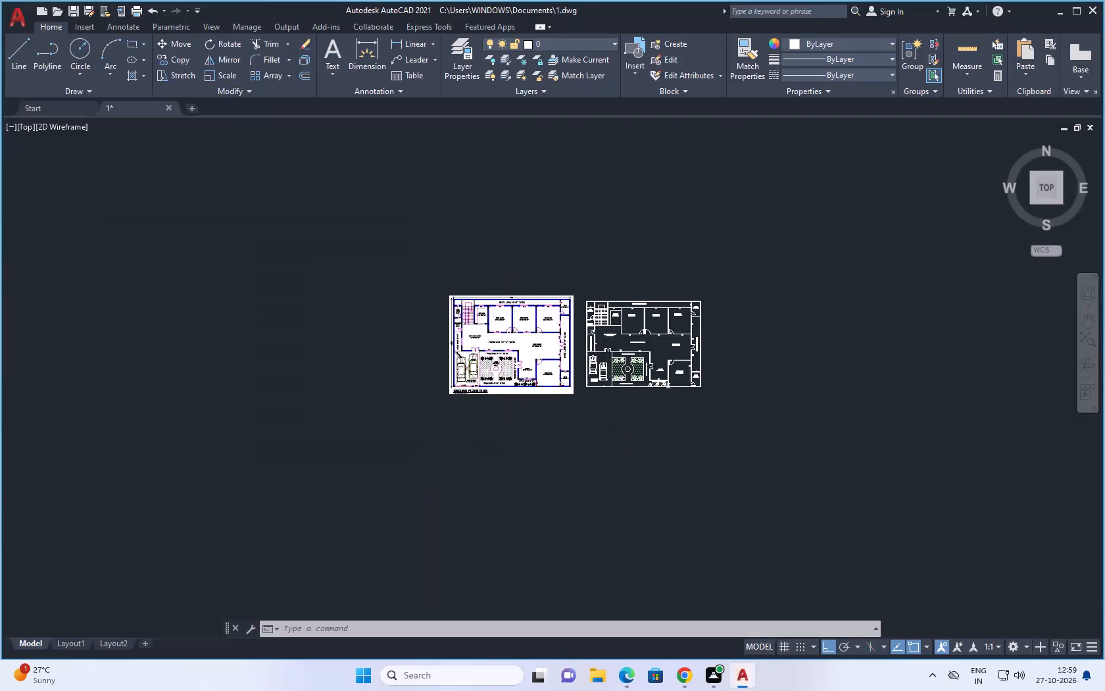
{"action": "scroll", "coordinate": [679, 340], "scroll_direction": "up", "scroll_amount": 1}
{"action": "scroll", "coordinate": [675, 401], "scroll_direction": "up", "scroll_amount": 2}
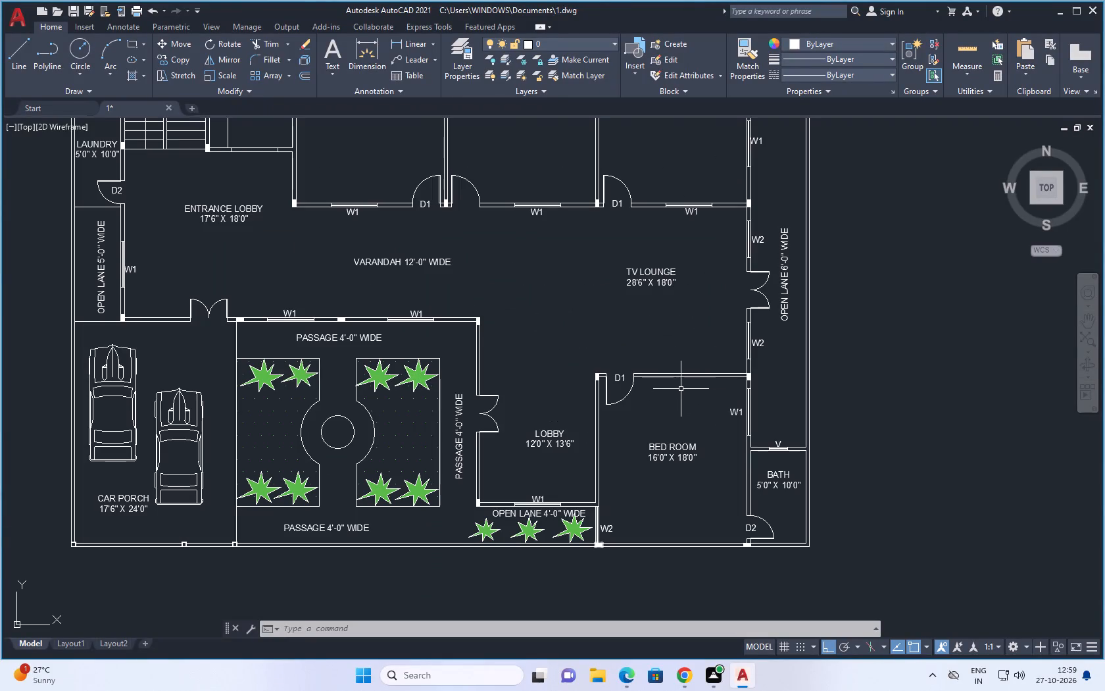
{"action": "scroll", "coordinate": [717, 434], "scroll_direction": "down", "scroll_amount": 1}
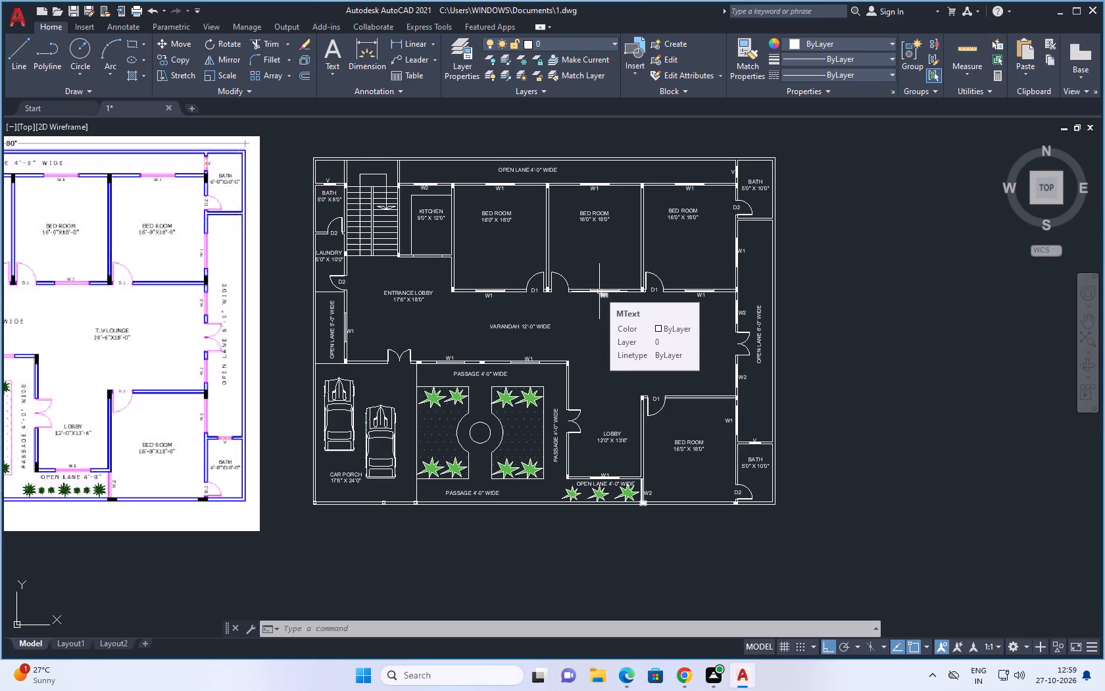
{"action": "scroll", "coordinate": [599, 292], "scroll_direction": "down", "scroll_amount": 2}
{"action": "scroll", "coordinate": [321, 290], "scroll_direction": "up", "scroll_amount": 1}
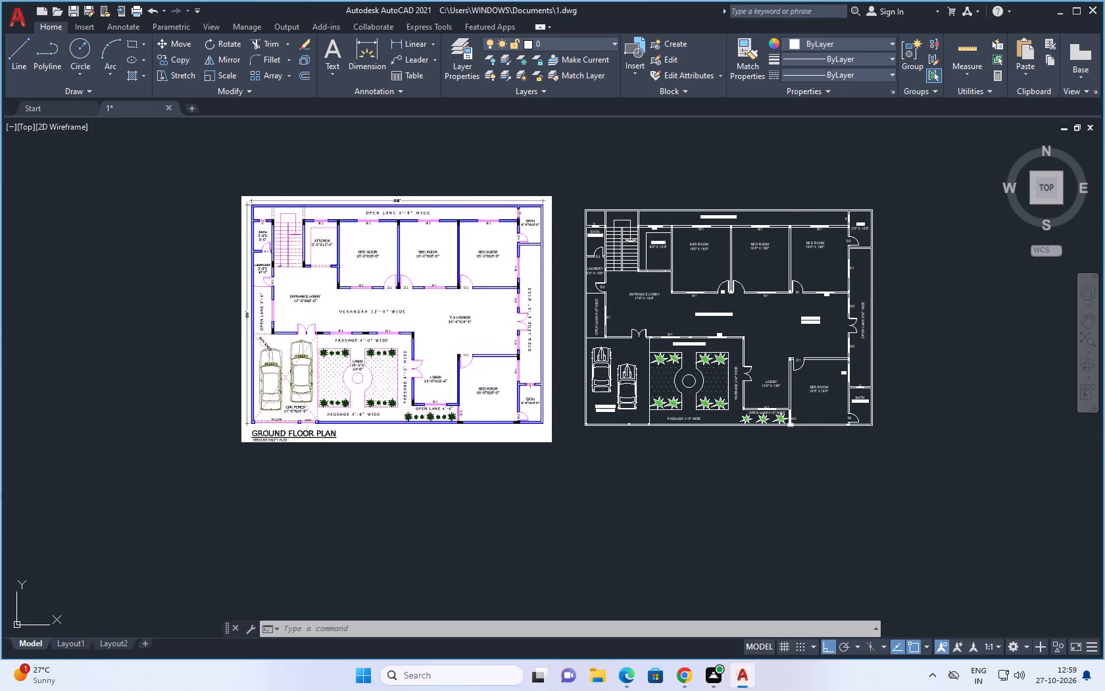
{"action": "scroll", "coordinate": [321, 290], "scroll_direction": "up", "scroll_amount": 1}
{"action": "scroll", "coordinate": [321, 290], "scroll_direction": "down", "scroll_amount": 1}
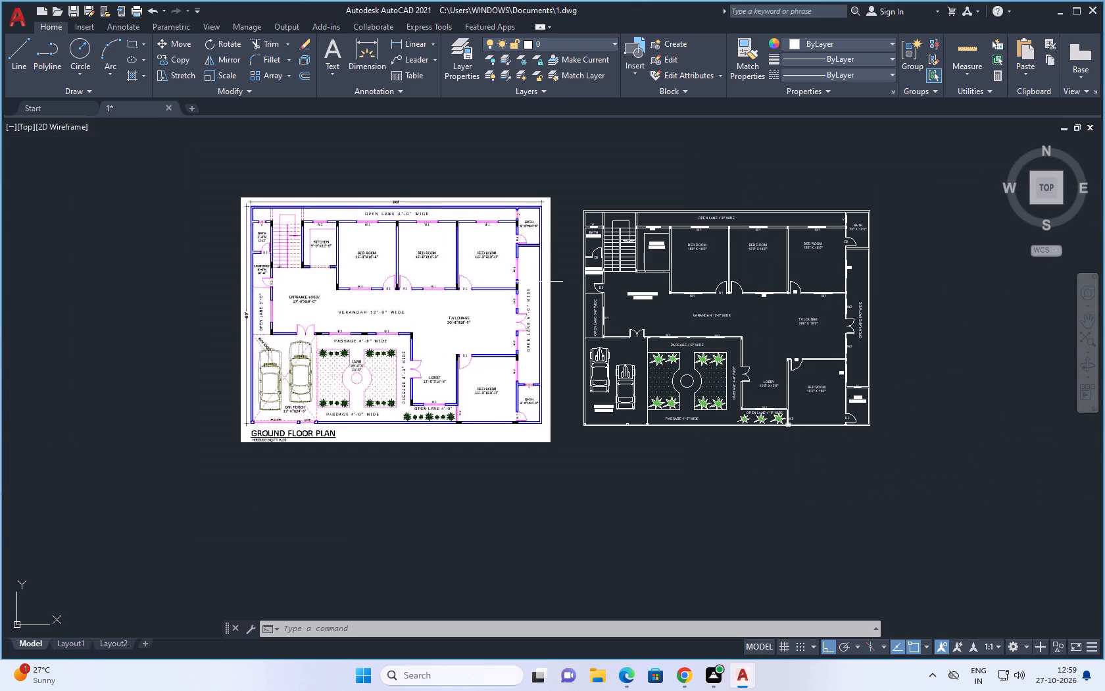
Create a new layer named P.
{"action": "type", "text": "LA"}
{"action": "key", "text": "space"}
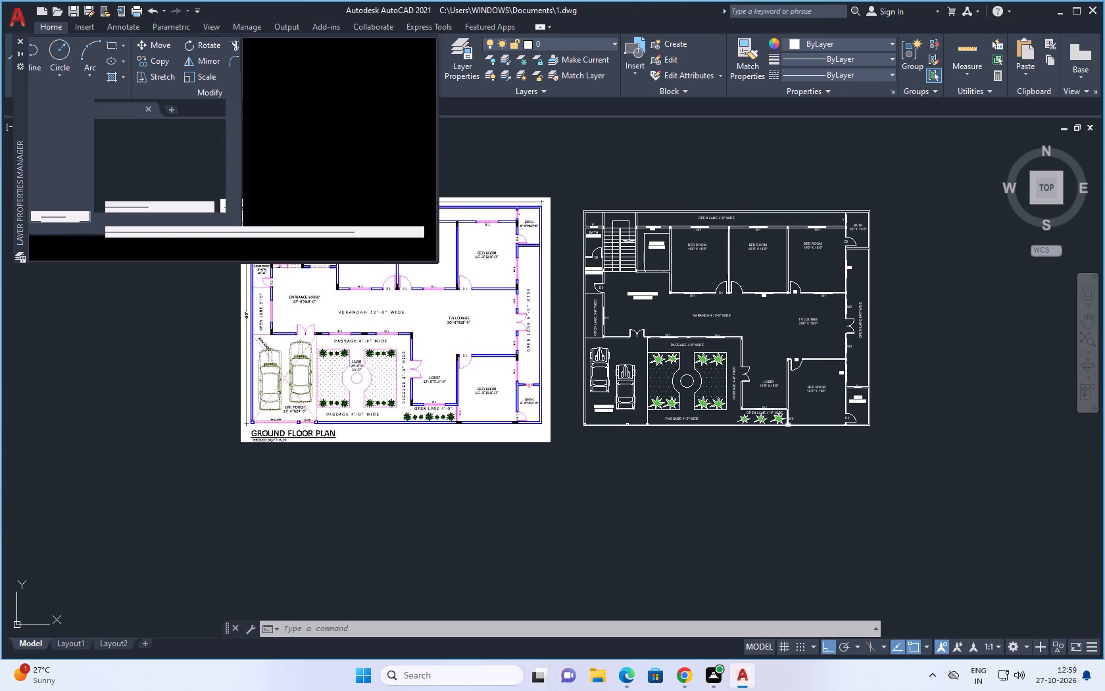
{"action": "left_click", "coordinate": [131, 94]}
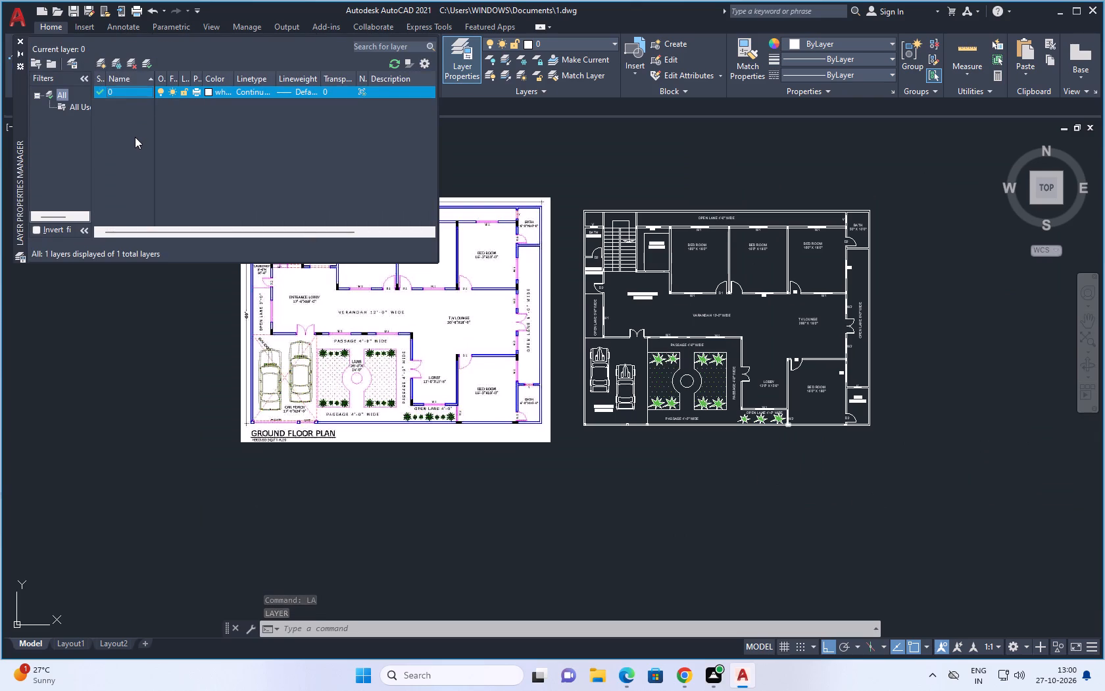
{"action": "key", "text": "alt+n"}
{"action": "key", "text": "BackSpace"}
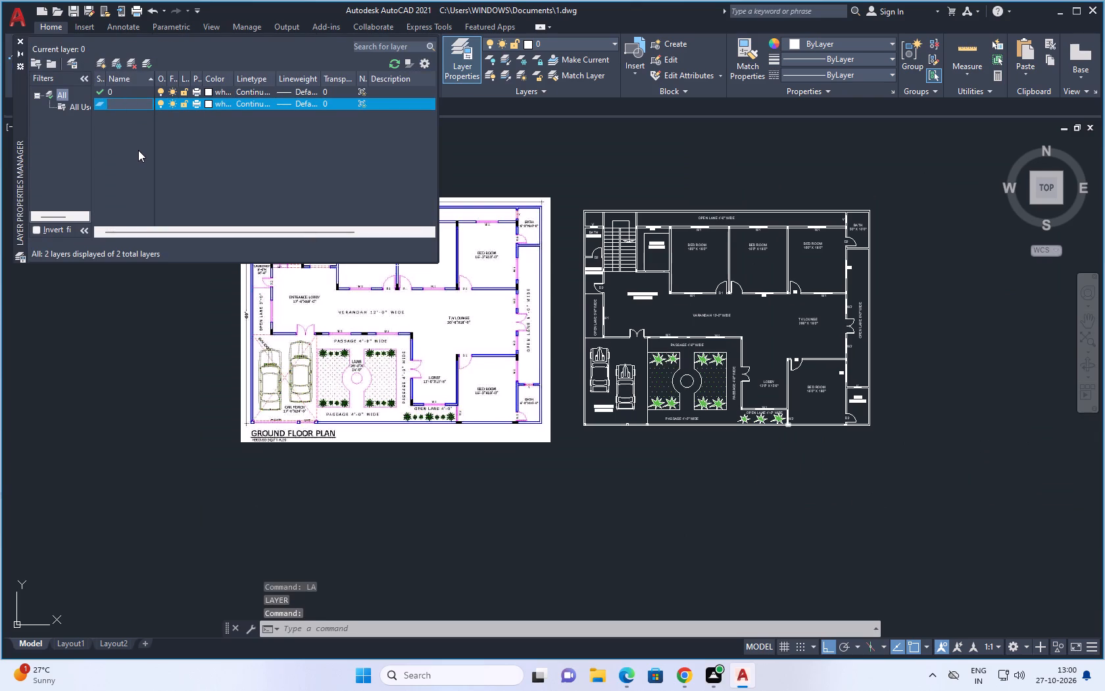
{"action": "type", "text": "POM"}
{"action": "key", "text": "BackSpace"}
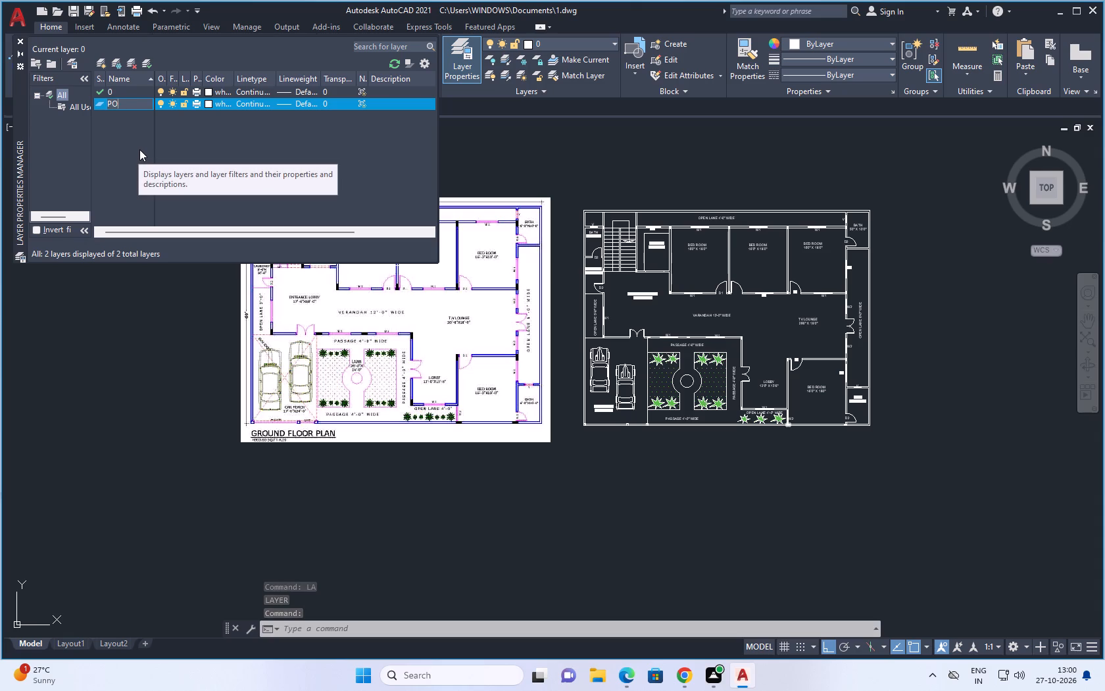
{"action": "key", "text": "BackSpace"}
{"action": "key", "text": "Return"}
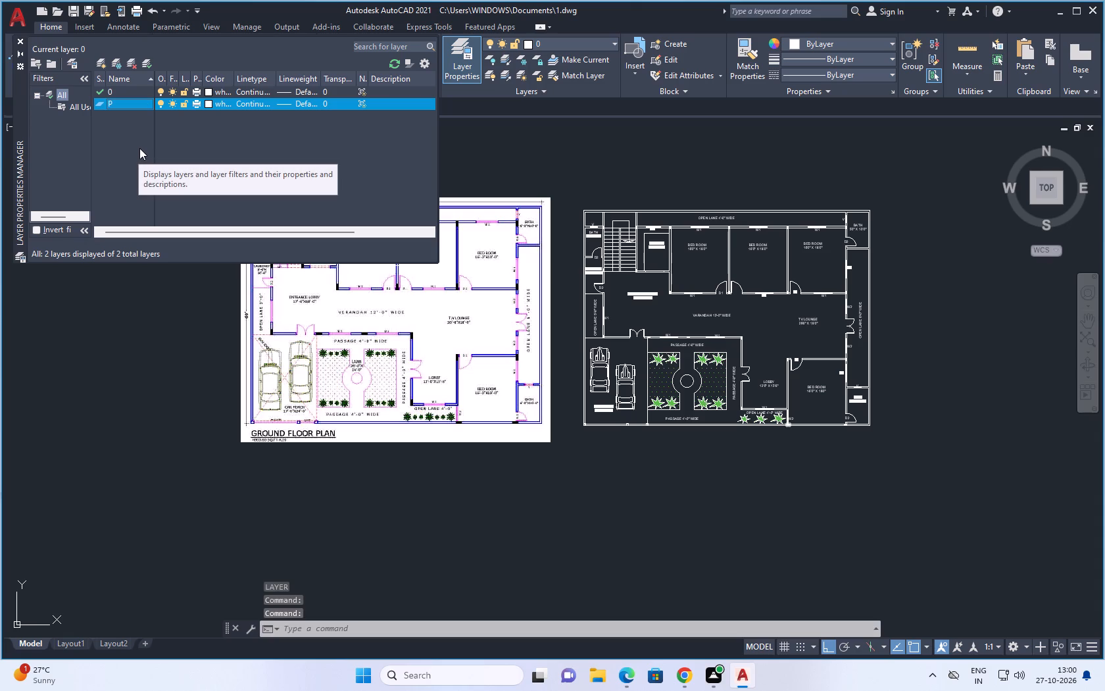
Create layers named B and G, and add one further layer with its default name.
{"action": "key", "text": "Return"}
{"action": "key", "text": "BackSpace"}
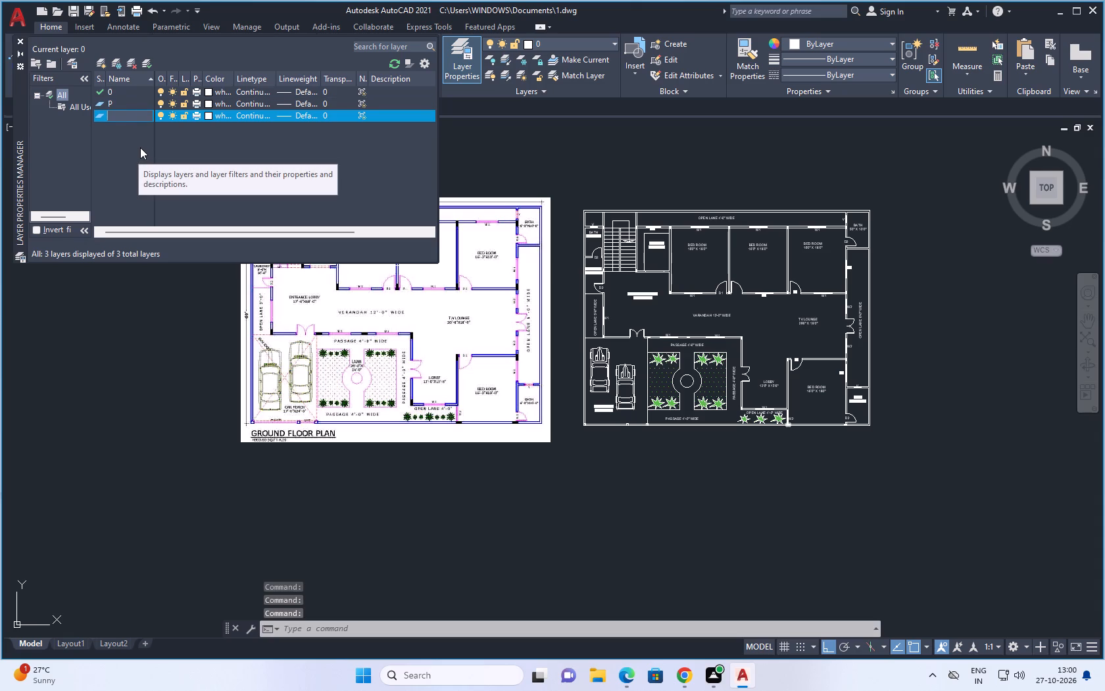
{"action": "key", "text": "b"}
{"action": "key", "text": "Return"}
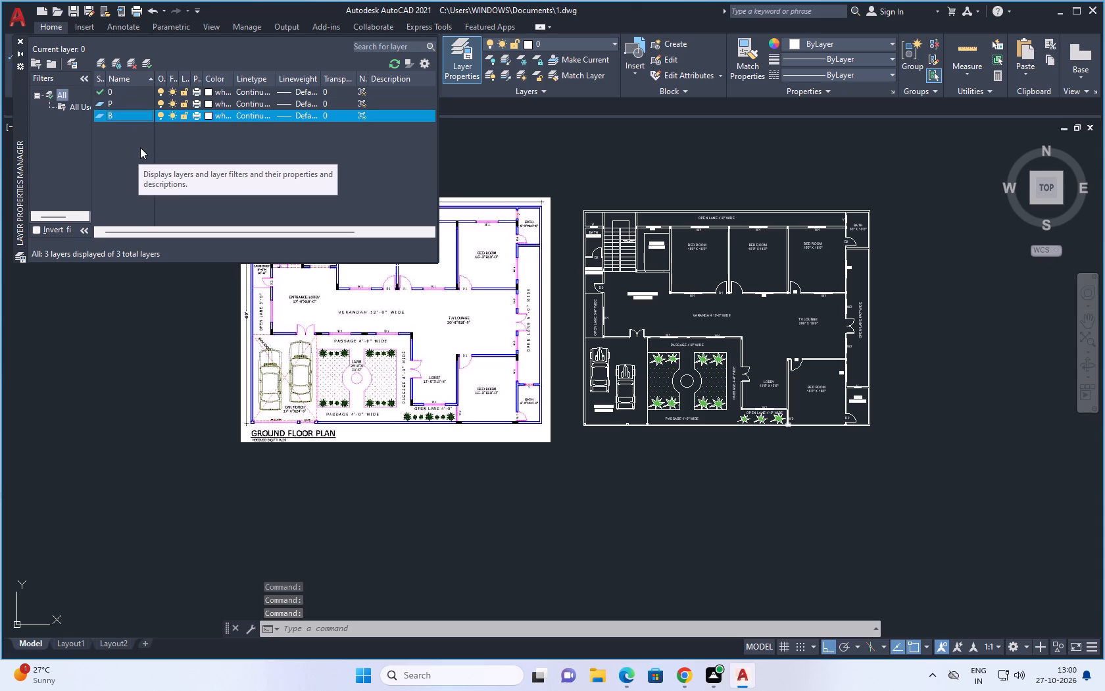
{"action": "key", "text": "Return"}
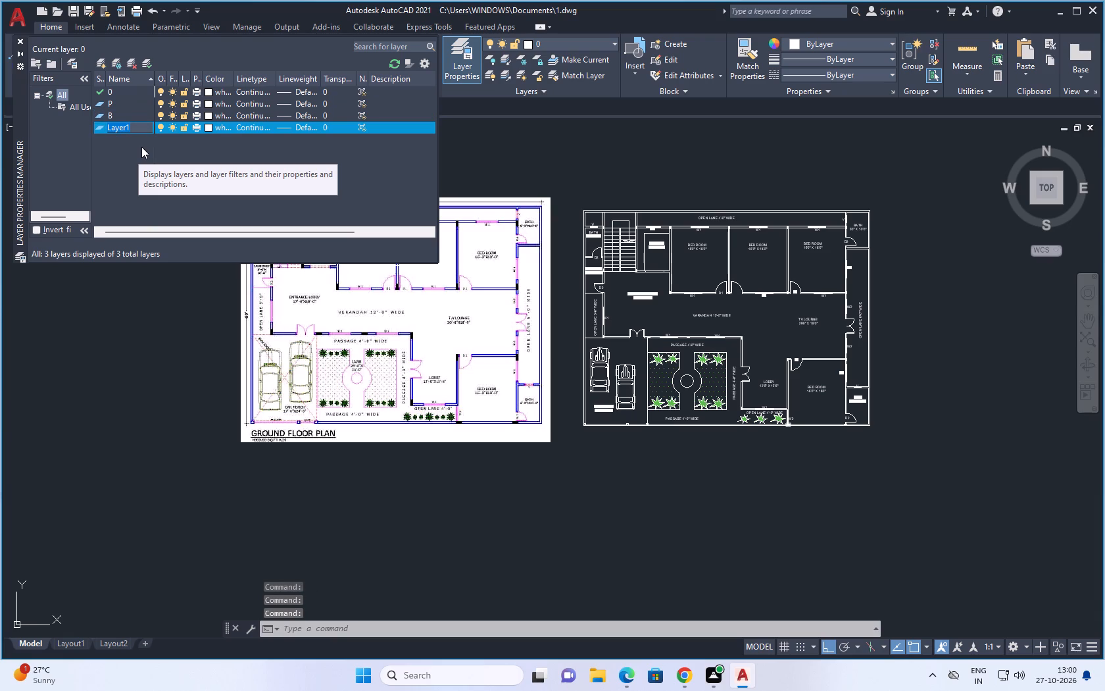
{"action": "key", "text": "g"}
{"action": "key", "text": "Return"}
{"action": "key", "text": "Return"}
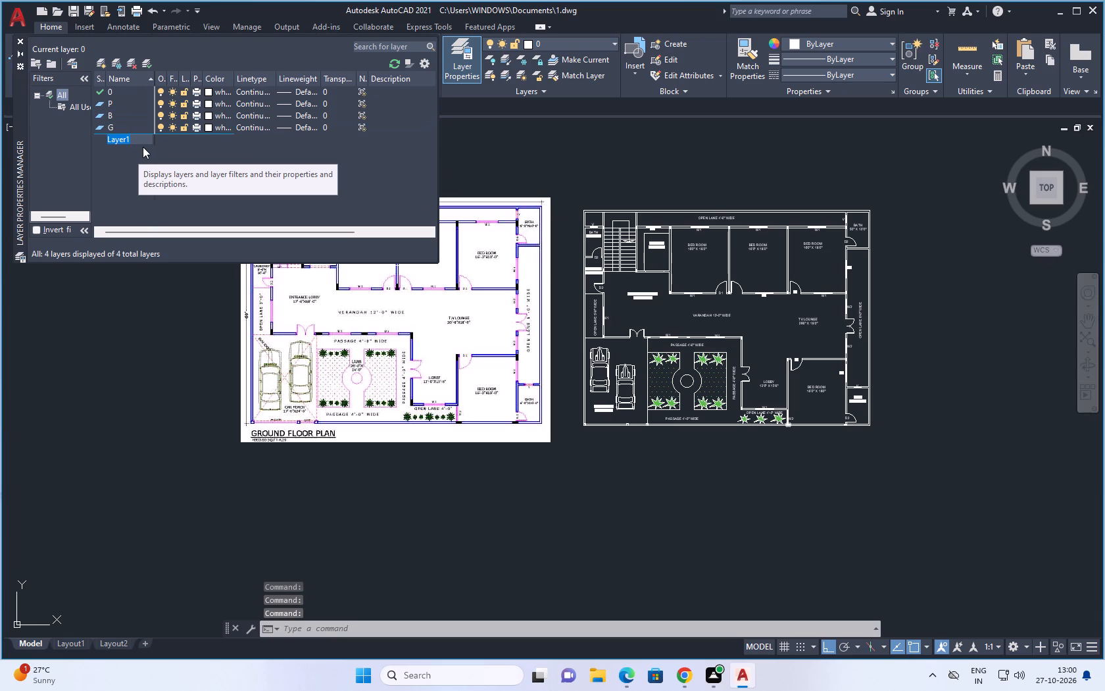
Assign index colours to the new layers: 220 for P, 150 for B and 92 for G.
{"action": "left_click", "coordinate": [210, 106]}
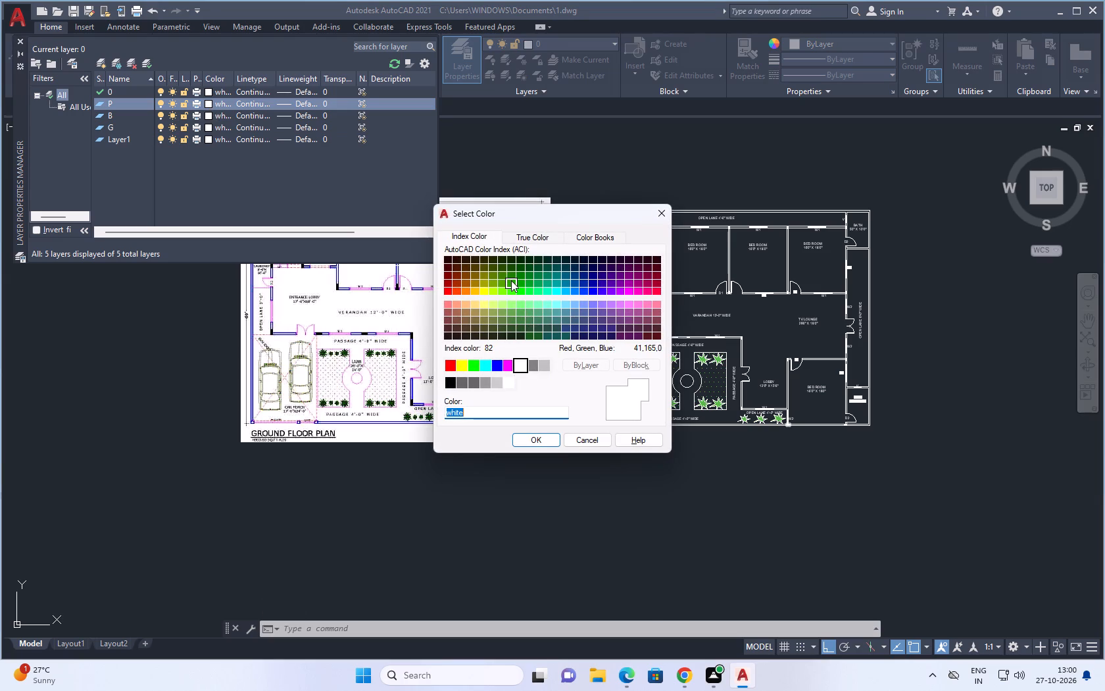
{"action": "left_click", "coordinate": [639, 292]}
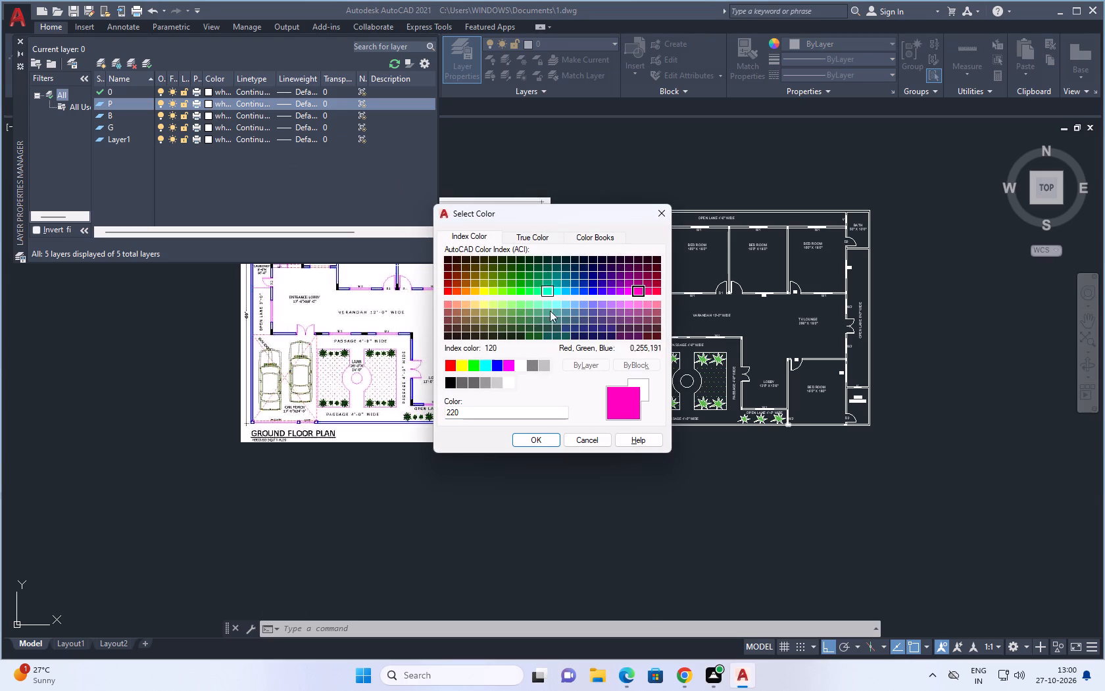
{"action": "left_click", "coordinate": [549, 436]}
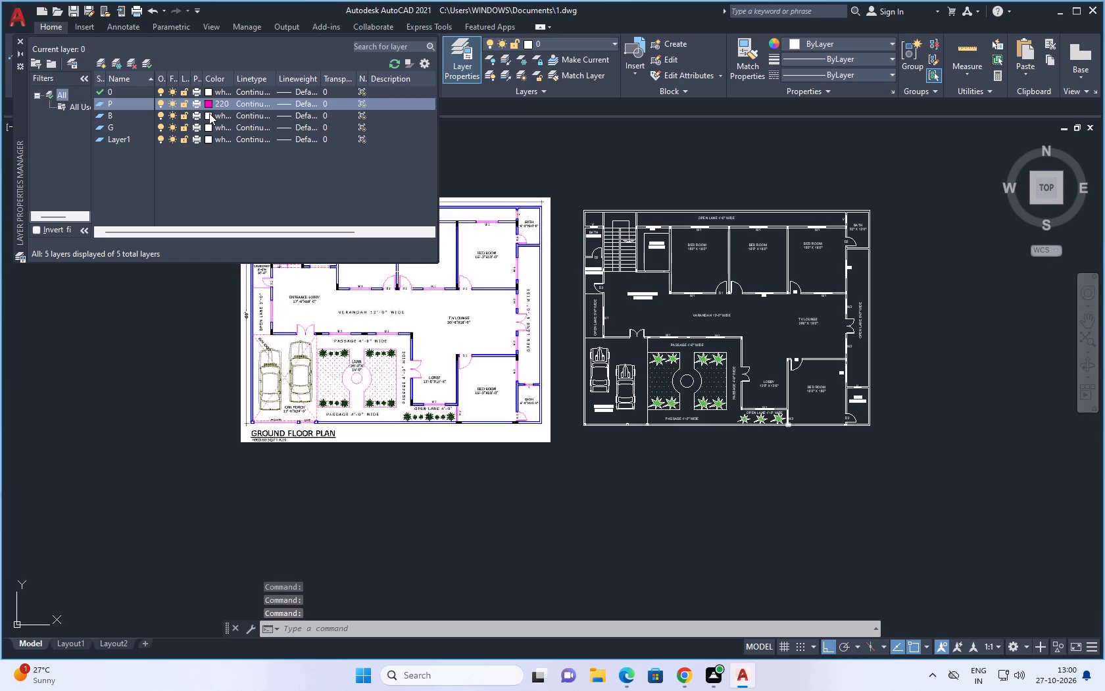
{"action": "left_click", "coordinate": [209, 113]}
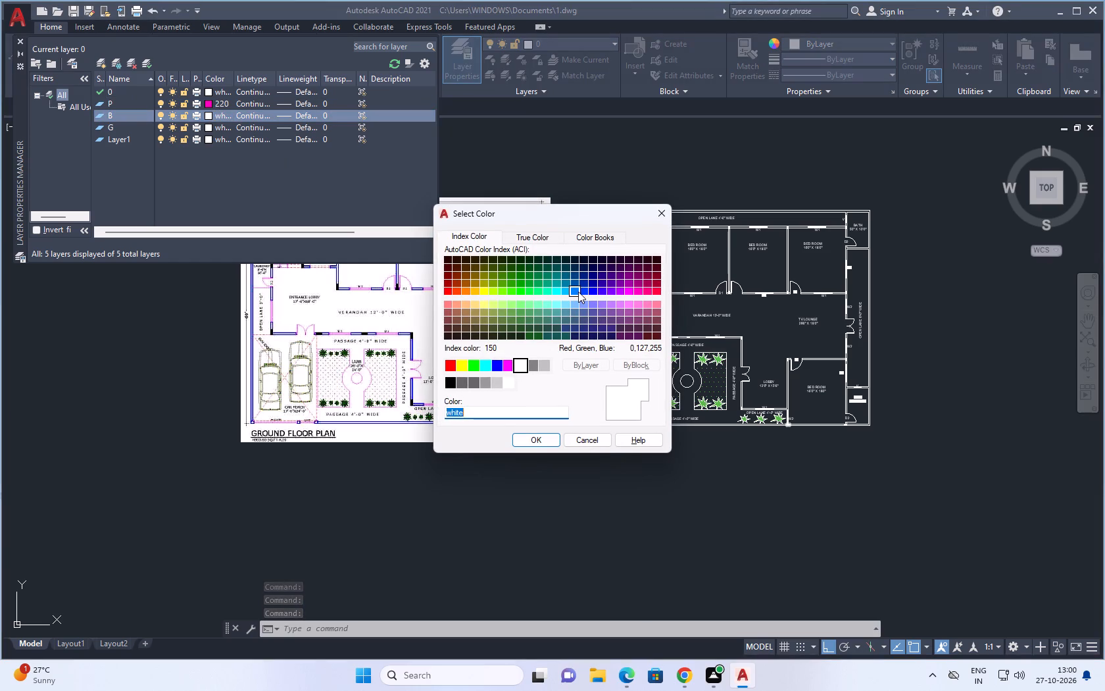
{"action": "left_click", "coordinate": [578, 292]}
{"action": "left_click", "coordinate": [538, 438]}
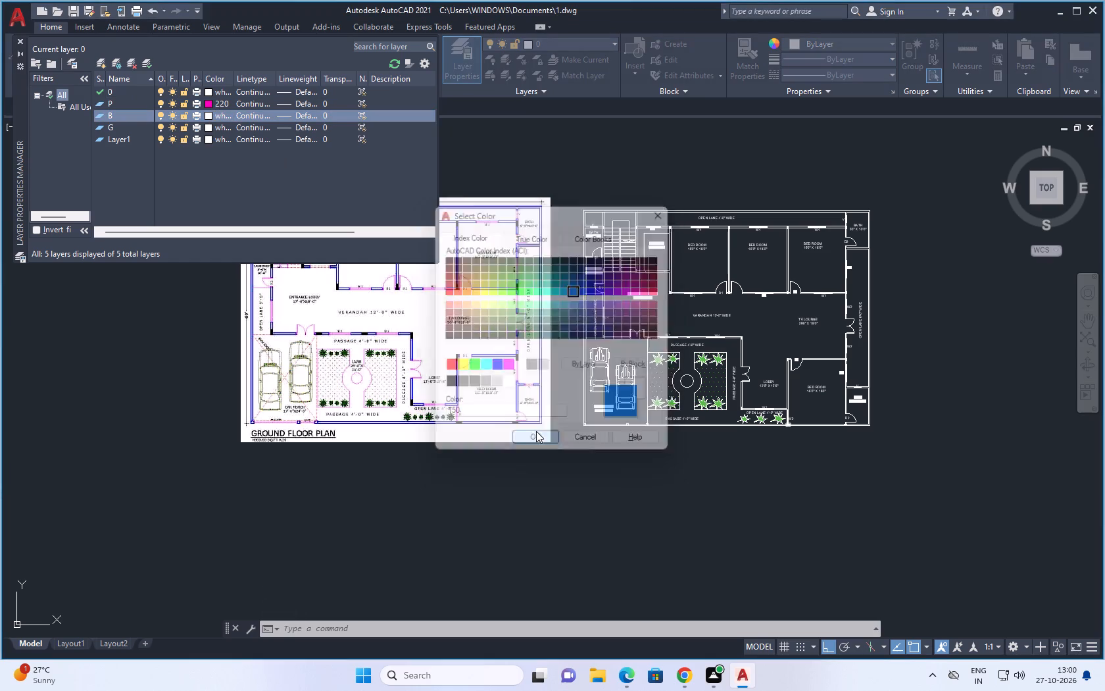
{"action": "left_click", "coordinate": [210, 126]}
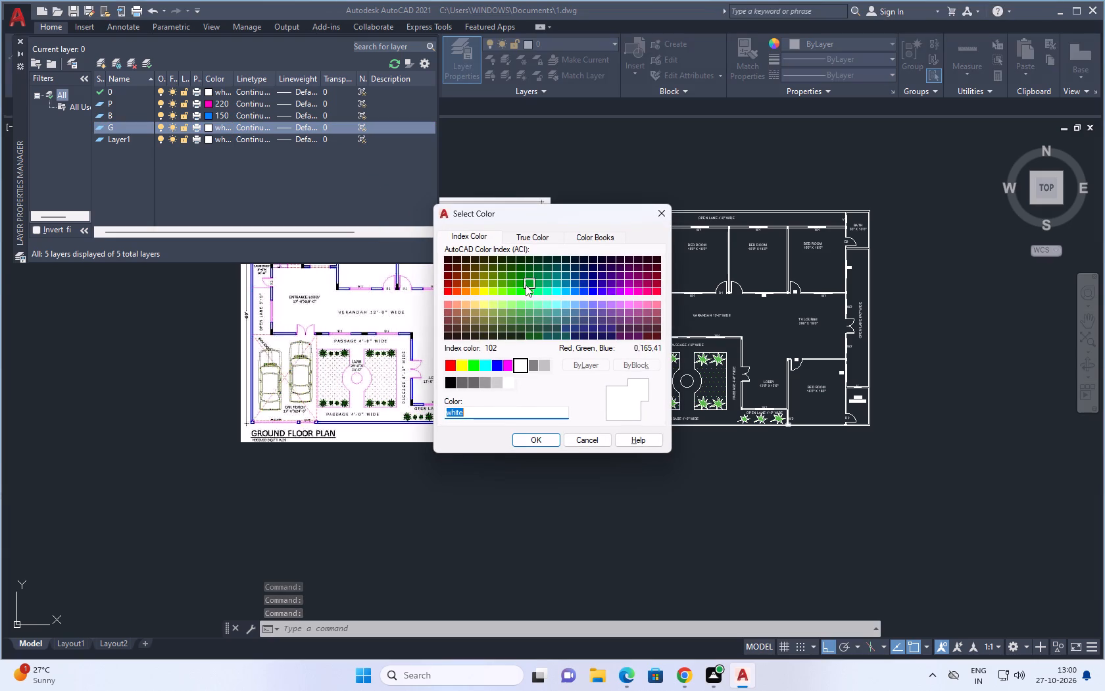
{"action": "left_click", "coordinate": [520, 283]}
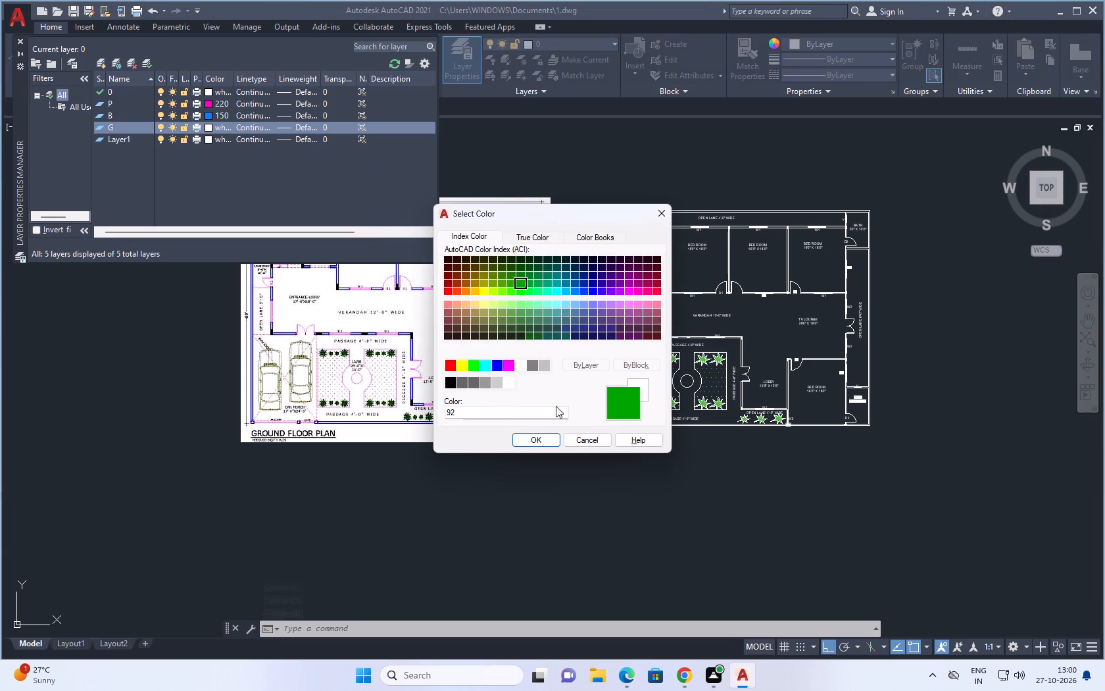
{"action": "left_click", "coordinate": [542, 435]}
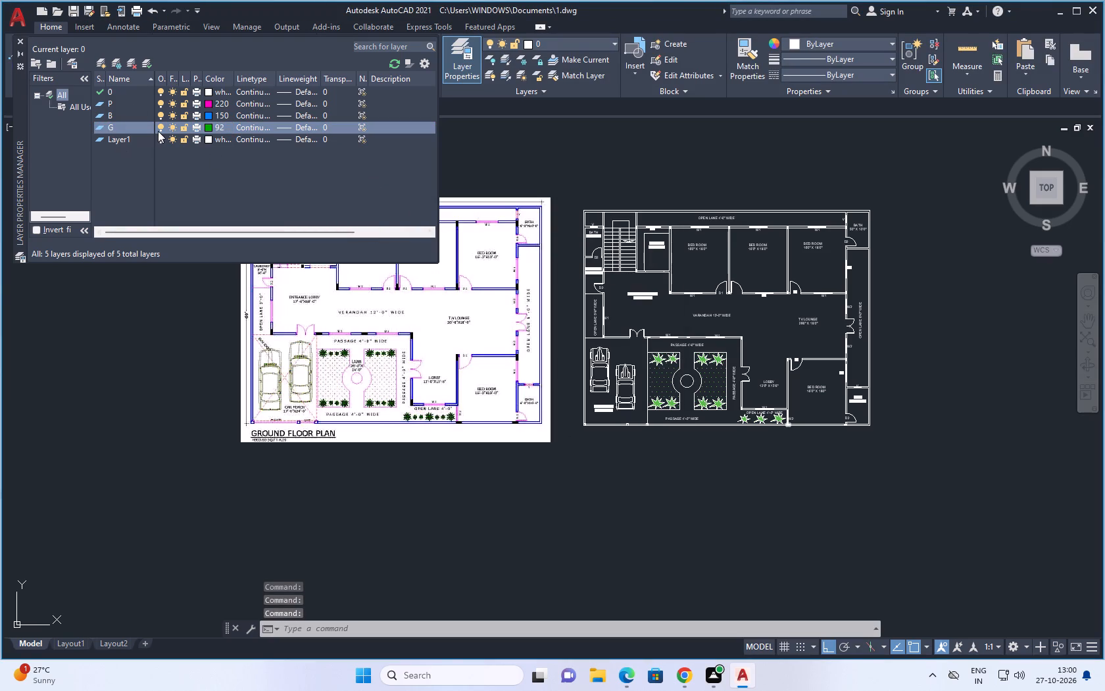
{"action": "left_click", "coordinate": [18, 38]}
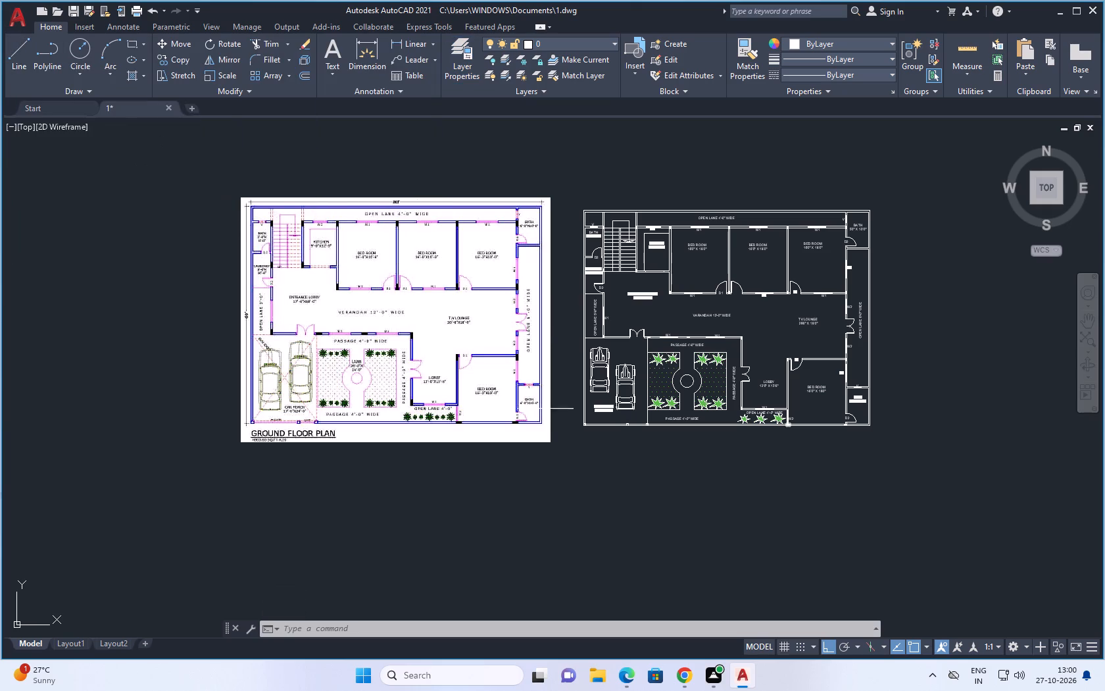
Save the drawing.
{"action": "key", "text": "ctrl+s"}
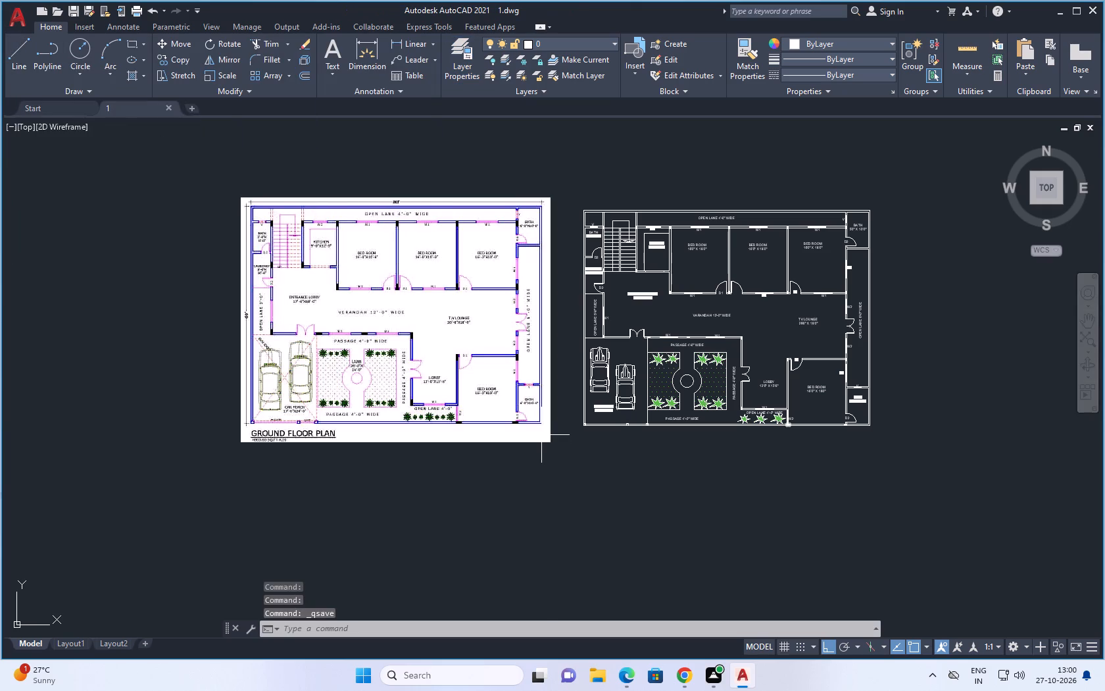
Move the reference image with the ground and first floor plans straight west, close to the redrawn plan's east side.
{"action": "scroll", "coordinate": [555, 457], "scroll_direction": "down", "scroll_amount": 7}
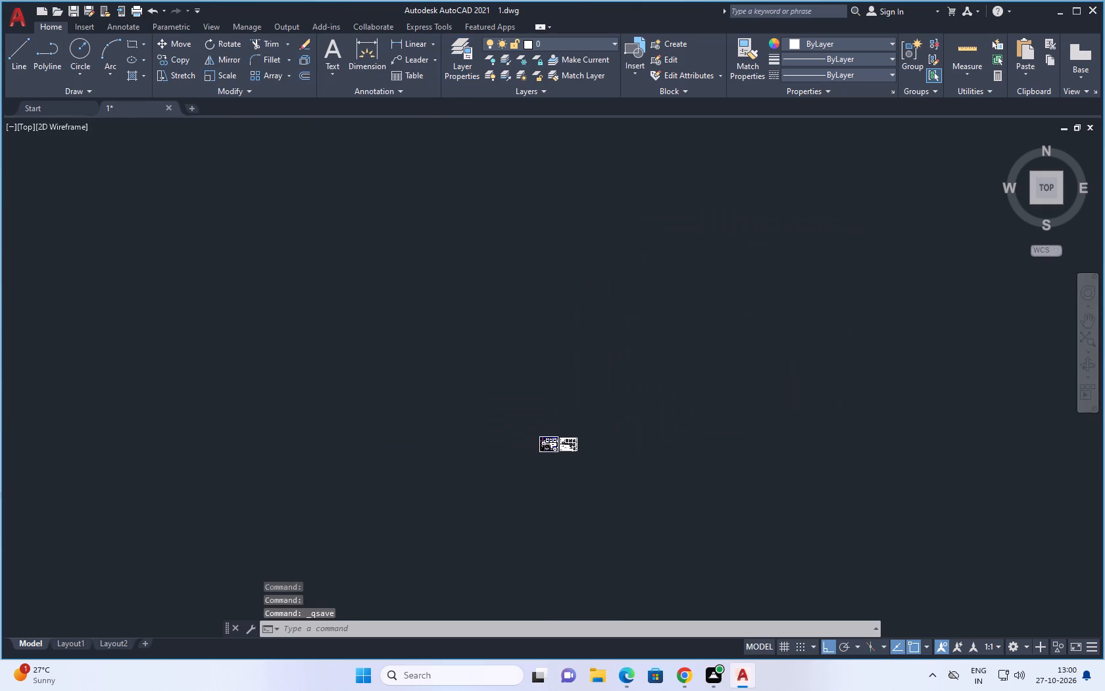
{"action": "scroll", "coordinate": [560, 449], "scroll_direction": "down", "scroll_amount": 3}
{"action": "left_click_drag", "start_coordinate": [703, 307], "coordinate": [1012, 473]}
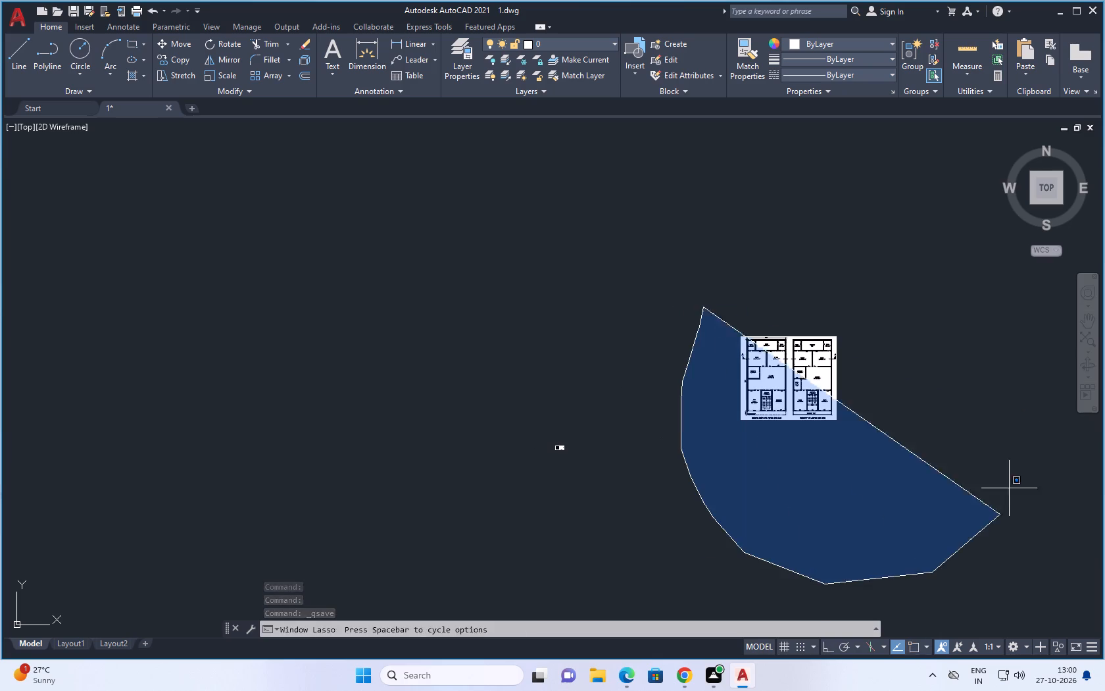
{"action": "left_click_drag", "start_coordinate": [1012, 473], "coordinate": [892, 206]}
{"action": "type", "text": "M"}
{"action": "key", "text": "space"}
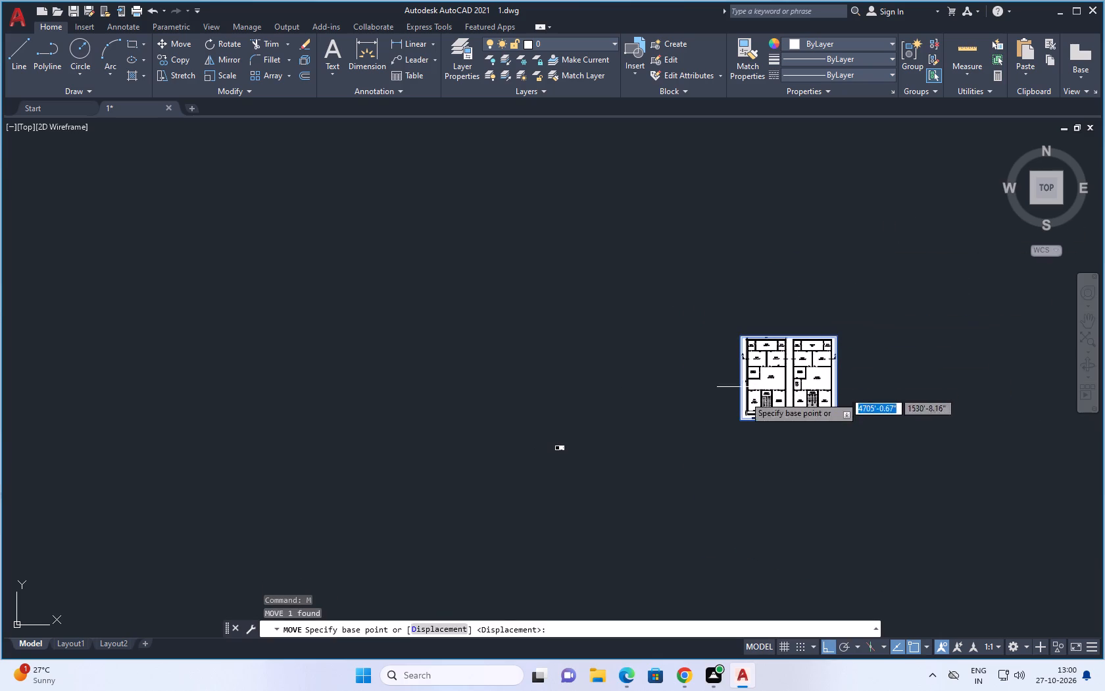
{"action": "left_click", "coordinate": [740, 421]}
{"action": "left_click", "coordinate": [576, 444]}
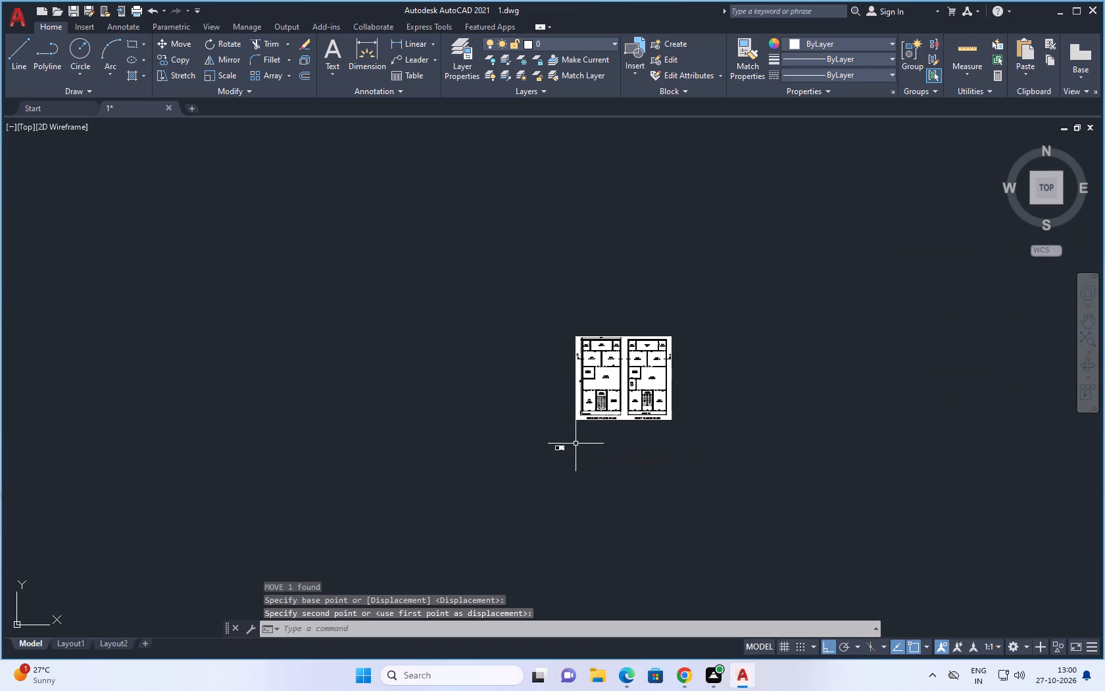
Move the same two-plan reference image straight south so its bottom edge comes near the level of the redrawn plan.
{"action": "scroll", "coordinate": [575, 444], "scroll_direction": "up", "scroll_amount": 3}
{"action": "scroll", "coordinate": [491, 534], "scroll_direction": "up", "scroll_amount": 2}
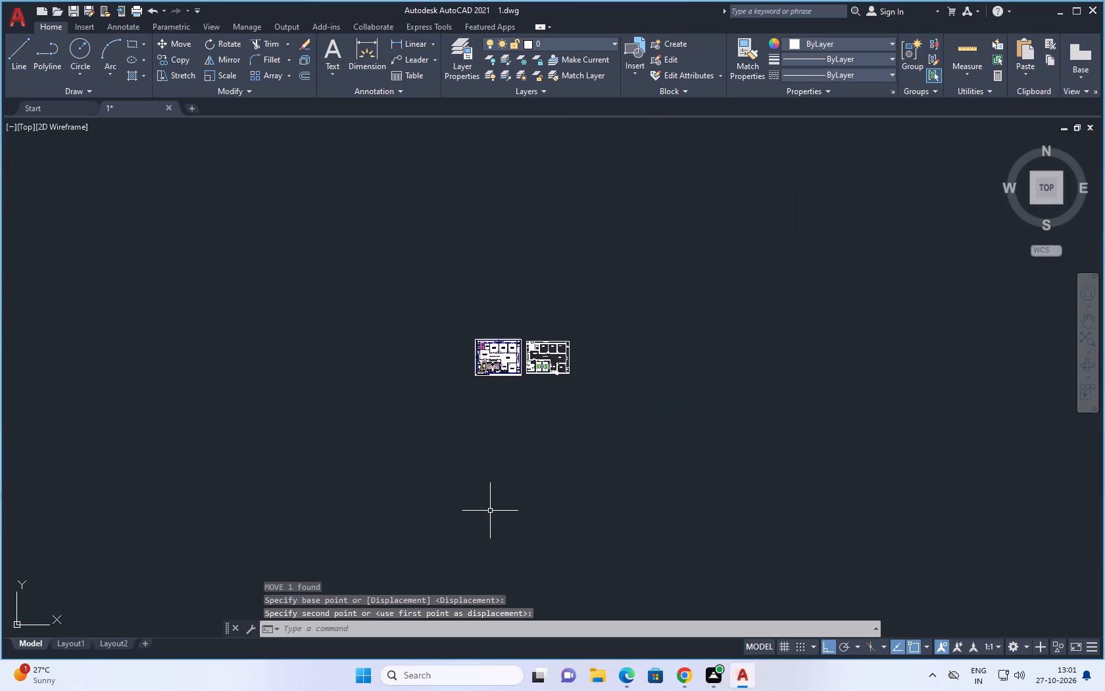
{"action": "scroll", "coordinate": [490, 509], "scroll_direction": "down", "scroll_amount": 3}
{"action": "scroll", "coordinate": [491, 499], "scroll_direction": "up", "scroll_amount": 3}
{"action": "scroll", "coordinate": [492, 496], "scroll_direction": "down", "scroll_amount": 3}
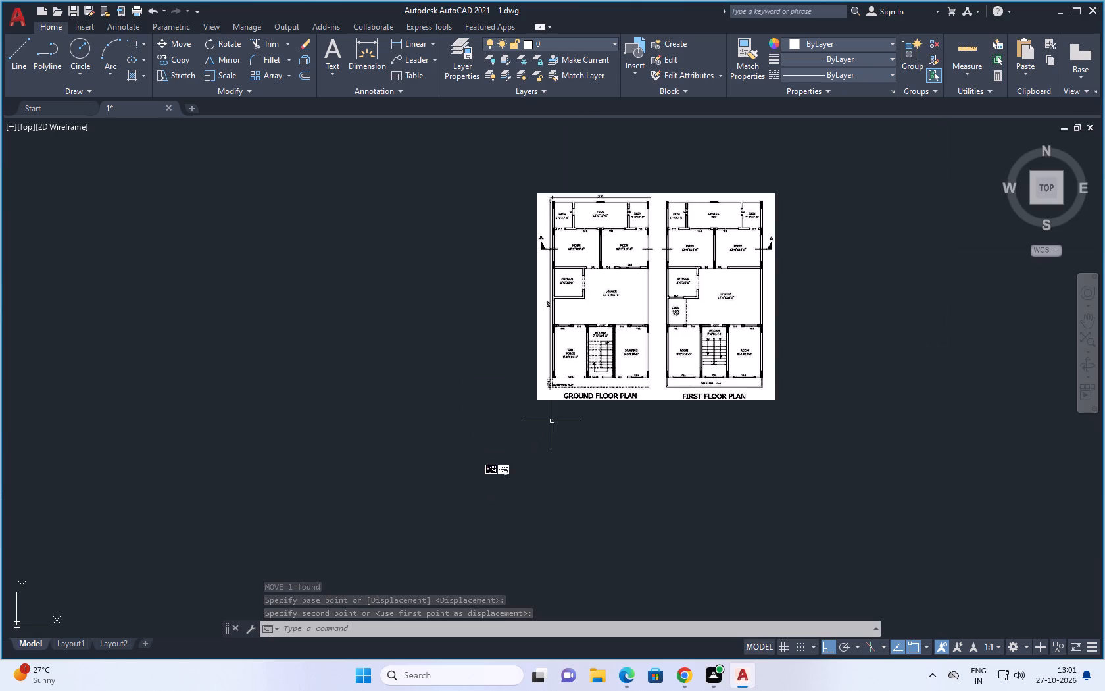
{"action": "left_click", "coordinate": [556, 401]}
{"action": "type", "text": "M"}
{"action": "key", "text": "space"}
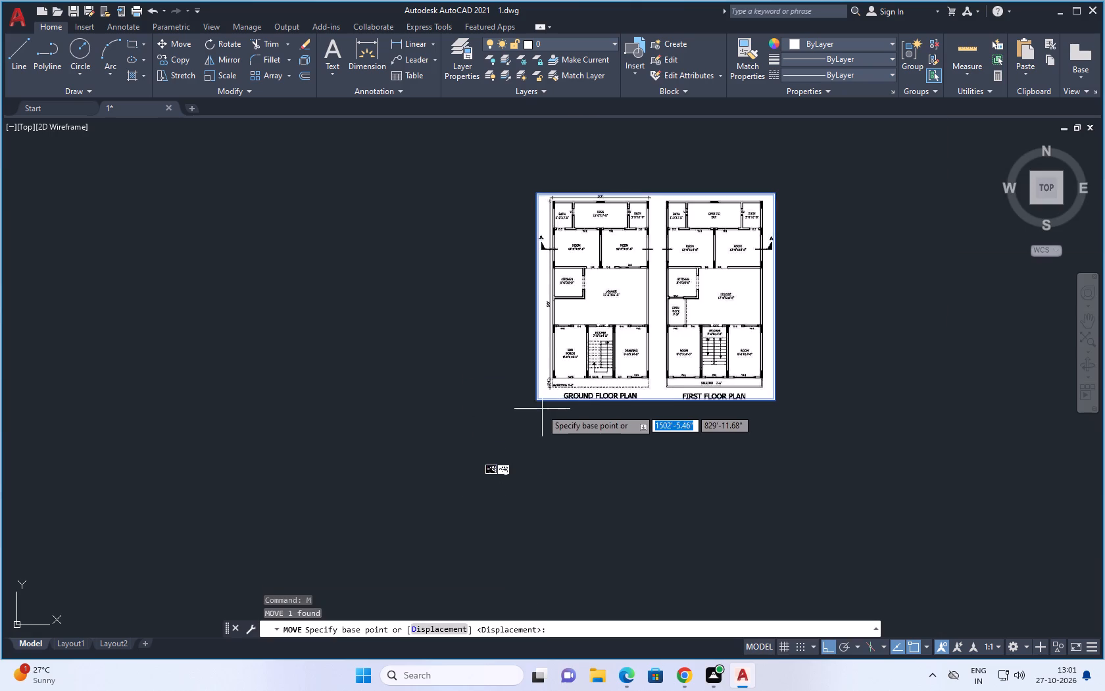
{"action": "left_click", "coordinate": [532, 397]}
{"action": "left_click", "coordinate": [529, 459]}
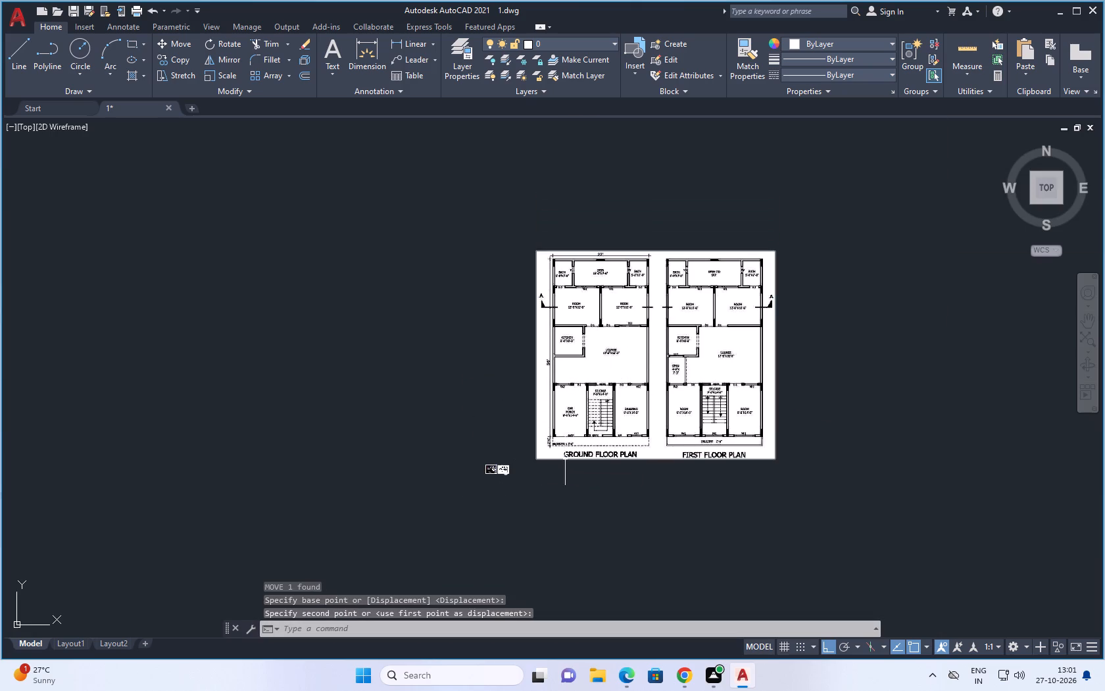
Scale the two-plan reference image down to about 40% of its size from its southwest corner.
{"action": "type", "text": "SC"}
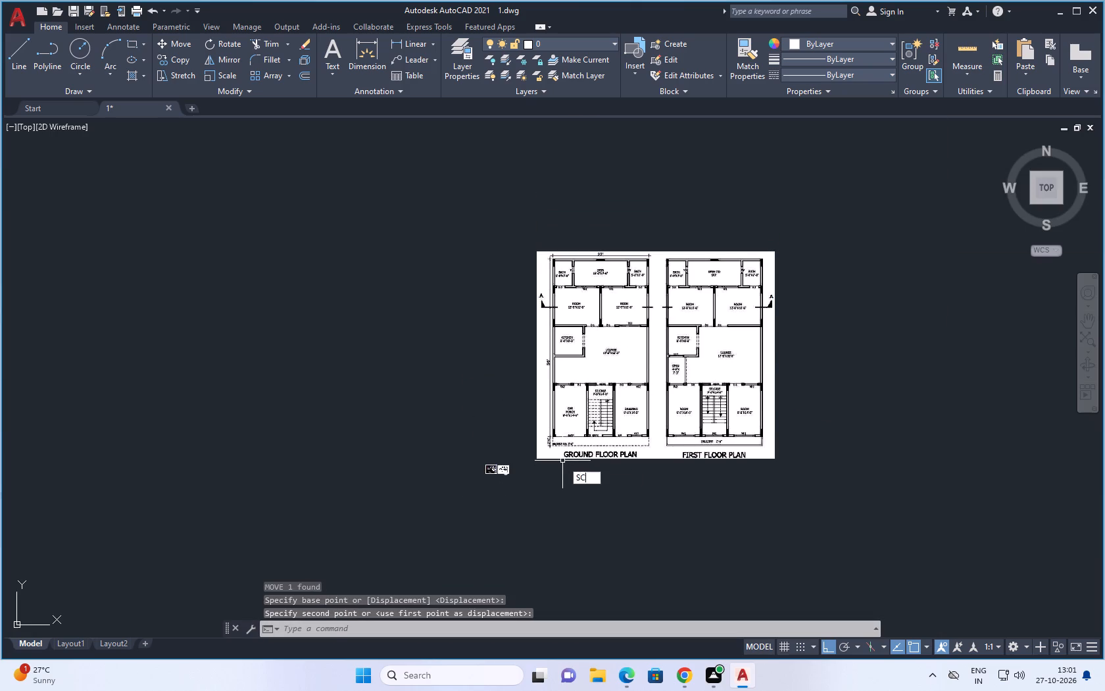
{"action": "key", "text": "space"}
{"action": "left_click", "coordinate": [564, 440]}
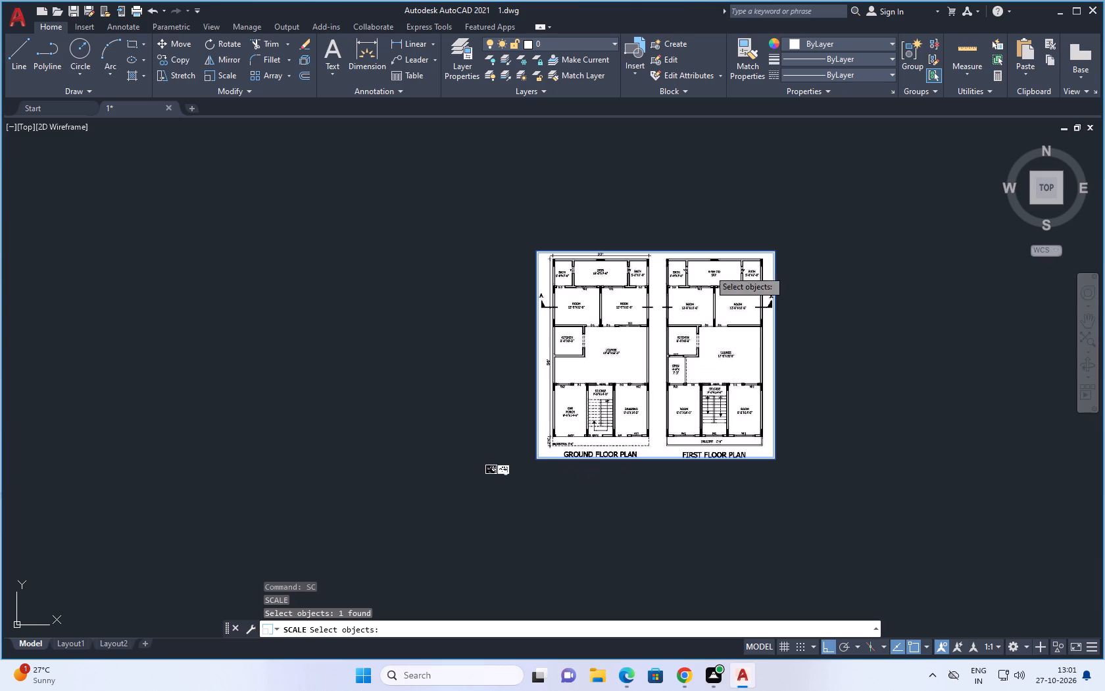
{"action": "left_click", "coordinate": [770, 254]}
{"action": "right_click", "coordinate": [770, 253]}
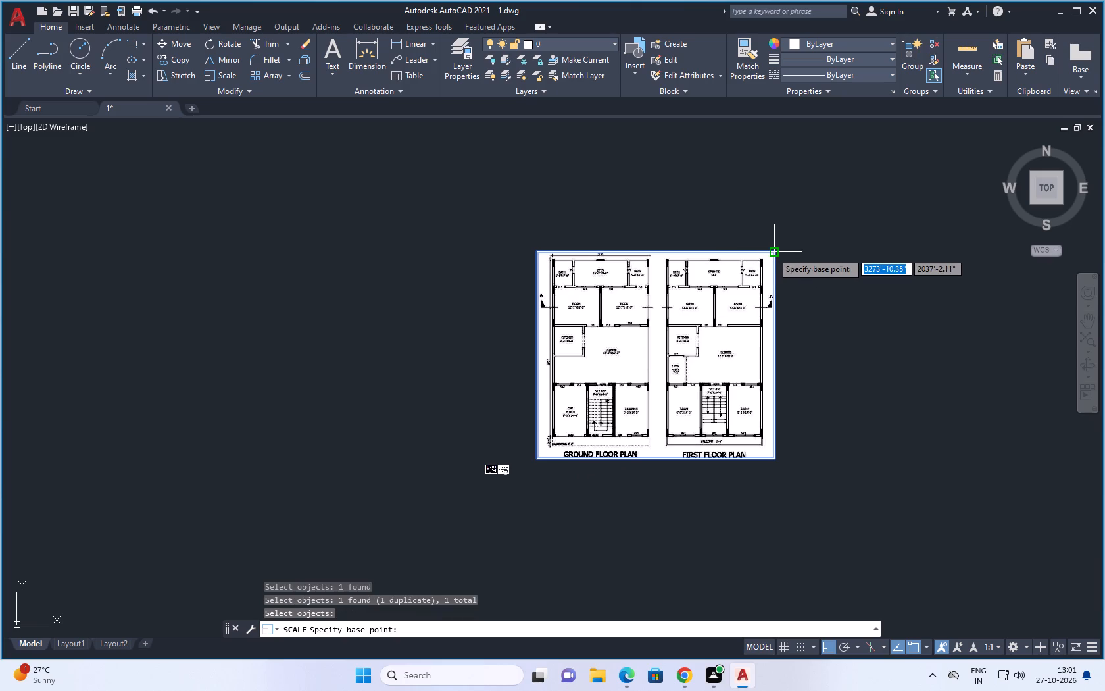
{"action": "left_click", "coordinate": [539, 459]}
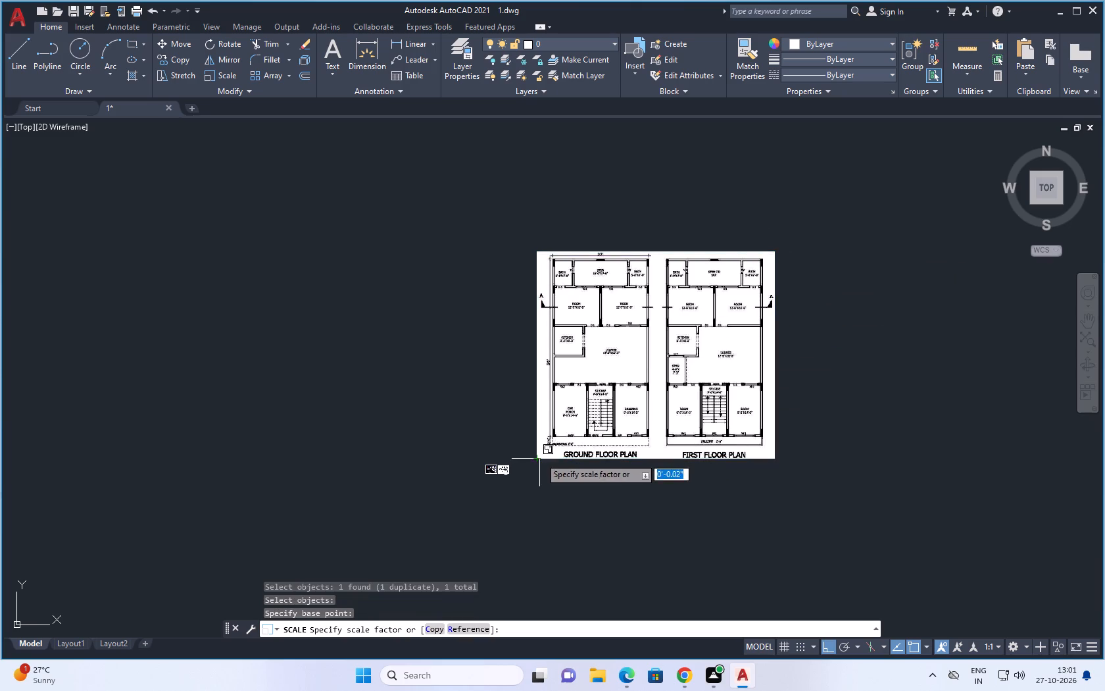
{"action": "left_click", "coordinate": [586, 414]}
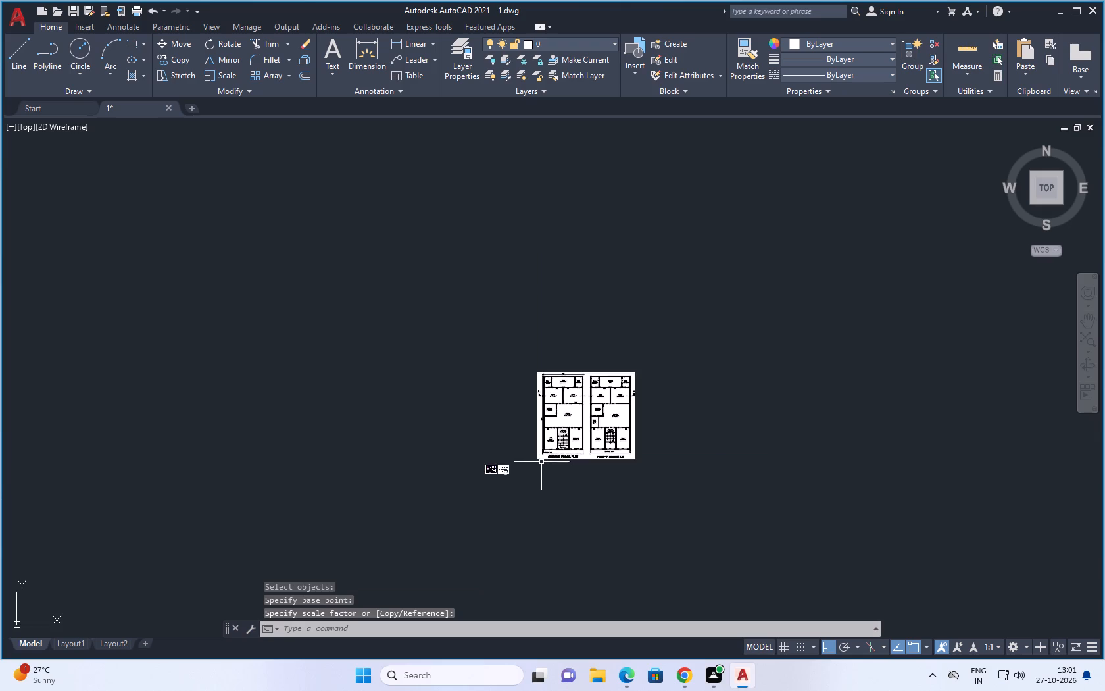
Scale the two-plan reference image down again to about a quarter of its size, using its southwest corner as base point.
{"action": "scroll", "coordinate": [536, 463], "scroll_direction": "up", "scroll_amount": 3}
{"action": "left_click", "coordinate": [547, 450]}
{"action": "key", "text": "space"}
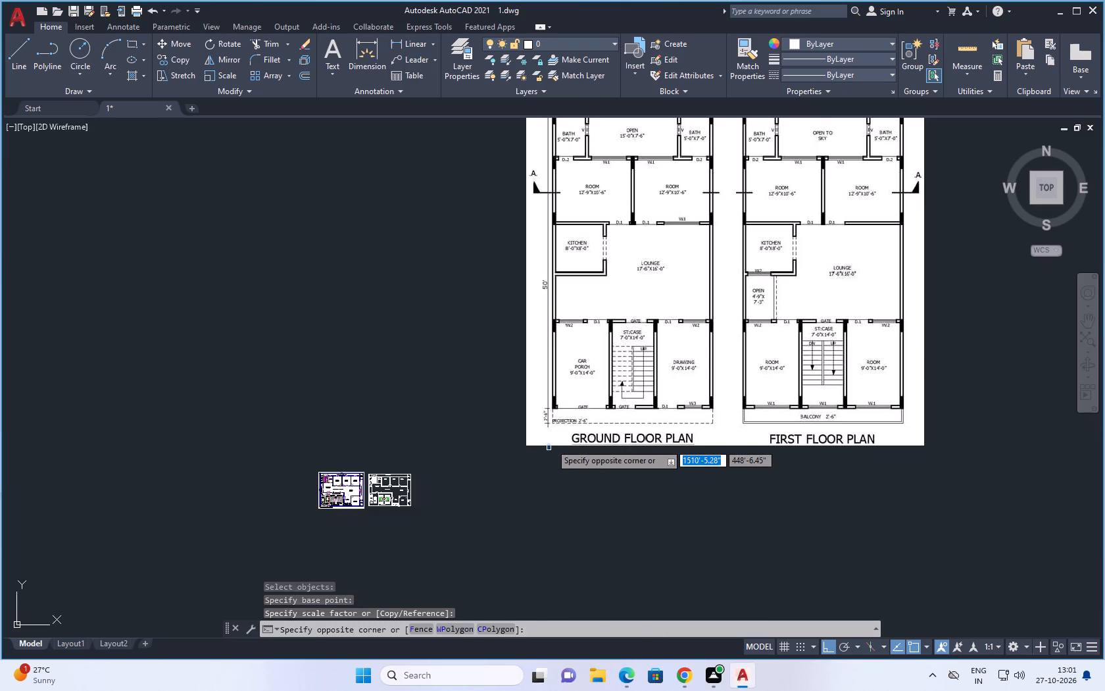
{"action": "left_click", "coordinate": [541, 432]}
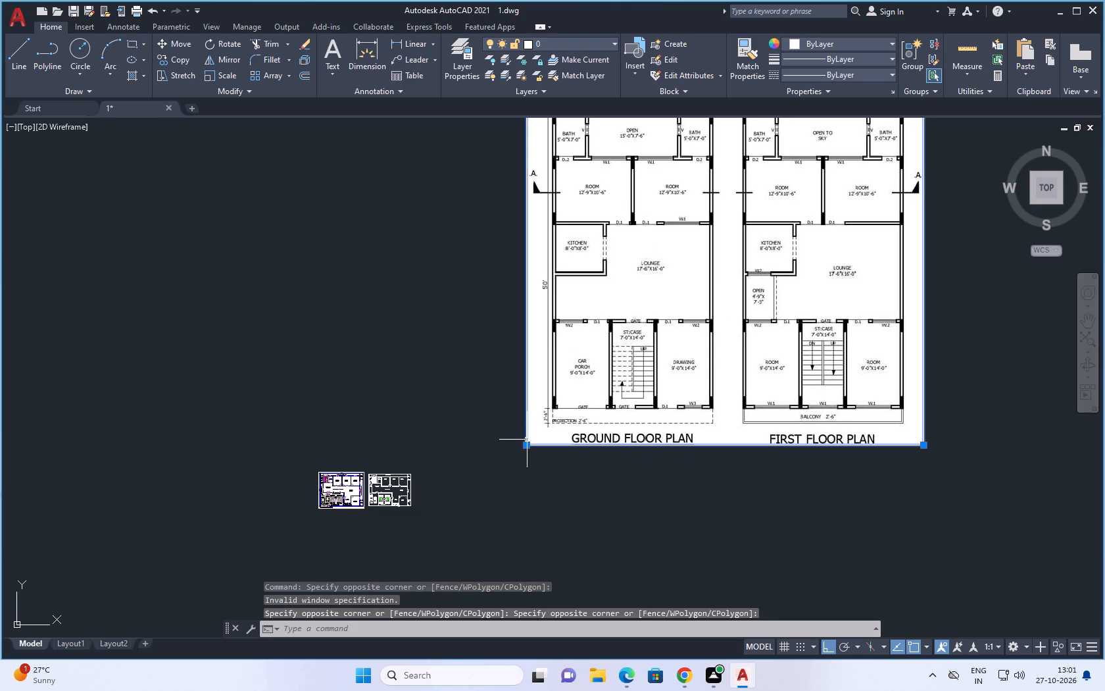
{"action": "right_click", "coordinate": [527, 440]}
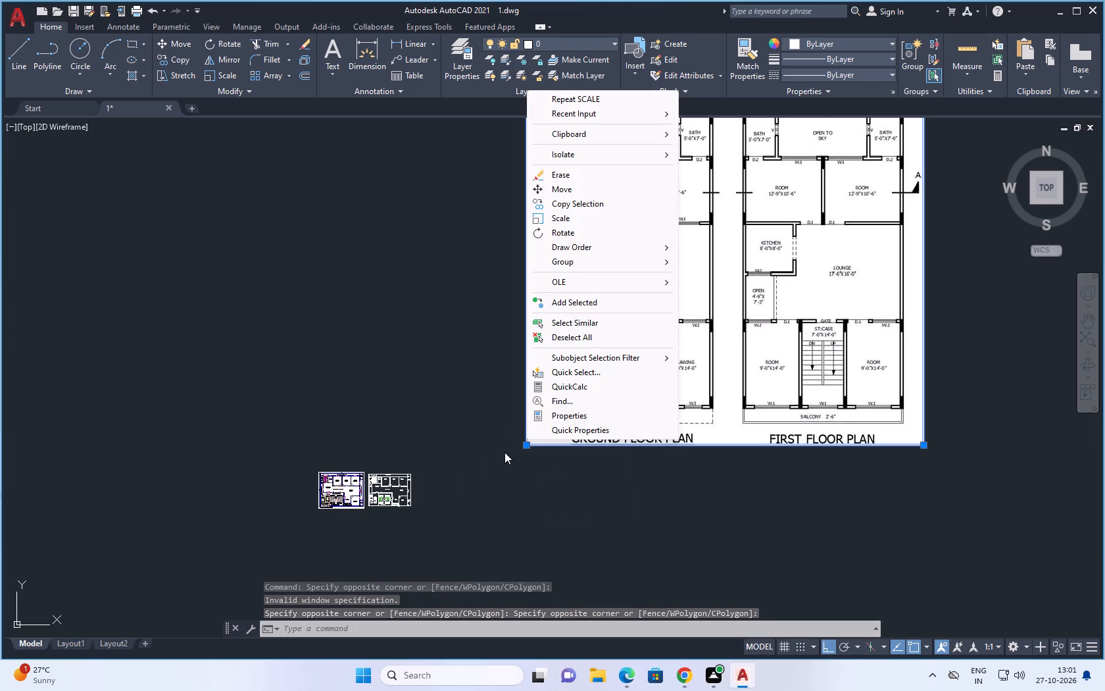
{"action": "left_click", "coordinate": [507, 452]}
{"action": "left_click", "coordinate": [501, 440]}
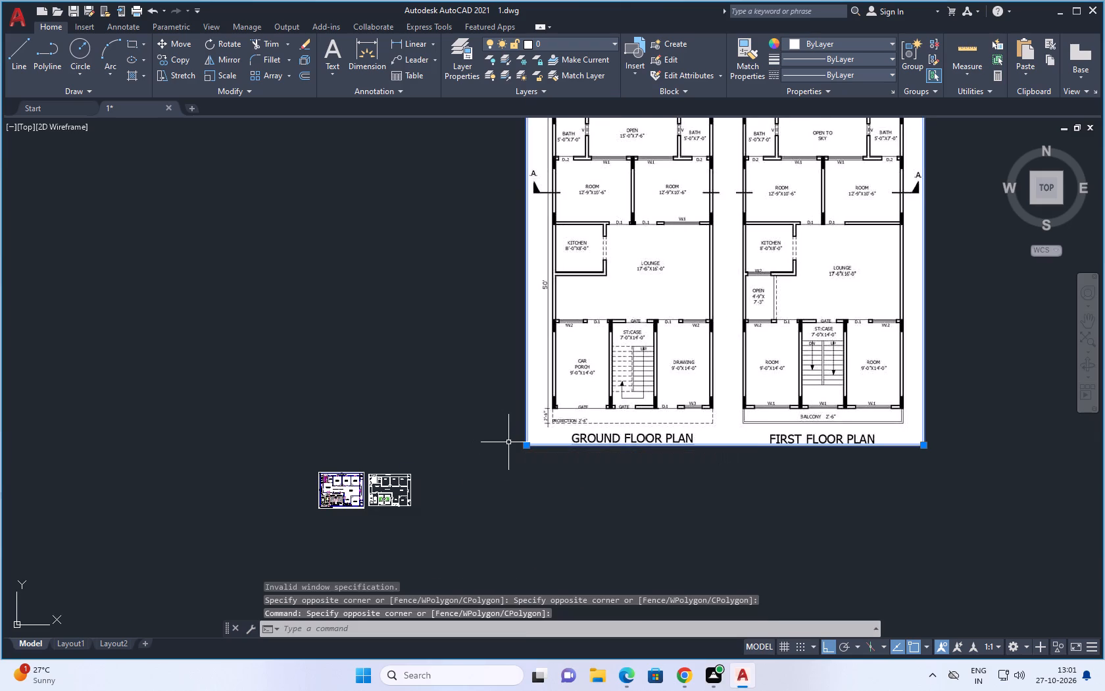
{"action": "key", "text": "s"}
{"action": "type", "text": "C"}
{"action": "key", "text": "space"}
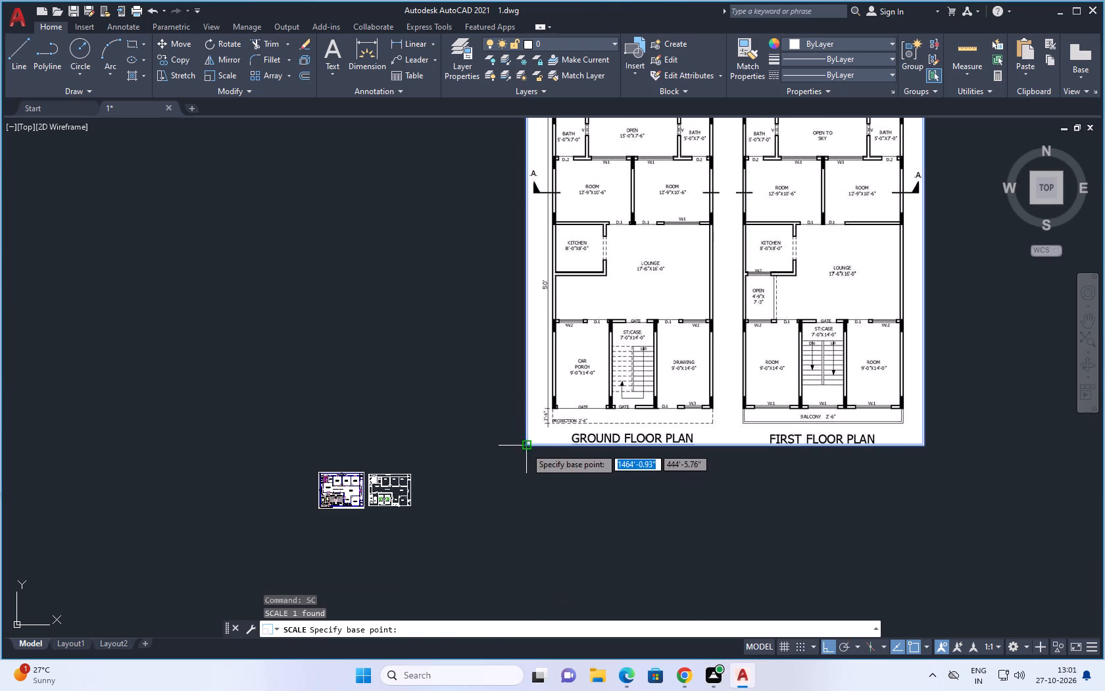
{"action": "left_click", "coordinate": [526, 448]}
{"action": "left_click", "coordinate": [572, 396]}
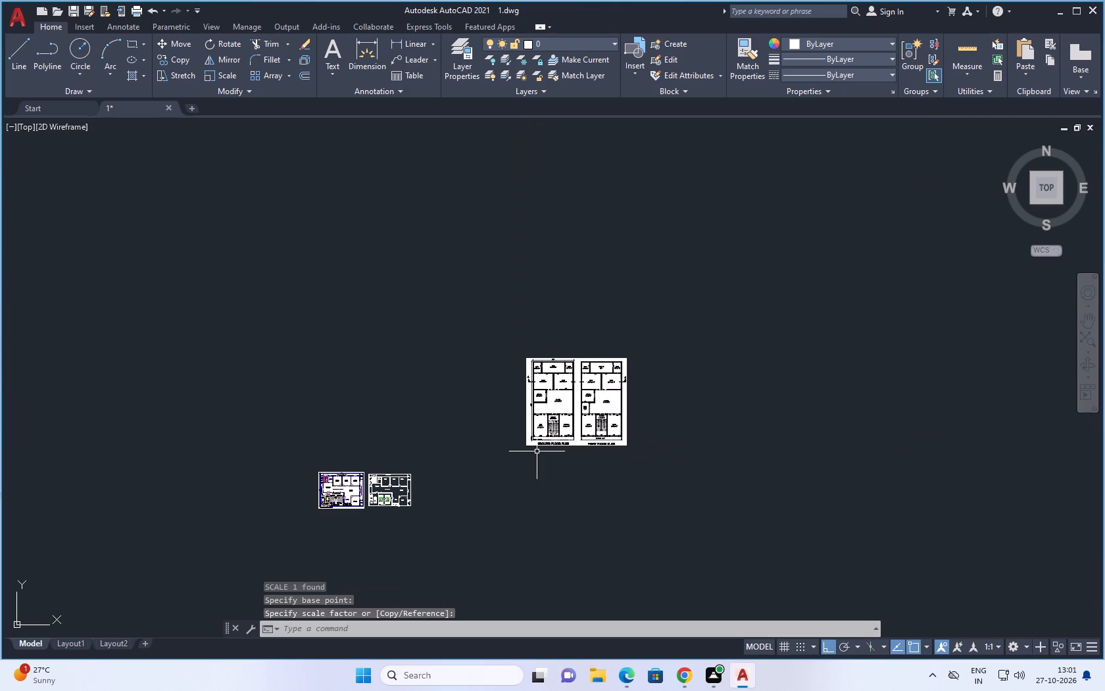
Scale the two-plan reference image down further to about 60% of its size from the same southwest corner.
{"action": "scroll", "coordinate": [531, 447], "scroll_direction": "down", "scroll_amount": 1}
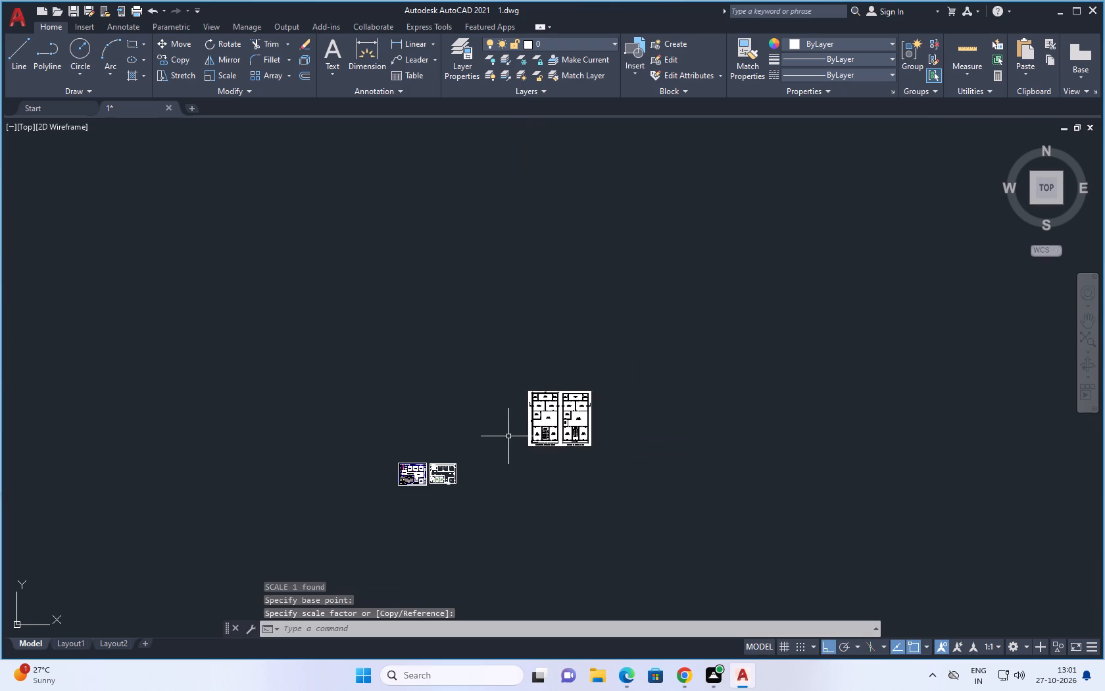
{"action": "left_click_drag", "start_coordinate": [503, 363], "coordinate": [602, 303]}
{"action": "key", "text": "space"}
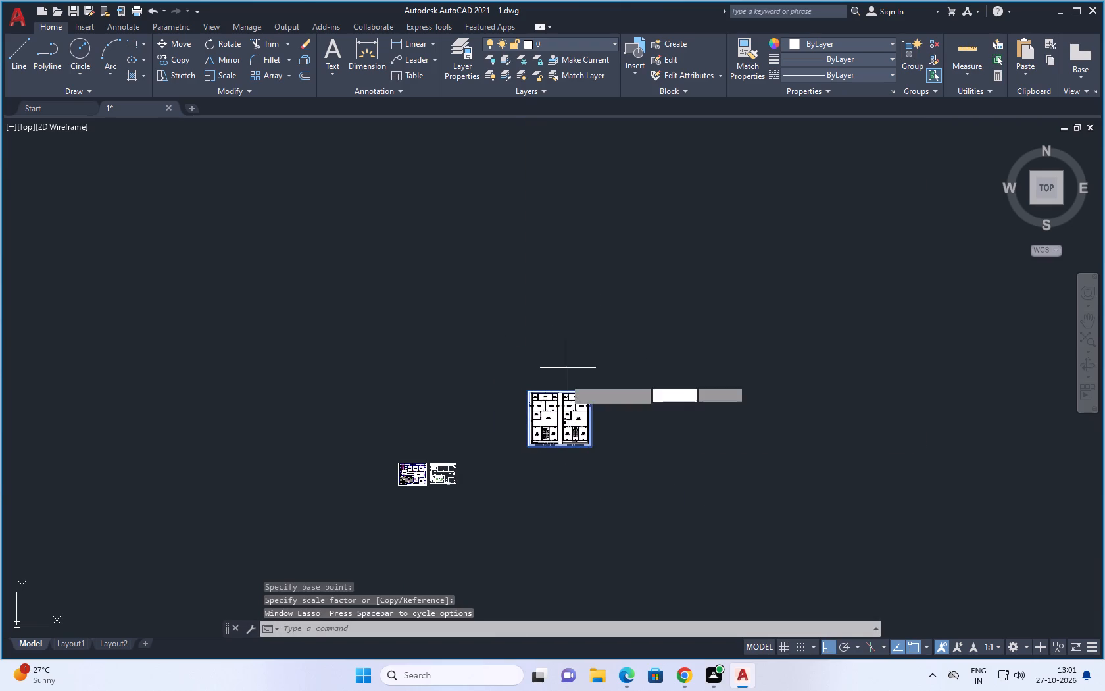
{"action": "scroll", "coordinate": [529, 447], "scroll_direction": "up", "scroll_amount": 5}
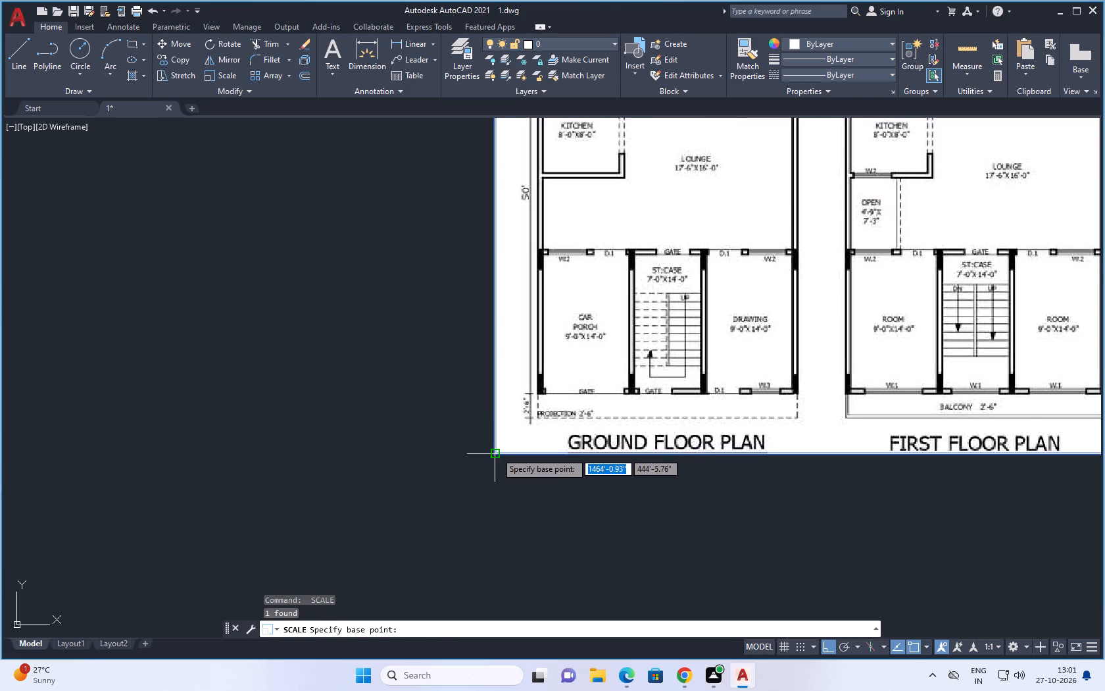
{"action": "left_click", "coordinate": [497, 452]}
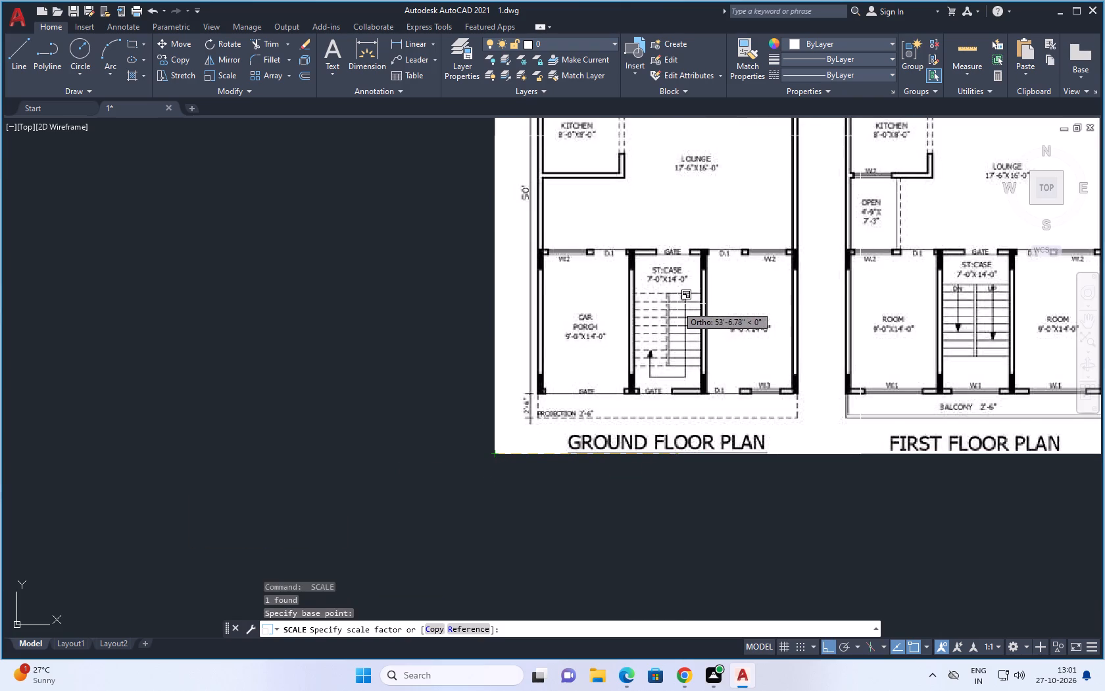
{"action": "left_click", "coordinate": [681, 303]}
{"action": "scroll", "coordinate": [643, 380], "scroll_direction": "down", "scroll_amount": 4}
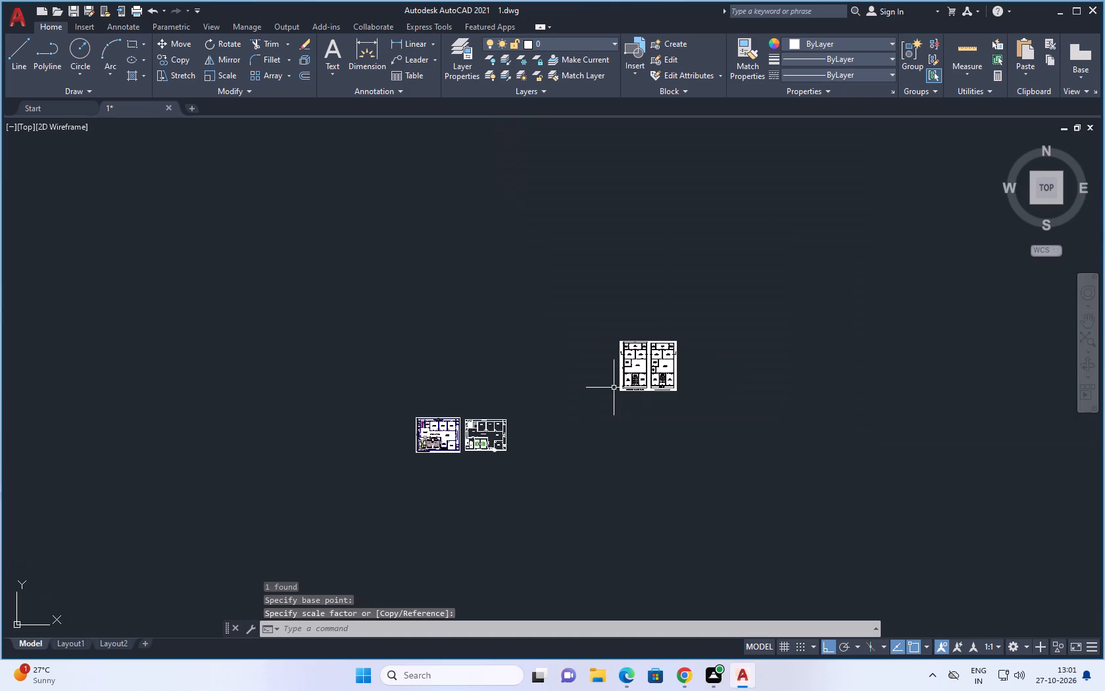
Move the two-plan reference image about 472'-6" straight west, to just northwest of the coloured ground floor plan image.
{"action": "left_click_drag", "start_coordinate": [614, 340], "coordinate": [725, 322]}
{"action": "type", "text": "M"}
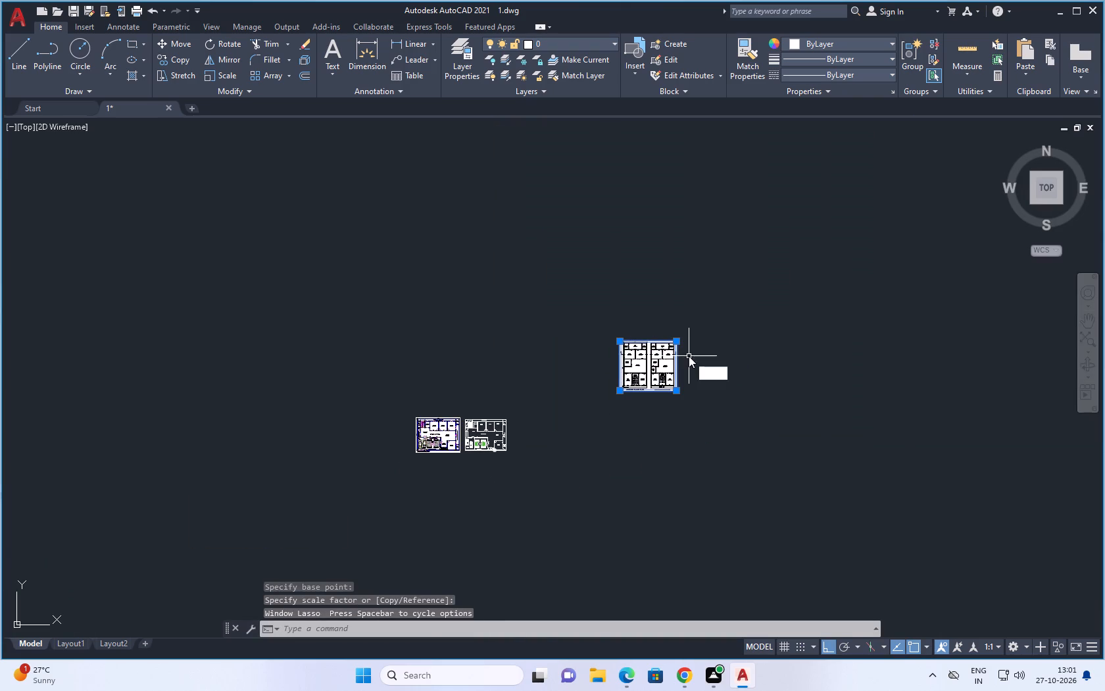
{"action": "key", "text": "space"}
{"action": "left_click", "coordinate": [622, 393]}
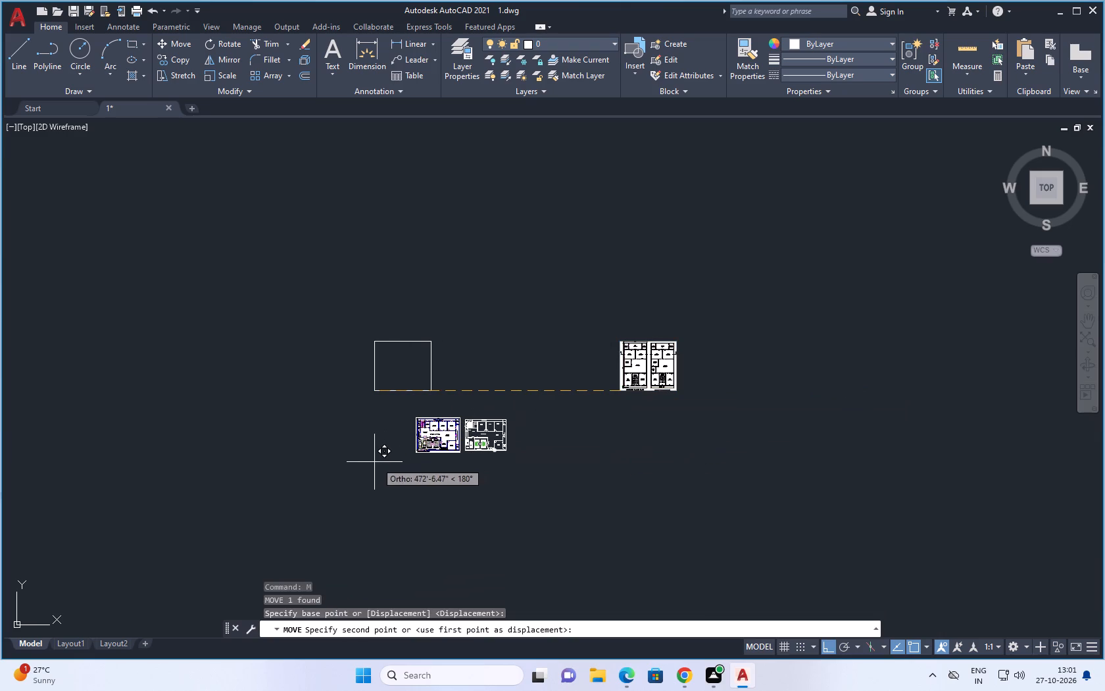
{"action": "left_click", "coordinate": [374, 462]}
Move the two-plan reference image straight south so its bottom edge sits near the coloured ground floor plan image's bottom edge.
{"action": "left_click", "coordinate": [429, 382]}
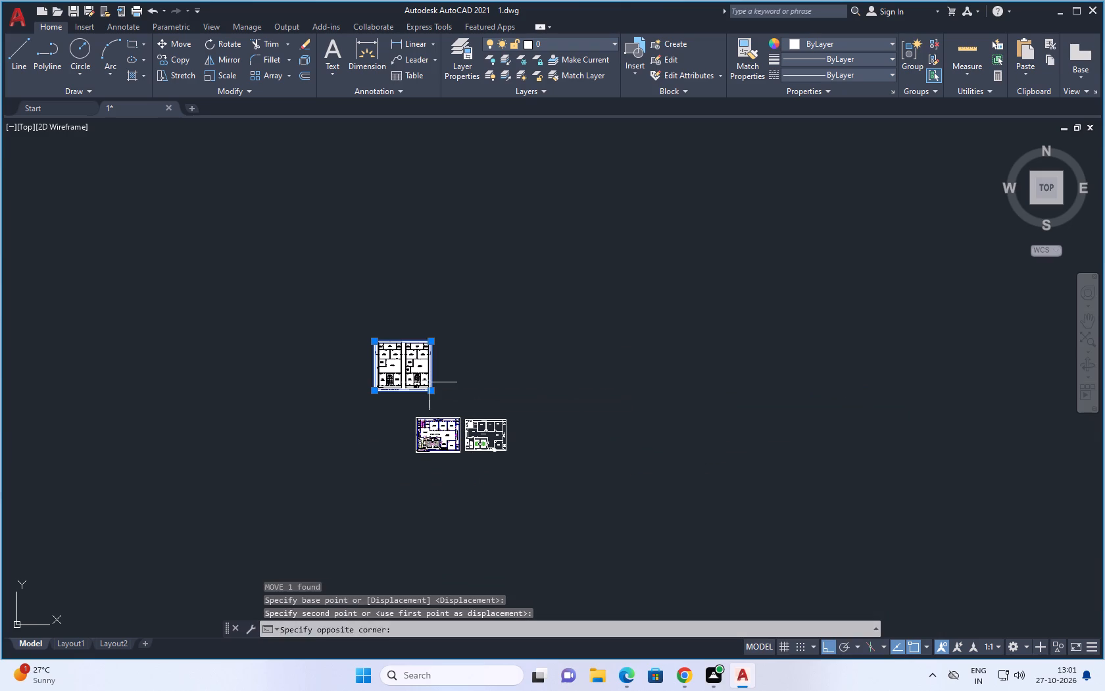
{"action": "type", "text": "M"}
{"action": "key", "text": "space"}
{"action": "scroll", "coordinate": [420, 395], "scroll_direction": "up", "scroll_amount": 4}
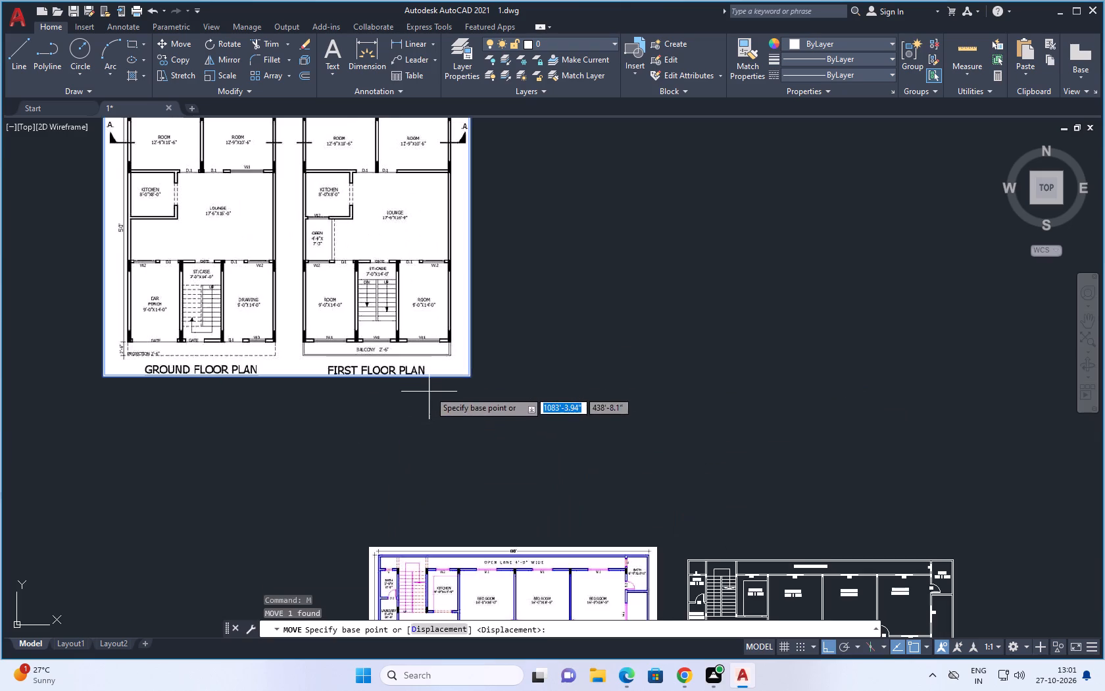
{"action": "left_click", "coordinate": [472, 374]}
{"action": "scroll", "coordinate": [472, 373], "scroll_direction": "down", "scroll_amount": 4}
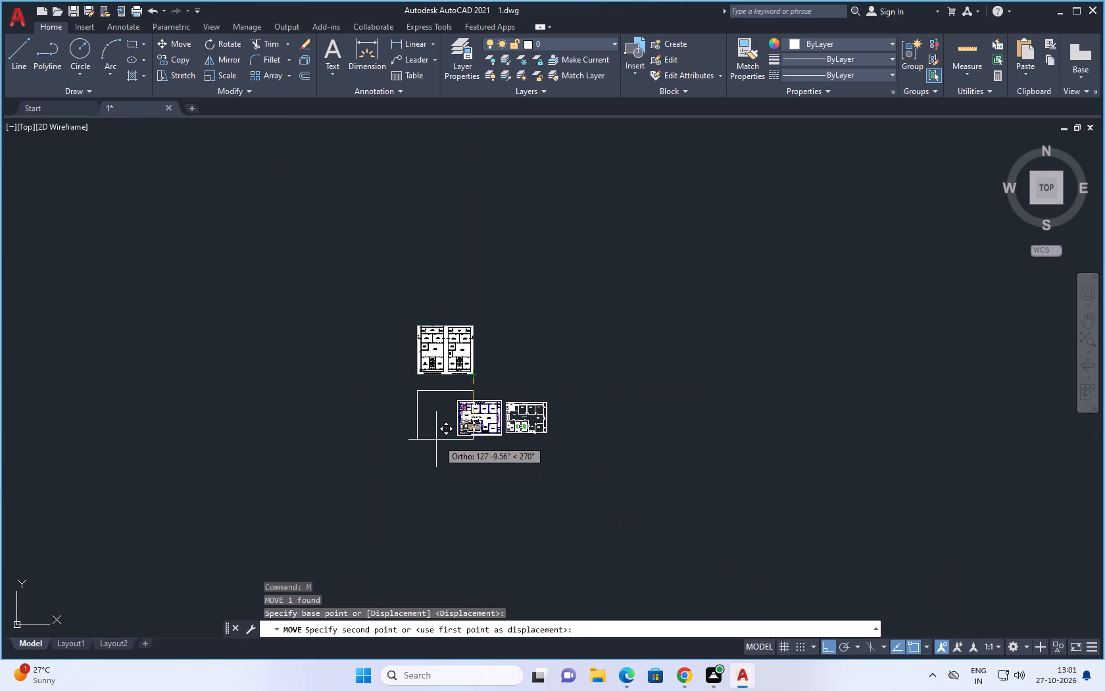
{"action": "scroll", "coordinate": [439, 440], "scroll_direction": "up", "scroll_amount": 5}
{"action": "left_click", "coordinate": [369, 426]}
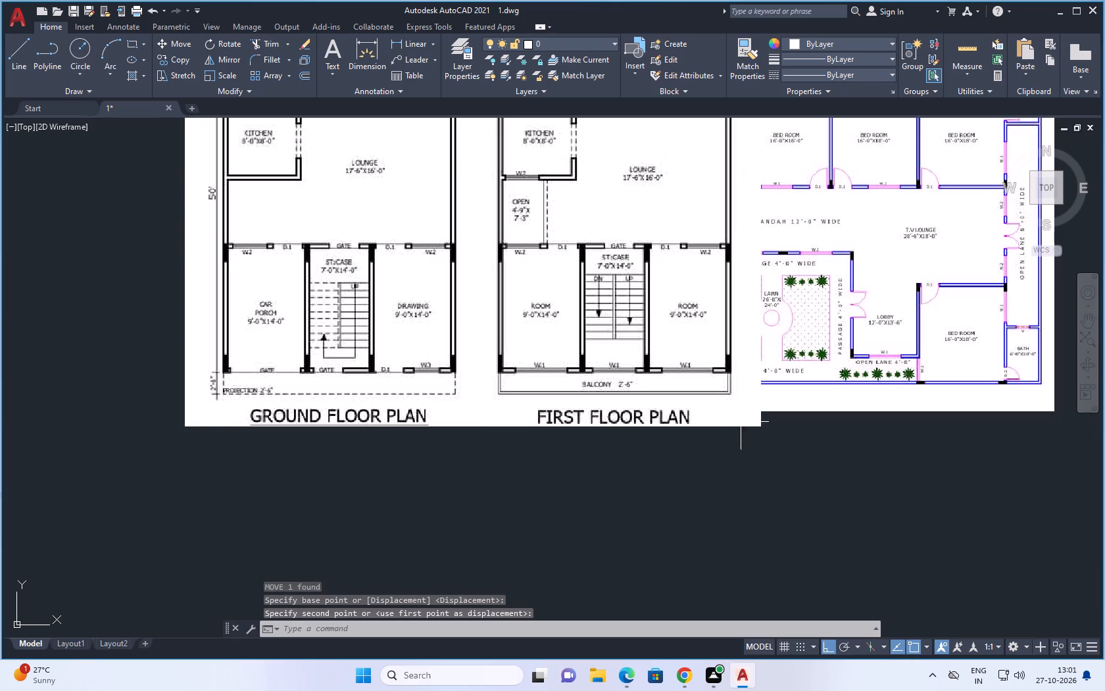
Move the two-plan reference image straight west, leaving a clear gap beside the coloured ground floor plan image.
{"action": "left_click", "coordinate": [738, 420]}
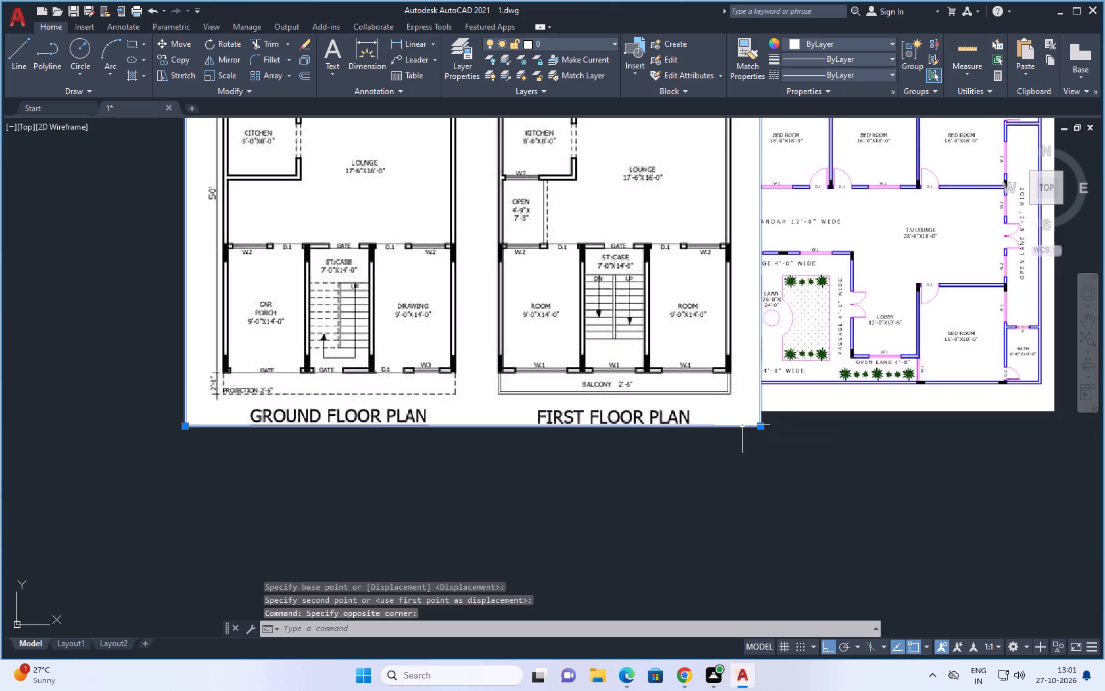
{"action": "type", "text": "M"}
{"action": "key", "text": "space"}
{"action": "left_click", "coordinate": [762, 428]}
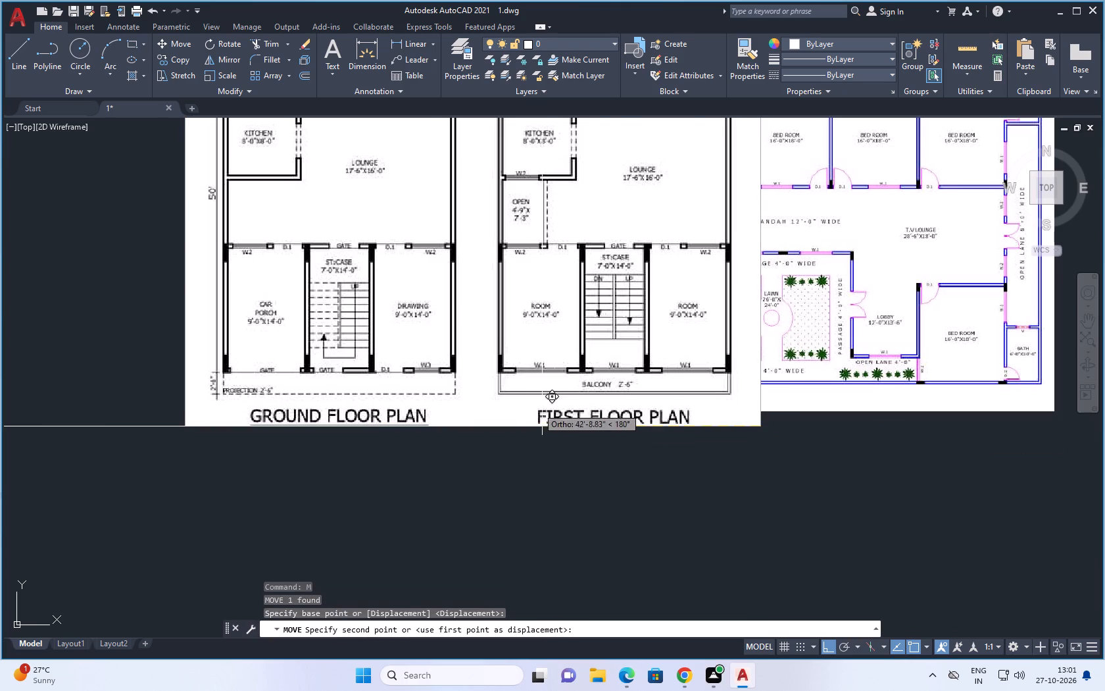
{"action": "left_click", "coordinate": [497, 409]}
Scale the two-plan reference image down to about half its size from its southwest corner.
{"action": "left_click", "coordinate": [495, 422]}
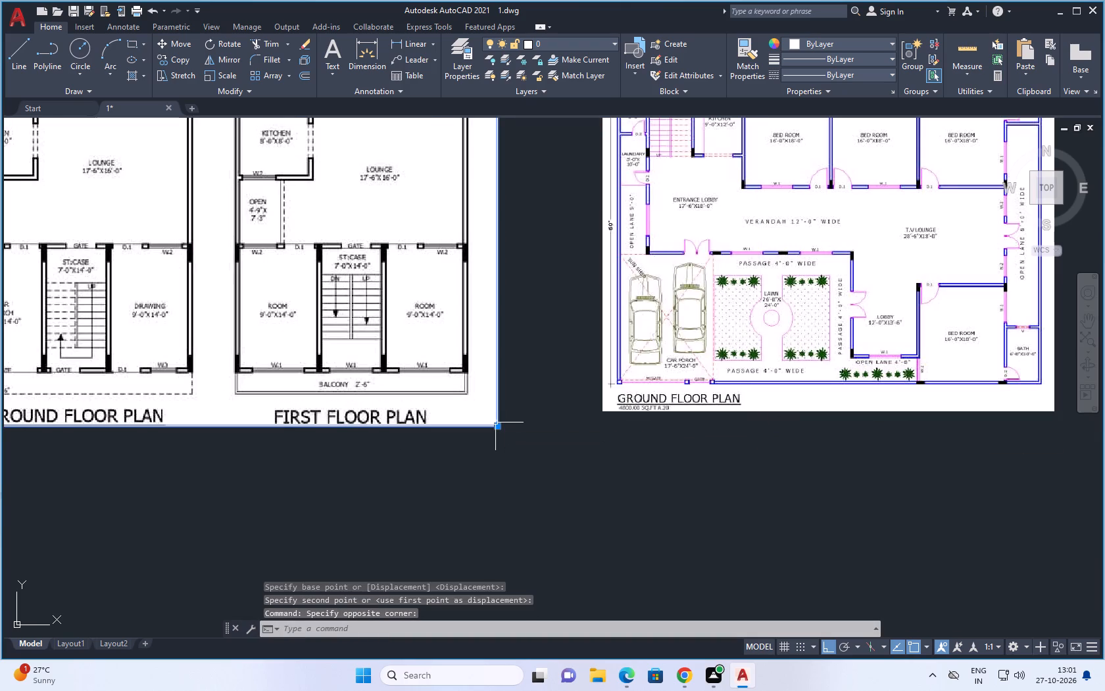
{"action": "scroll", "coordinate": [587, 413], "scroll_direction": "down", "scroll_amount": 3}
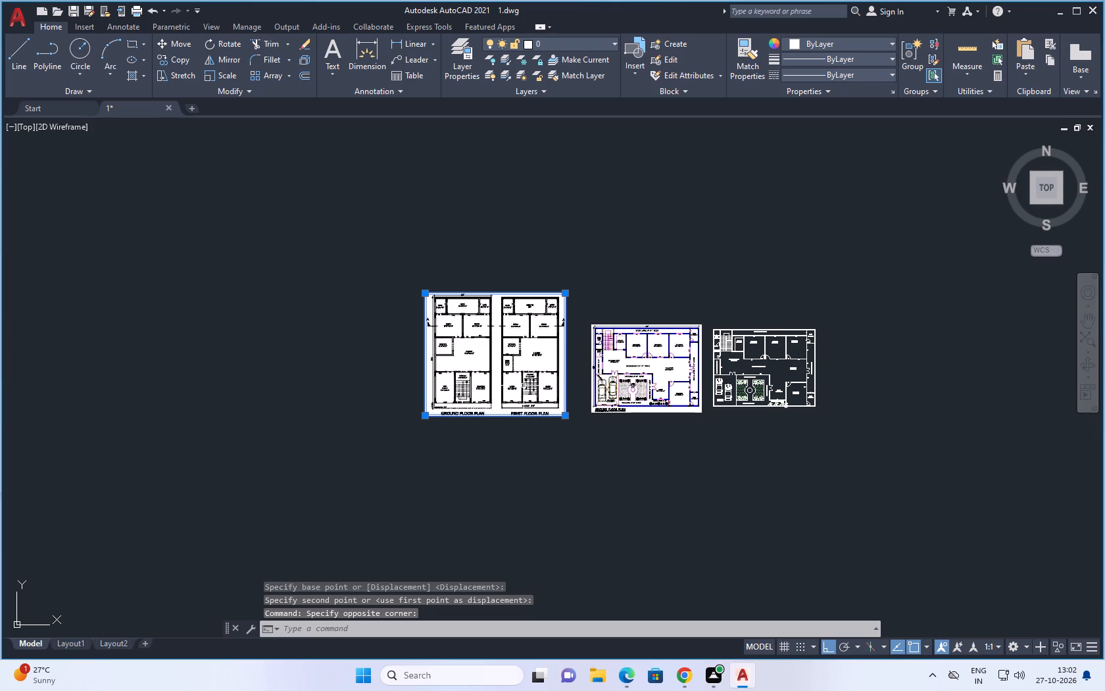
{"action": "key", "text": "s"}
{"action": "type", "text": "C"}
{"action": "key", "text": "space"}
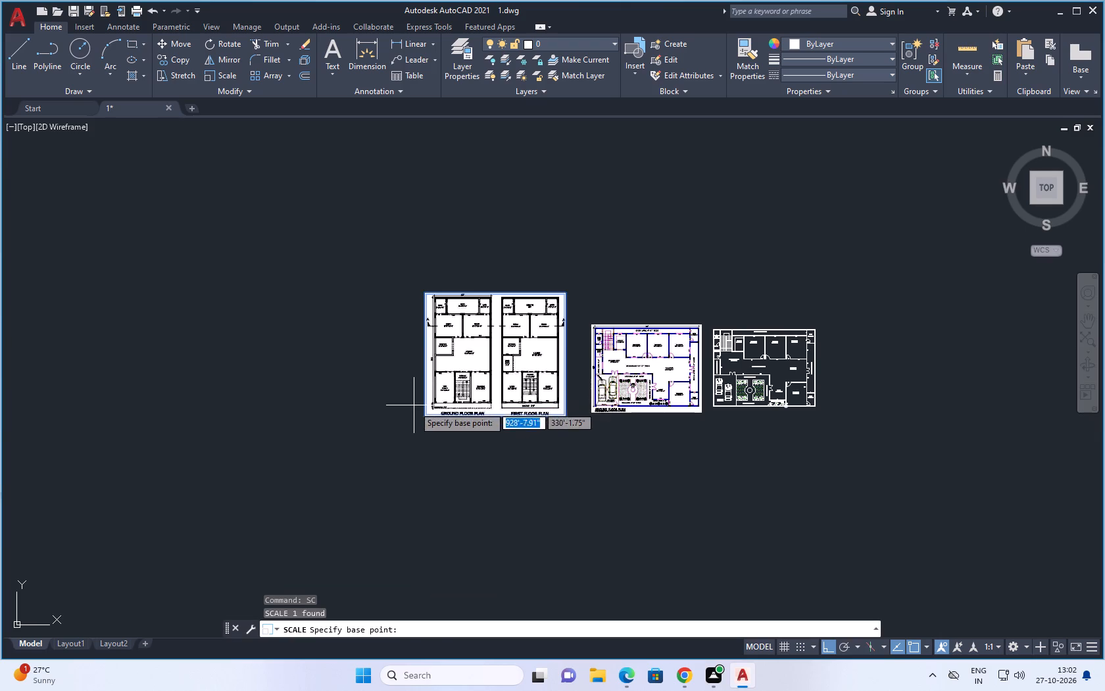
{"action": "left_click", "coordinate": [424, 412]}
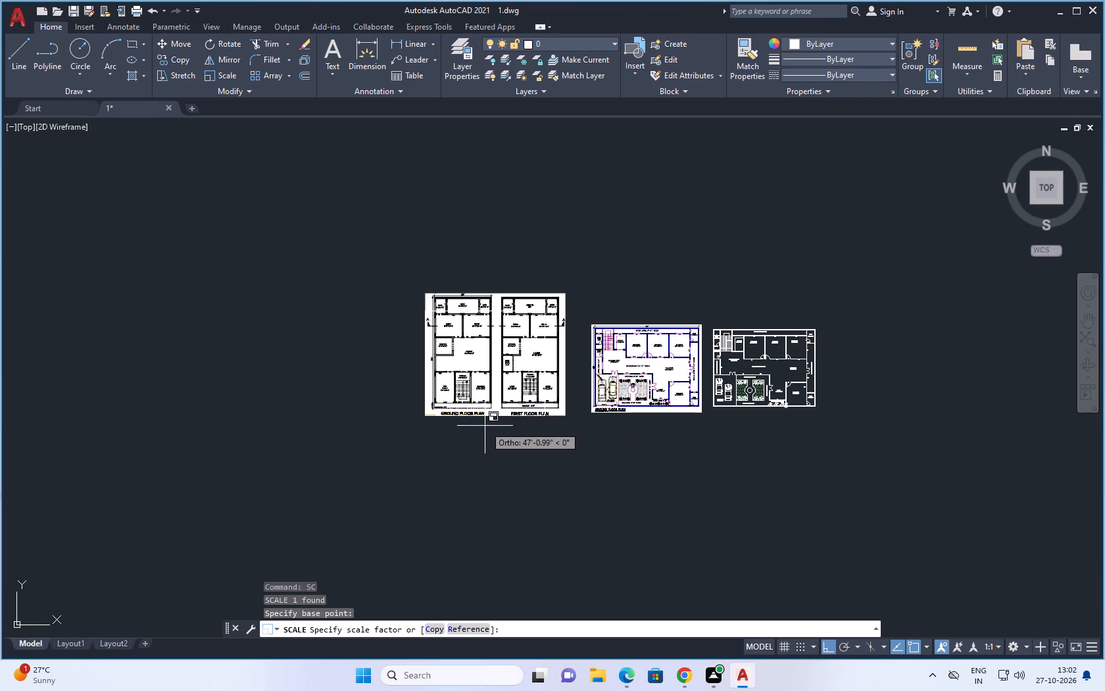
{"action": "left_click", "coordinate": [460, 434]}
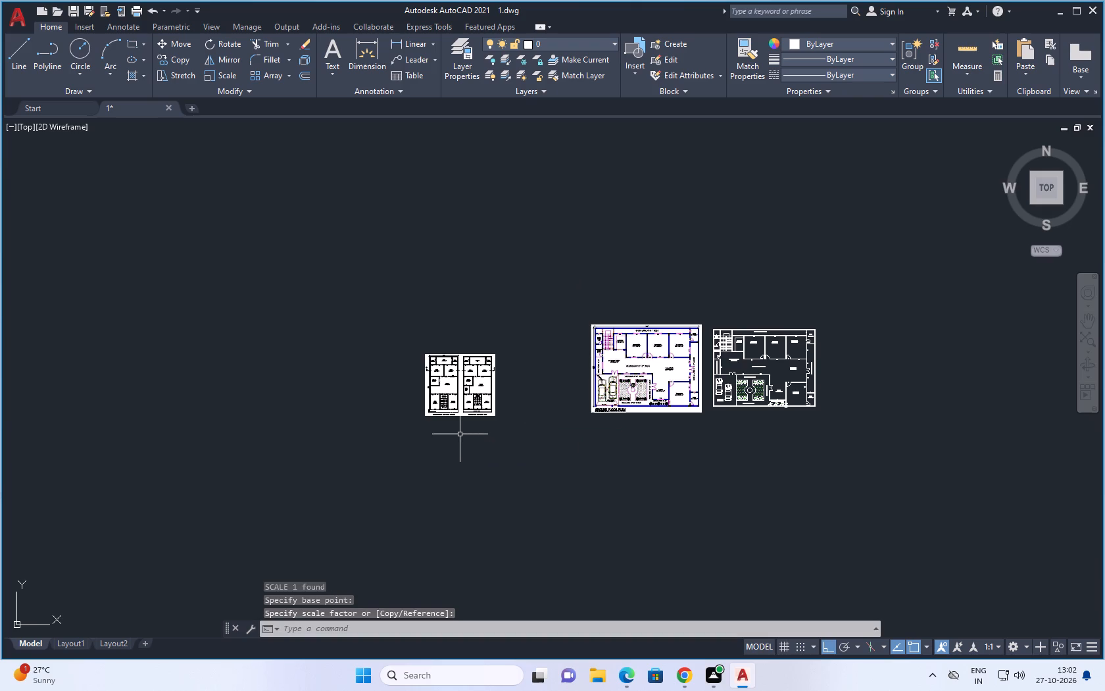
Enlarge the two-plan reference image to about 1.3 times its size from its southwest corner.
{"action": "left_click", "coordinate": [437, 403]}
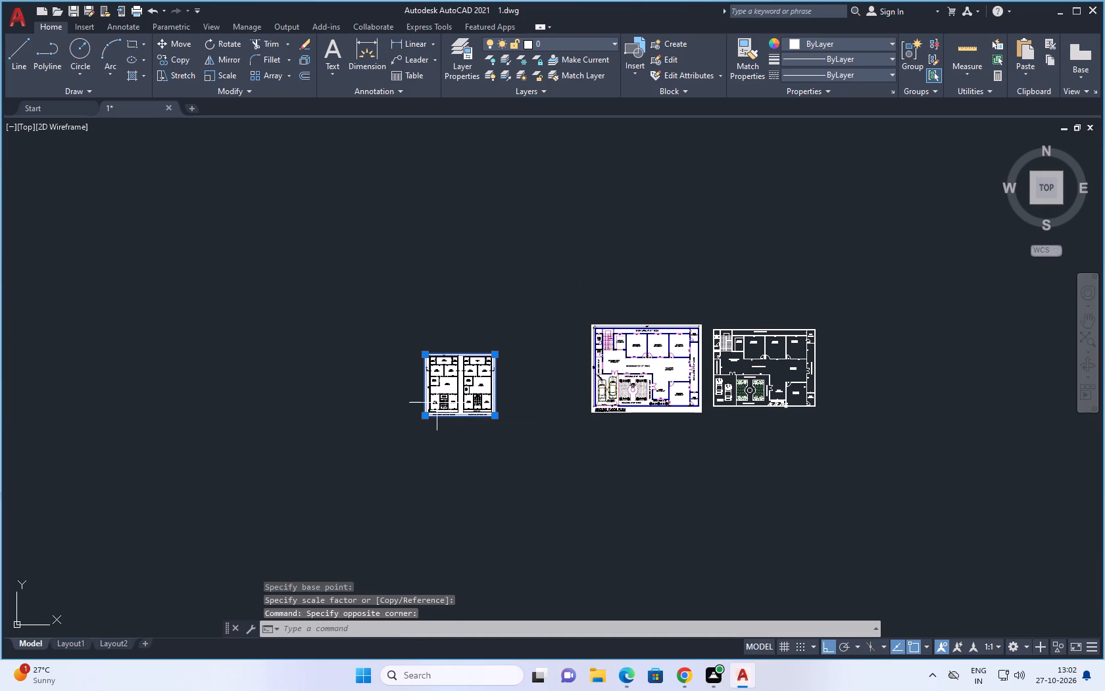
{"action": "type", "text": "SC"}
{"action": "key", "text": "space"}
{"action": "left_click", "coordinate": [426, 415]}
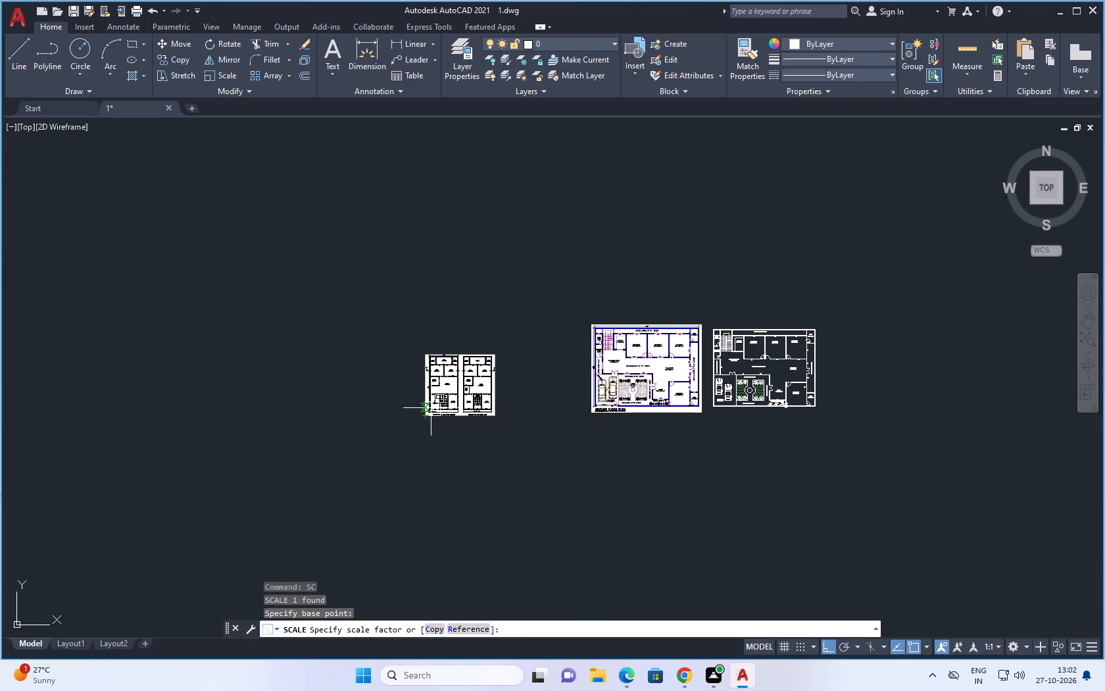
{"action": "left_click", "coordinate": [451, 371]}
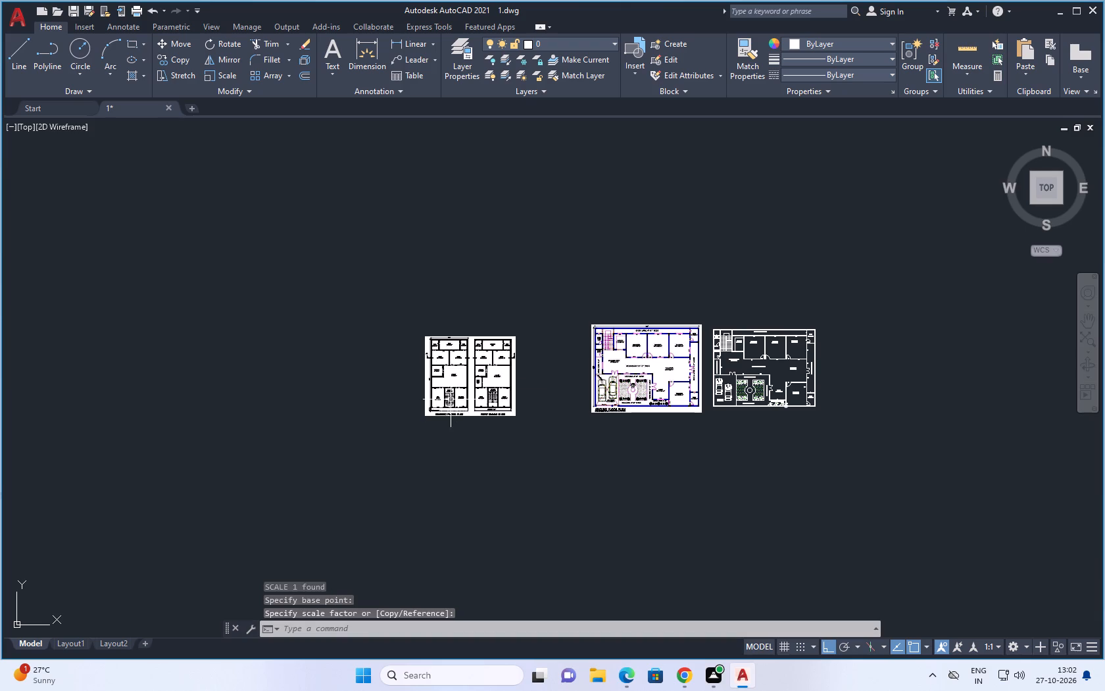
Enlarge the two-plan reference image slightly from its southwest corner to roughly the height of the coloured ground floor plan image.
{"action": "left_click", "coordinate": [437, 399]}
{"action": "type", "text": "SC"}
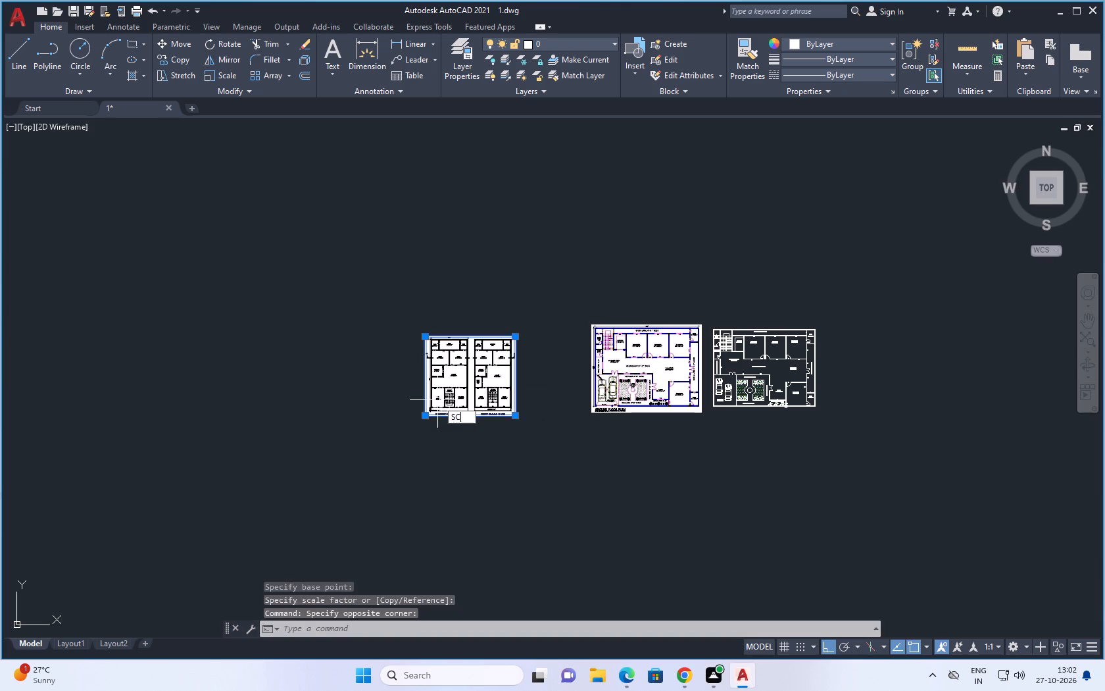
{"action": "key", "text": "space"}
{"action": "left_click", "coordinate": [424, 415]}
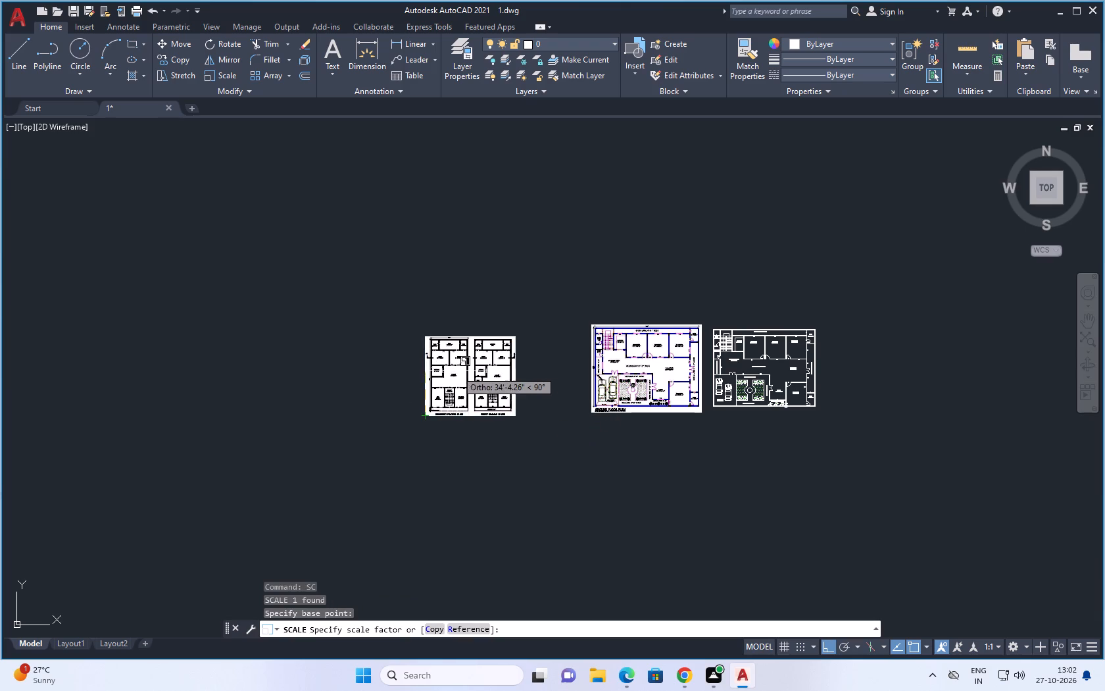
{"action": "left_click", "coordinate": [462, 364]}
Move the two-plan reference image straight east, leaving only a small gap beside the coloured ground floor plan image.
{"action": "left_click", "coordinate": [520, 393]}
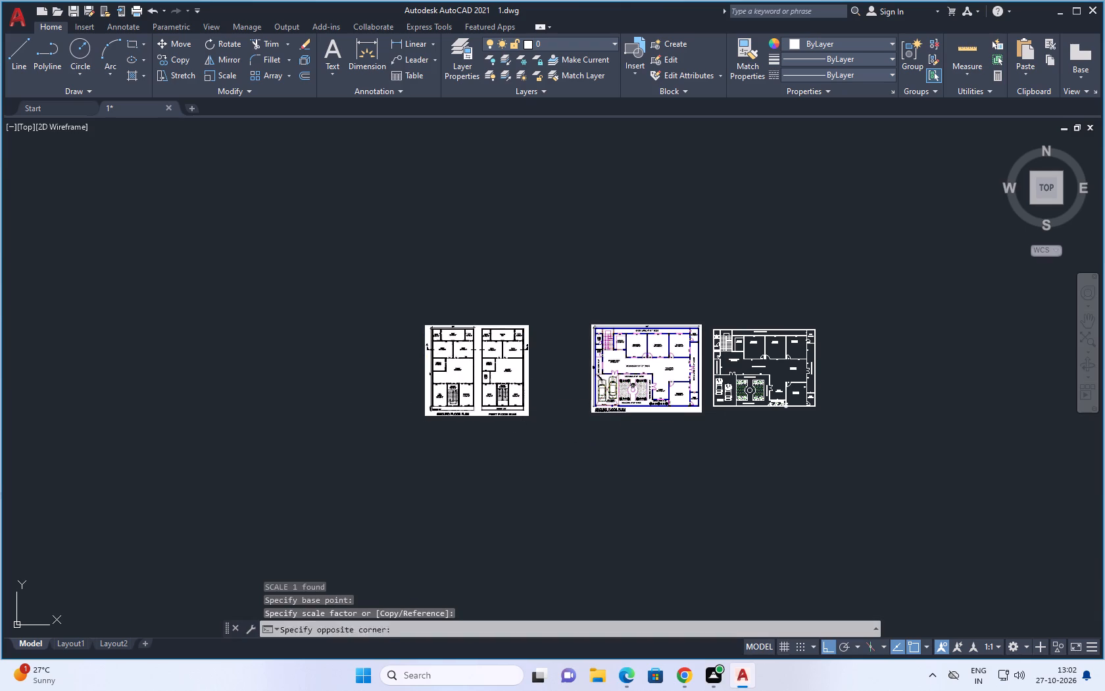
{"action": "type", "text": "M"}
{"action": "key", "text": "space"}
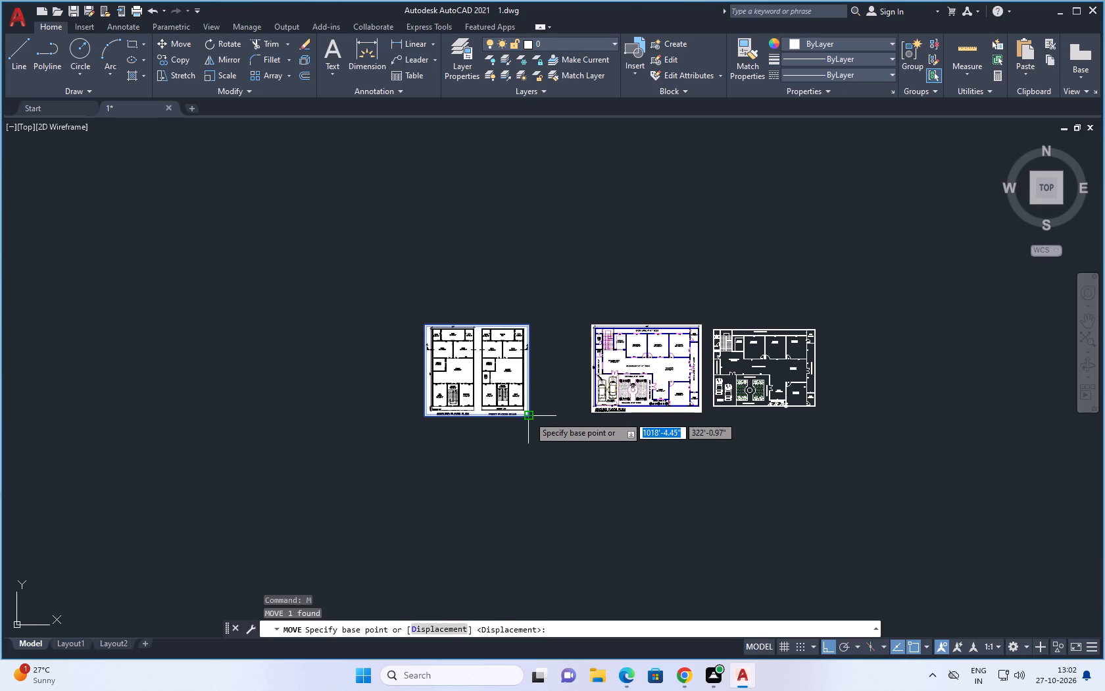
{"action": "left_click", "coordinate": [529, 416]}
{"action": "left_click", "coordinate": [567, 415]}
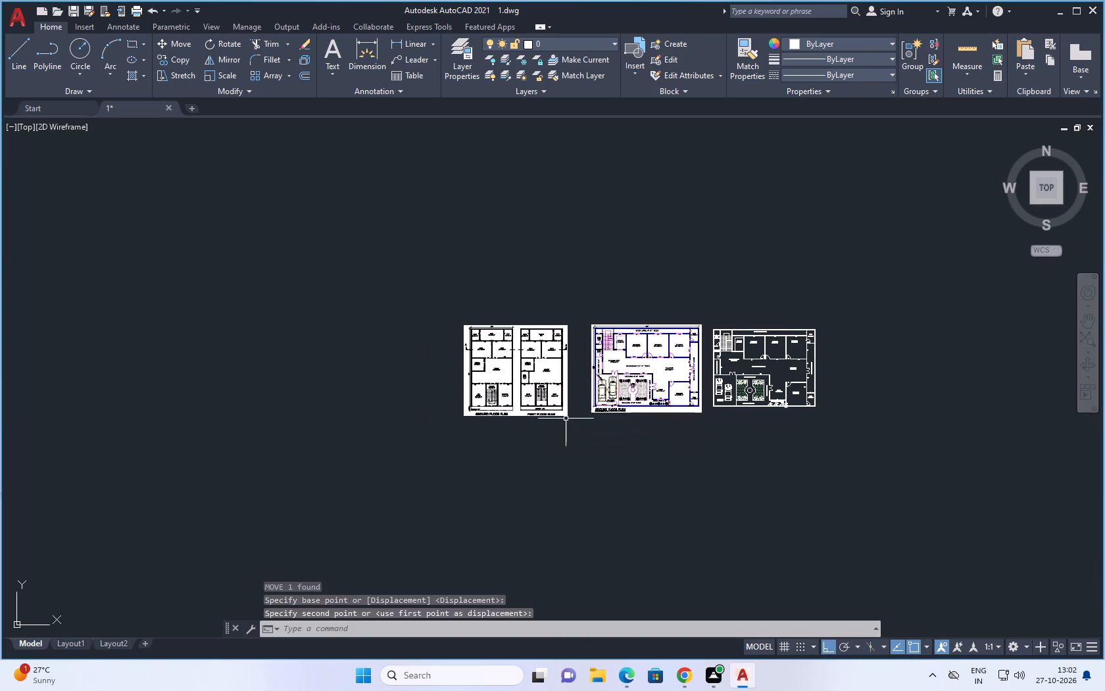
Examine the two reference images and the redrawn ground floor plan, comparing their sizes, spacing and room details.
{"action": "scroll", "coordinate": [565, 418], "scroll_direction": "up", "scroll_amount": 2}
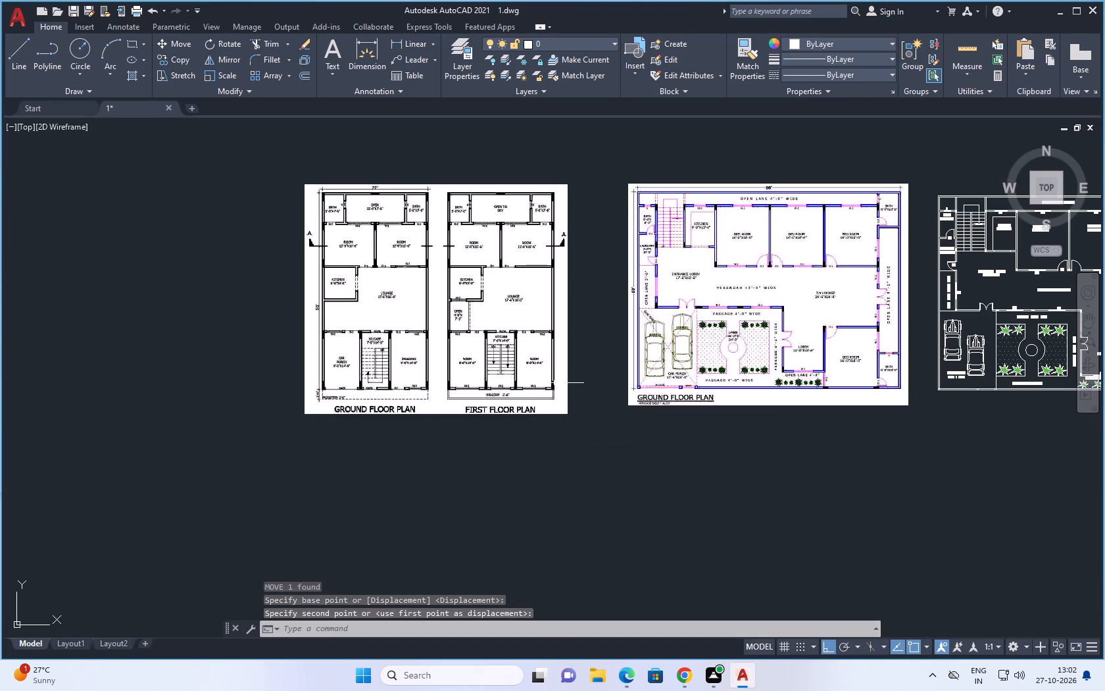
{"action": "scroll", "coordinate": [536, 338], "scroll_direction": "down", "scroll_amount": 2}
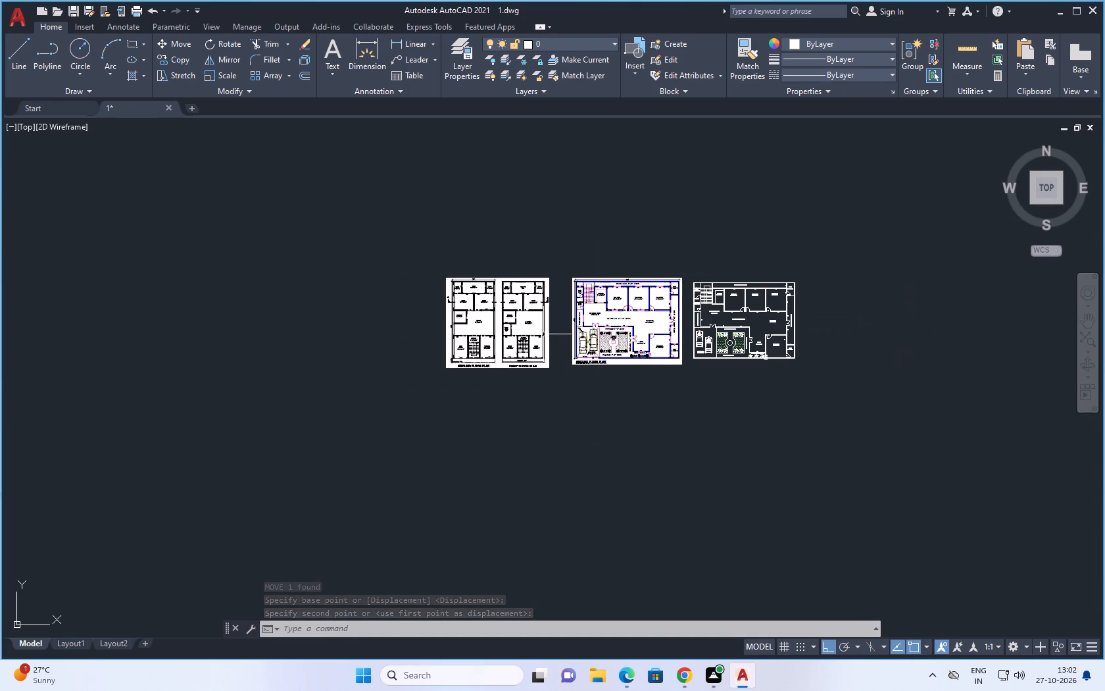
{"action": "scroll", "coordinate": [761, 324], "scroll_direction": "up", "scroll_amount": 2}
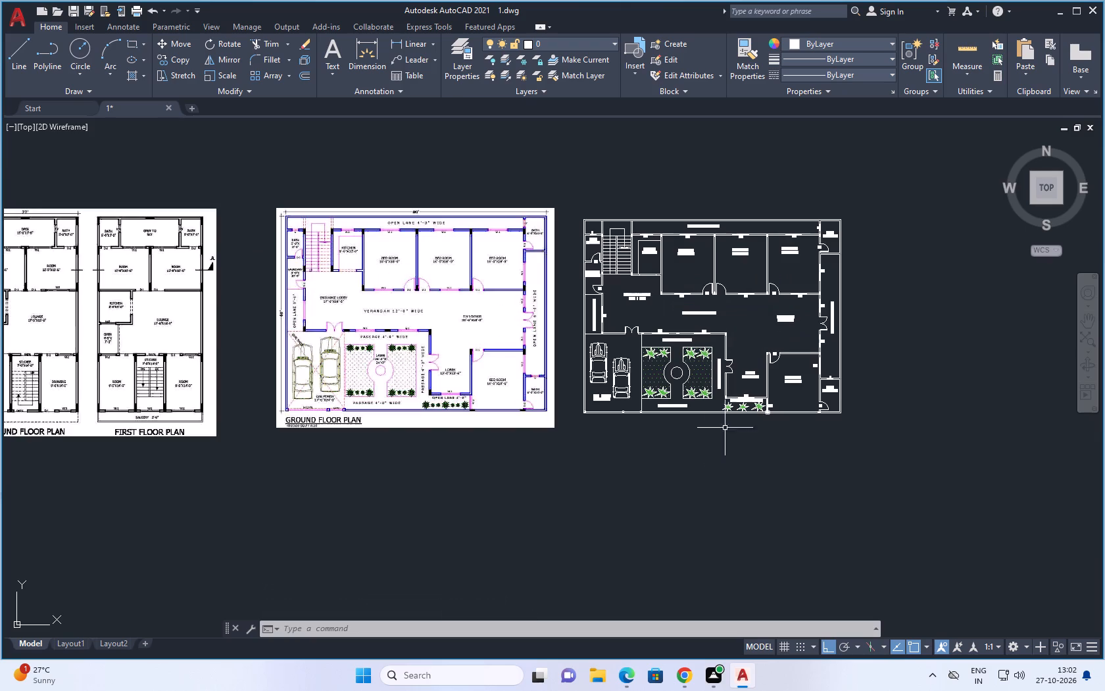
{"action": "scroll", "coordinate": [748, 400], "scroll_direction": "up", "scroll_amount": 2}
{"action": "scroll", "coordinate": [724, 396], "scroll_direction": "down", "scroll_amount": 1}
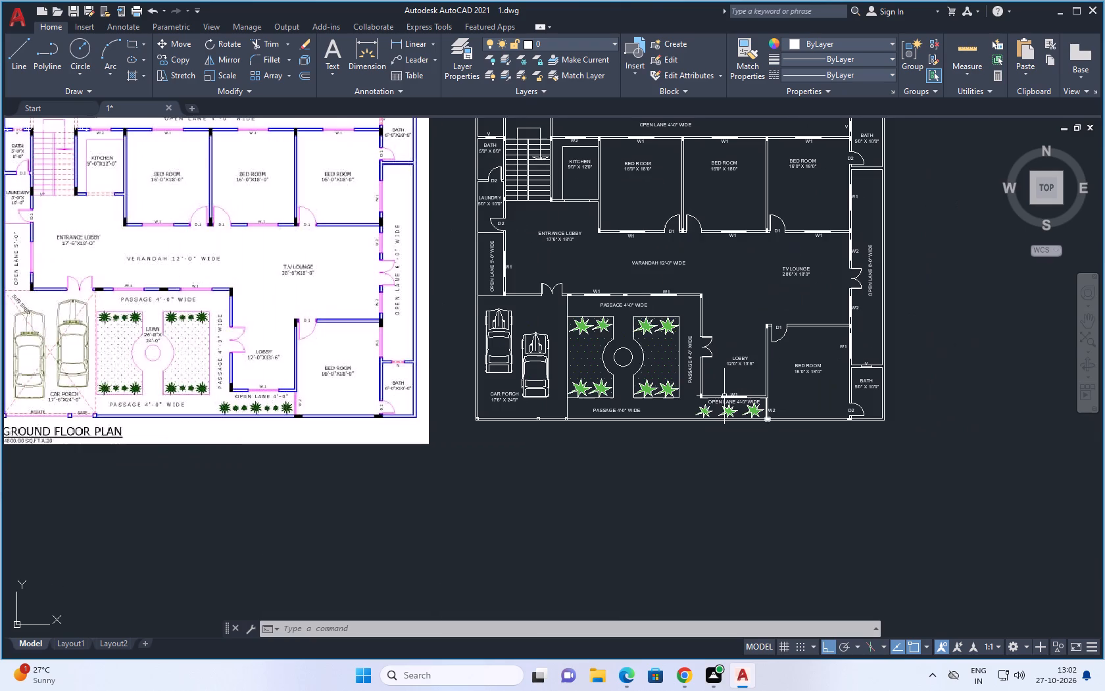
{"action": "scroll", "coordinate": [724, 396], "scroll_direction": "down", "scroll_amount": 1}
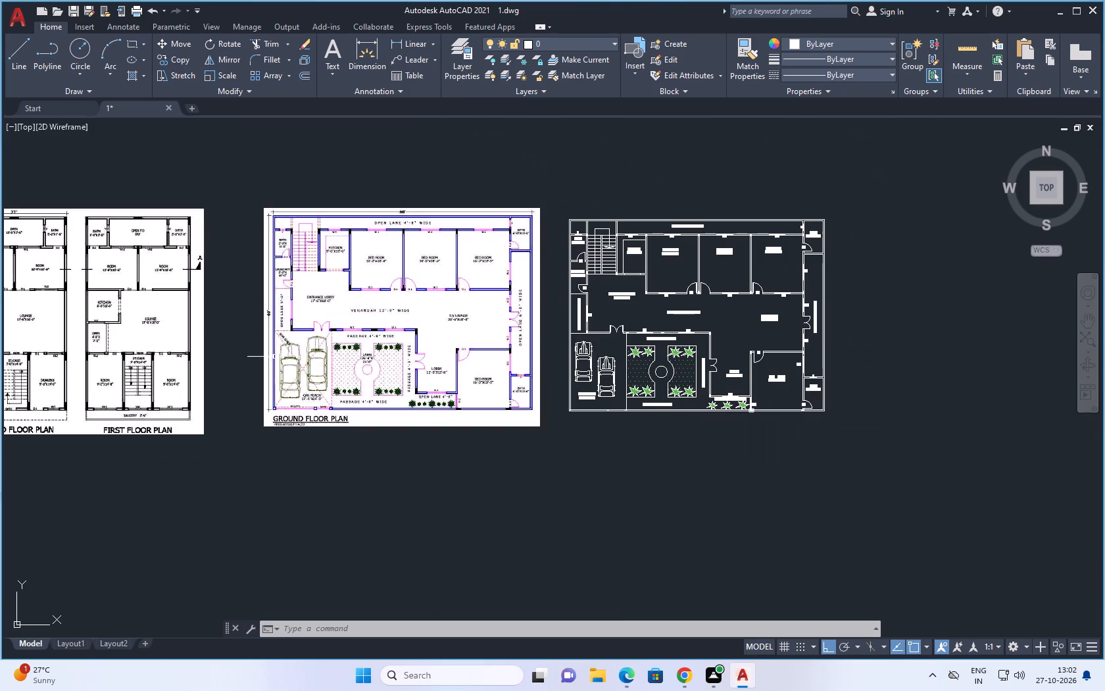
{"action": "scroll", "coordinate": [248, 371], "scroll_direction": "up", "scroll_amount": 1}
{"action": "scroll", "coordinate": [249, 369], "scroll_direction": "down", "scroll_amount": 1}
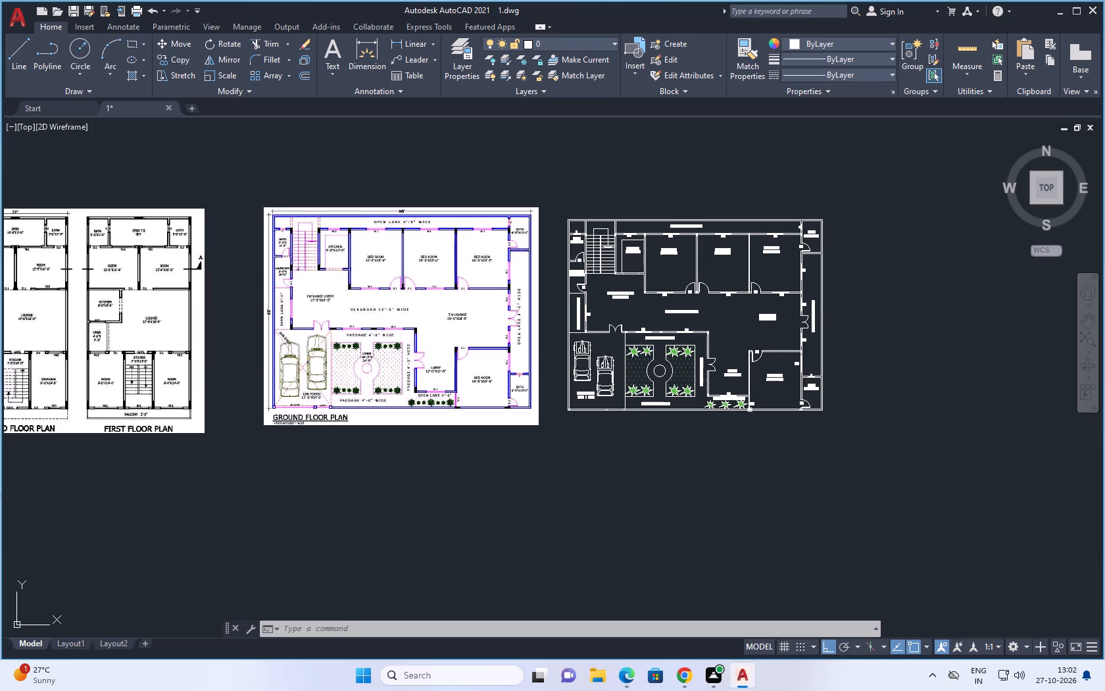
Save the drawing and close AutoCAD.
{"action": "key", "text": "ctrl+s"}
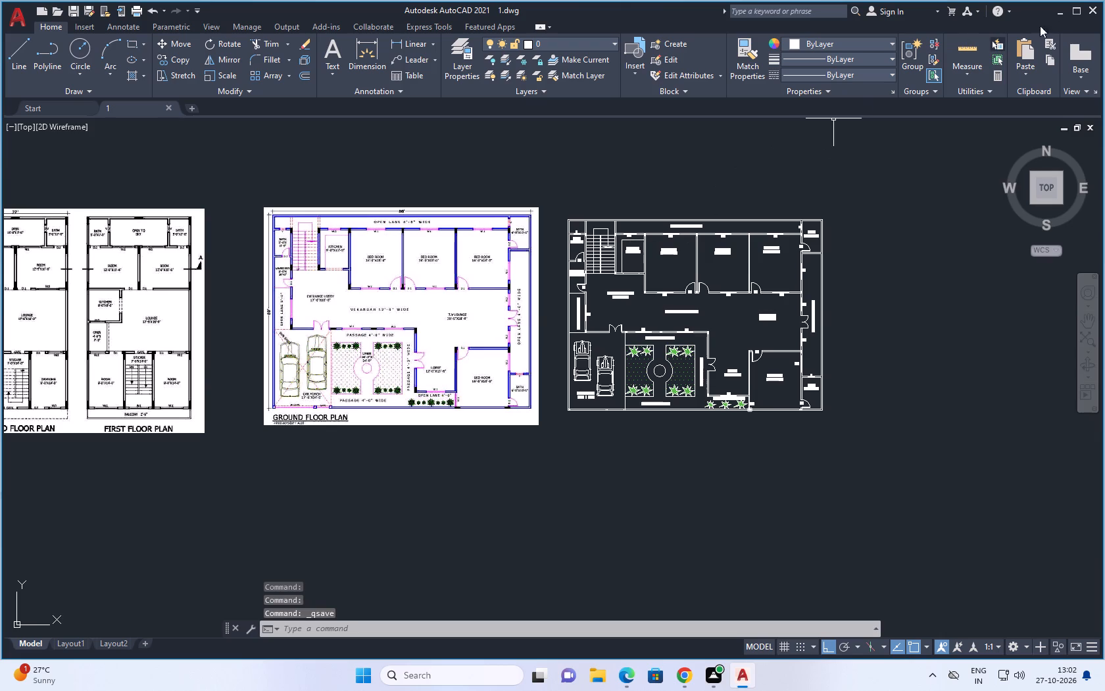
{"action": "left_click", "coordinate": [1098, 12]}
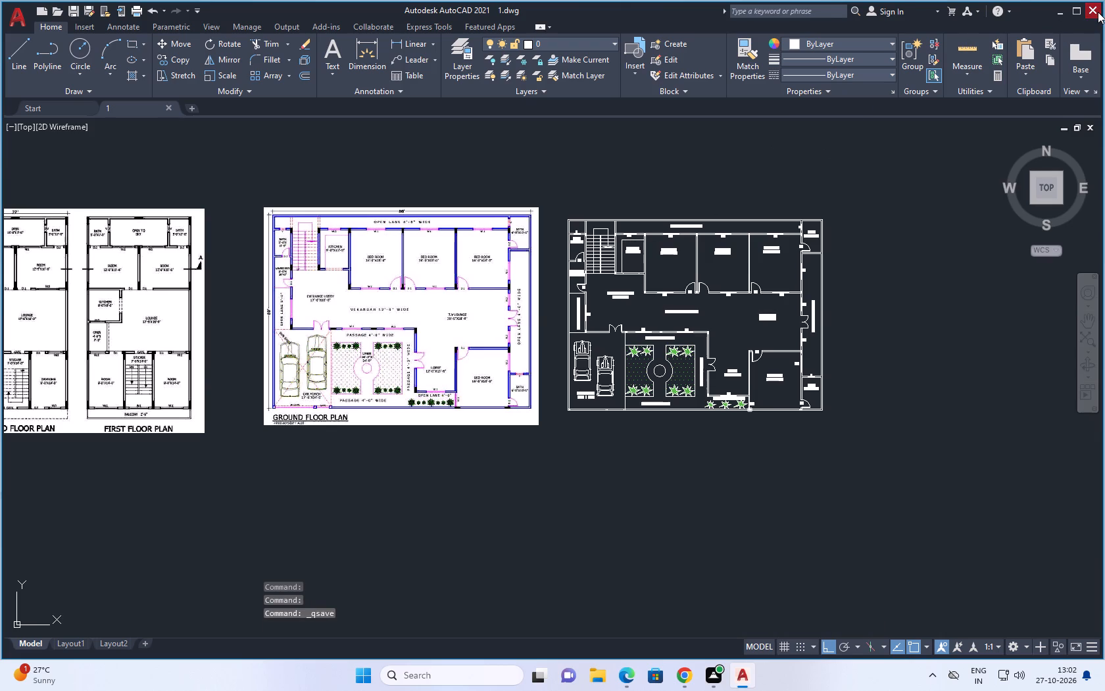
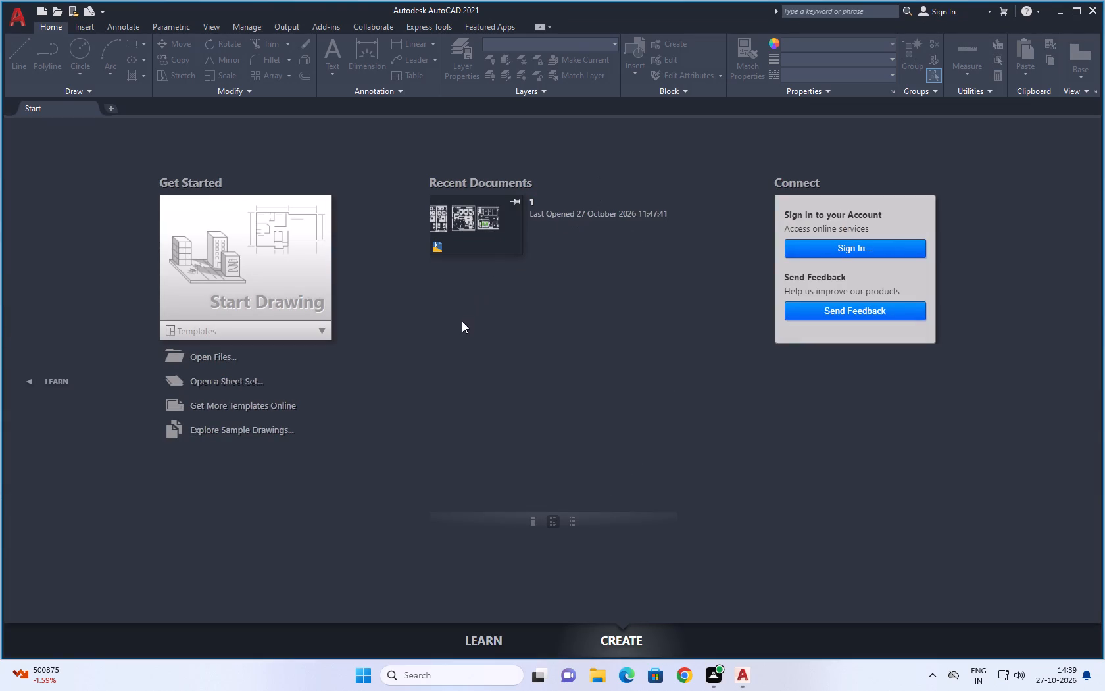
Open the recent drawing named 1.
{"action": "double_click", "coordinate": [472, 240]}
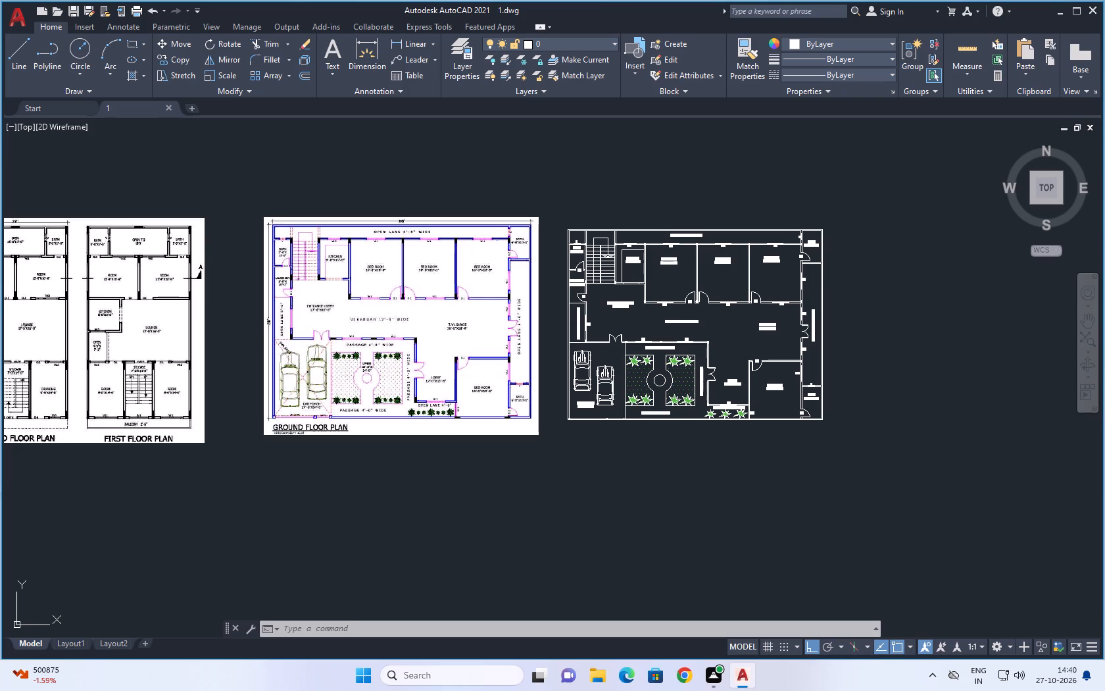
Set the text height of the ISO-25 dimension style to 10".
{"action": "scroll", "coordinate": [486, 294], "scroll_direction": "down", "scroll_amount": 1}
{"action": "scroll", "coordinate": [542, 308], "scroll_direction": "up", "scroll_amount": 2}
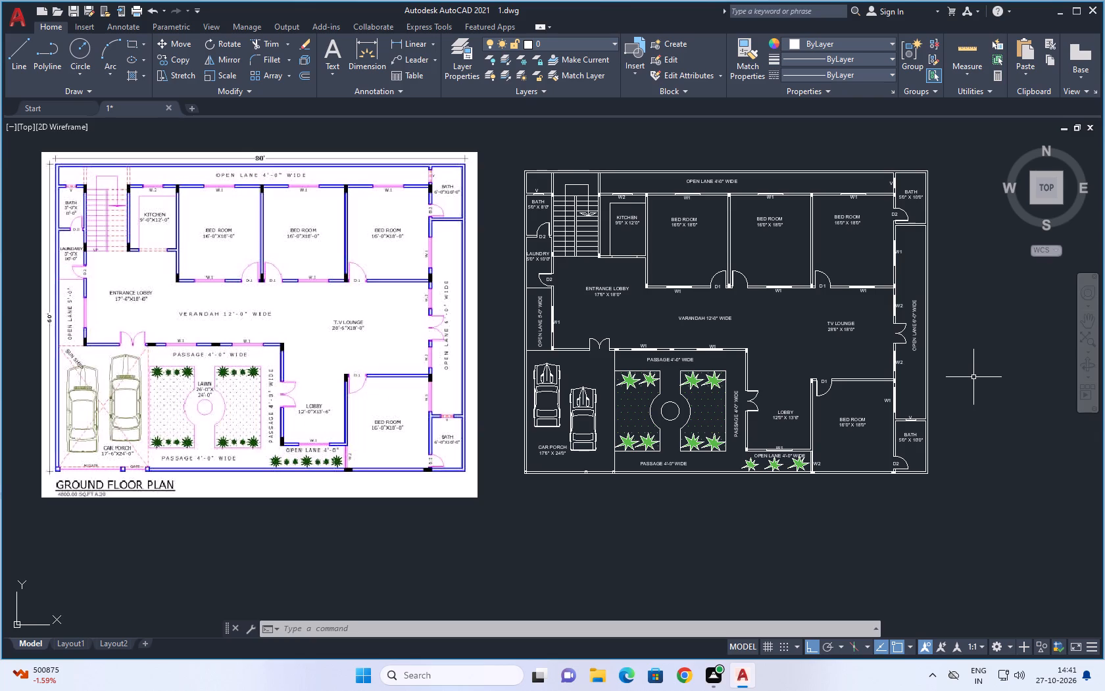
{"action": "scroll", "coordinate": [1104, 0], "scroll_direction": "up", "scroll_amount": 1}
{"action": "scroll", "coordinate": [476, 503], "scroll_direction": "down", "scroll_amount": 1}
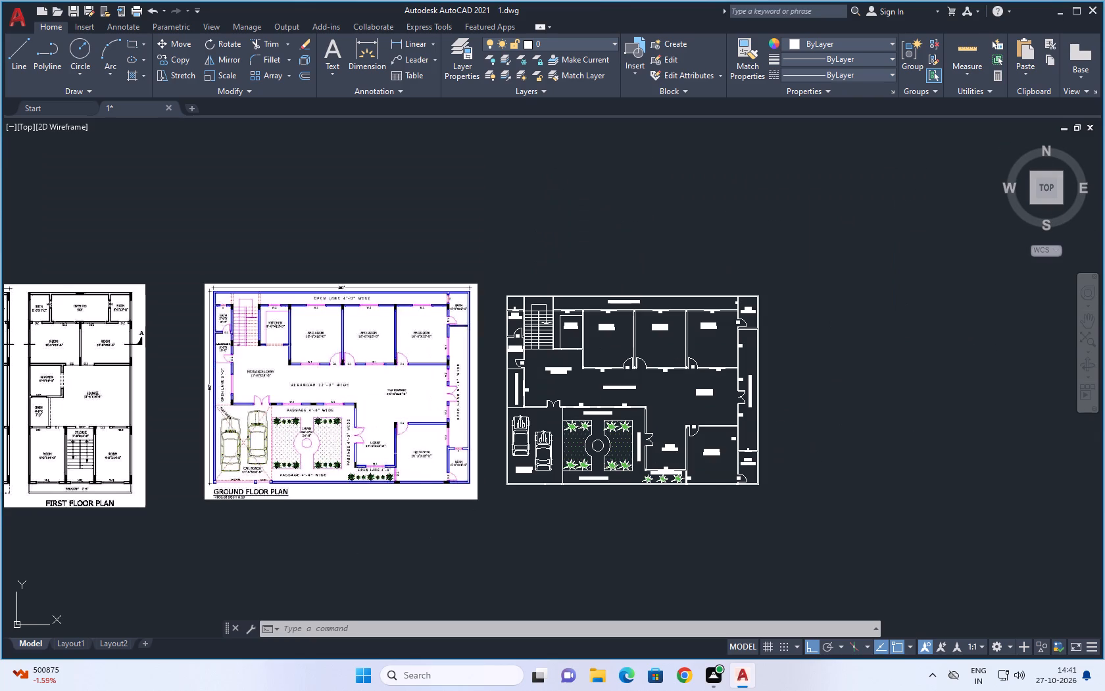
{"action": "scroll", "coordinate": [587, 429], "scroll_direction": "up", "scroll_amount": 1}
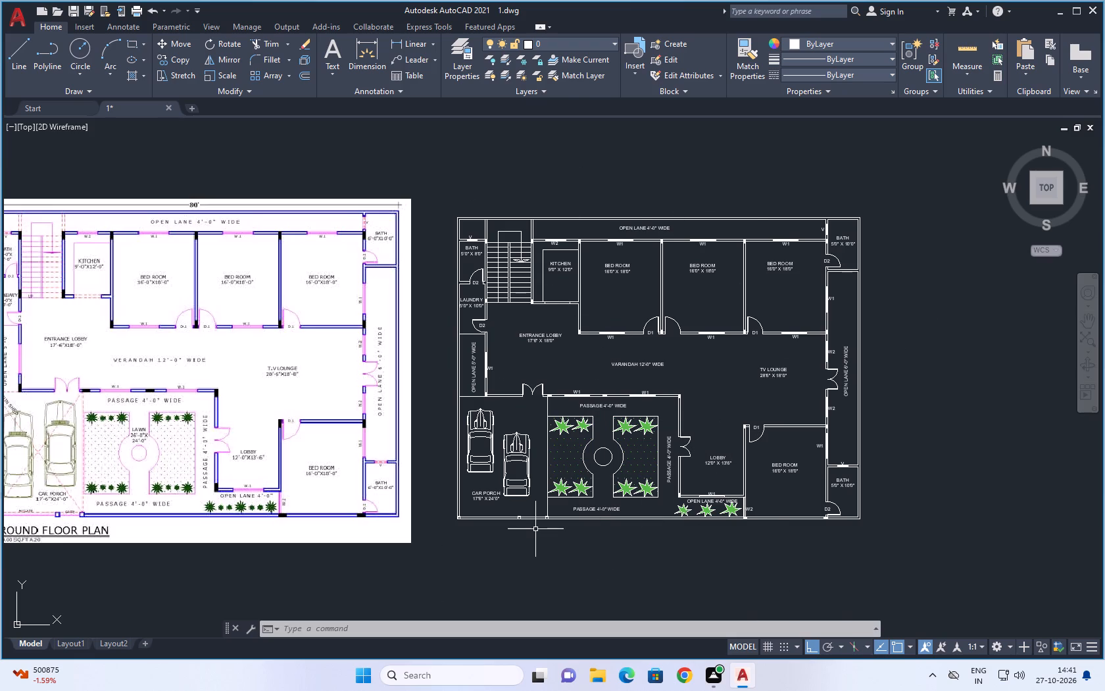
{"action": "type", "text": "d"}
{"action": "key", "text": "space"}
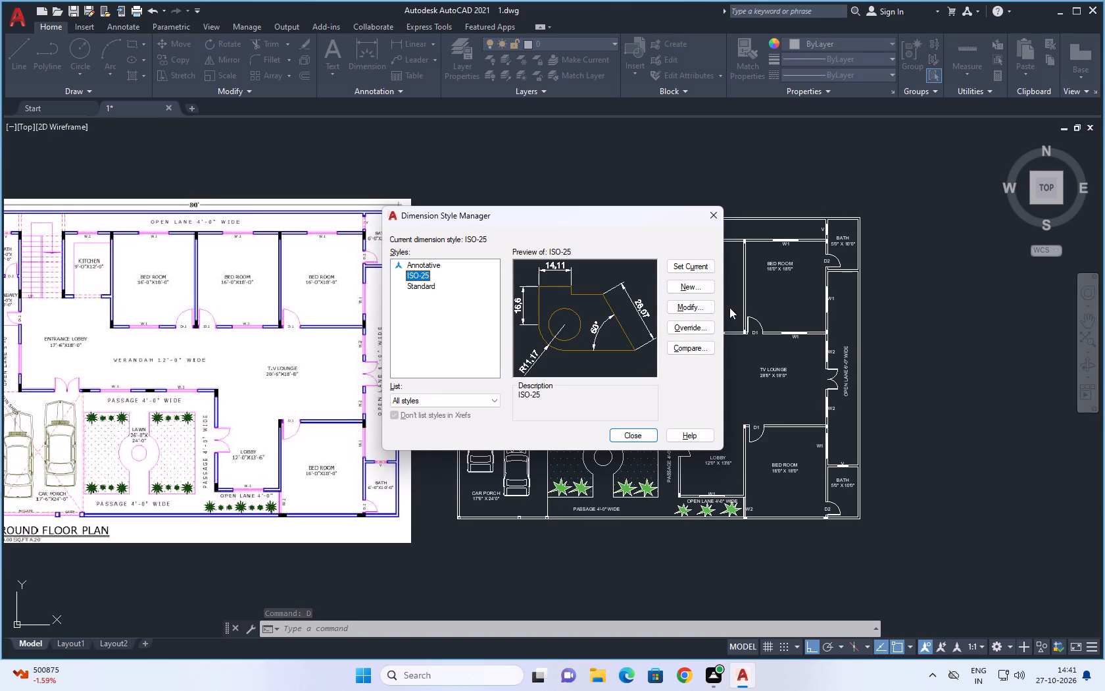
{"action": "left_click", "coordinate": [682, 301]}
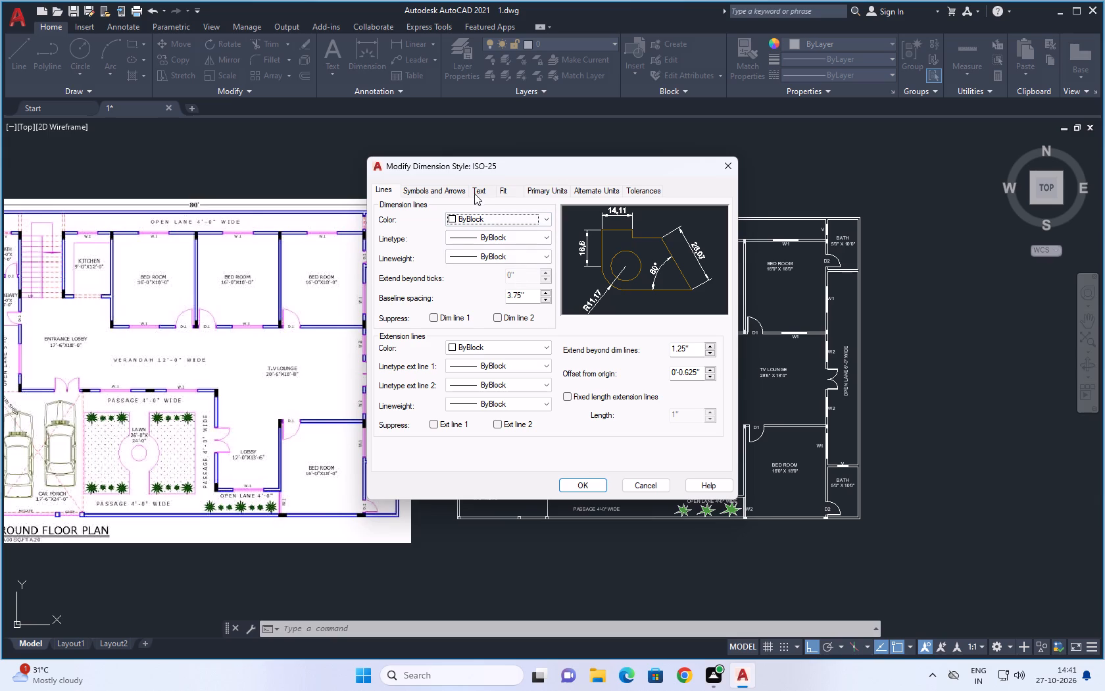
{"action": "left_click", "coordinate": [474, 192]}
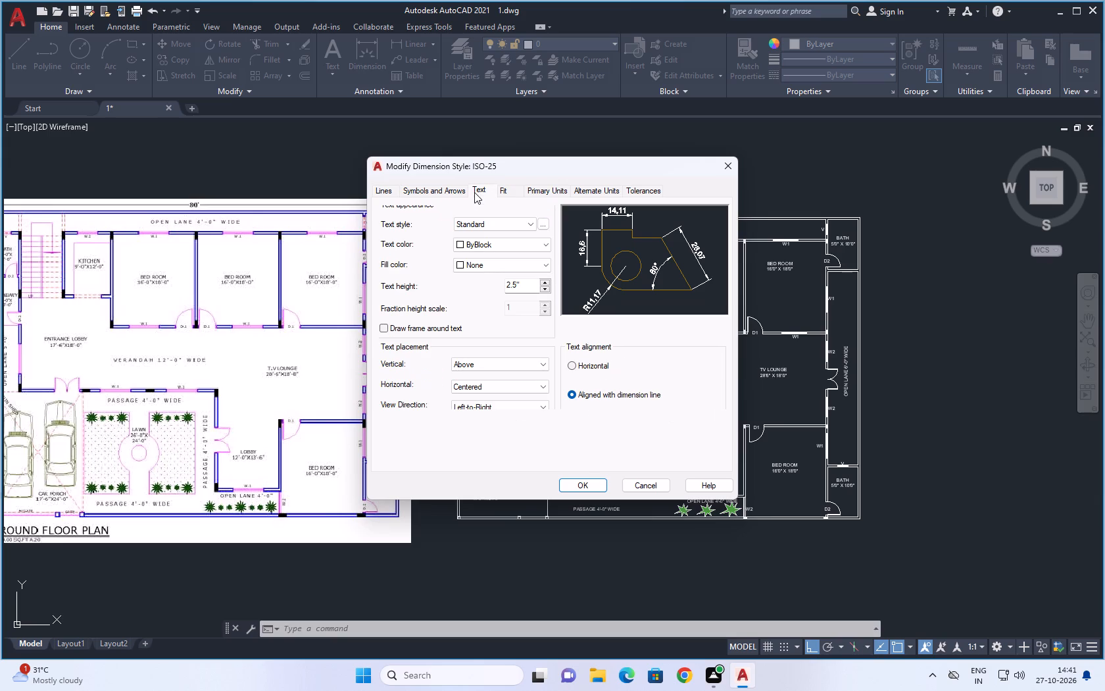
{"action": "left_click", "coordinate": [525, 288]}
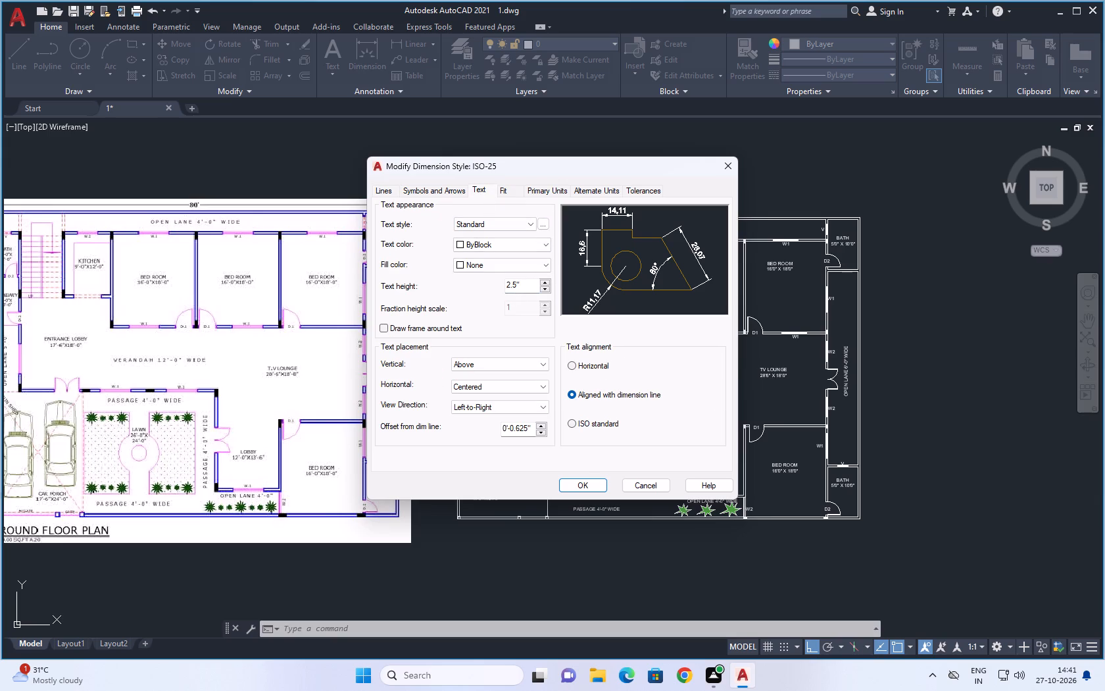
{"action": "key", "text": "BackSpace"}
{"action": "key", "text": "BackSpace"}
{"action": "key", "text": "BackSpace"}
{"action": "key", "text": "BackSpace"}
{"action": "key", "text": "BackSpace"}
{"action": "key", "text": "BackSpace"}
{"action": "key", "text": "BackSpace"}
{"action": "key", "text": "BackSpace"}
{"action": "key", "text": "BackSpace"}
{"action": "key", "text": "BackSpace"}
{"action": "key", "text": "BackSpace"}
{"action": "key", "text": "BackSpace"}
{"action": "key", "text": "BackSpace"}
{"action": "key", "text": "BackSpace"}
{"action": "key", "text": "BackSpace"}
{"action": "key", "text": "BackSpace"}
{"action": "key", "text": "BackSpace"}
{"action": "key", "text": "BackSpace"}
{"action": "key", "text": "BackSpace"}
{"action": "key", "text": "BackSpace"}
{"action": "type", "text": "10"}
{"action": "key", "text": "Return"}
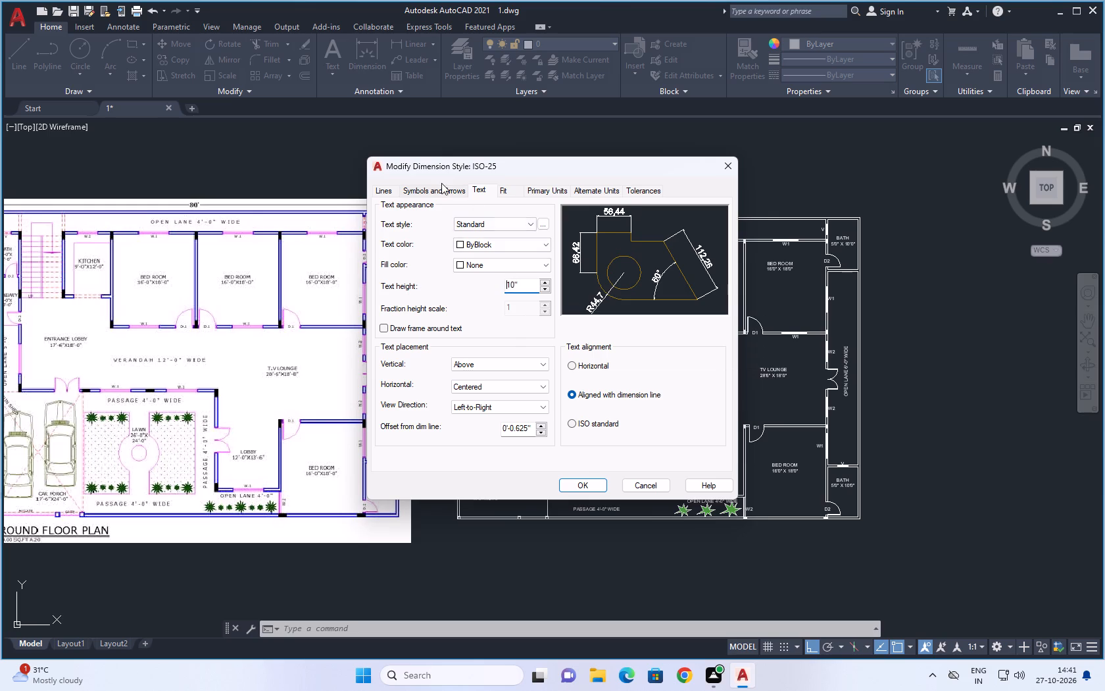
Set the arrow size of the ISO-25 dimension style to 10".
{"action": "left_click", "coordinate": [440, 188]}
{"action": "left_click", "coordinate": [411, 317]}
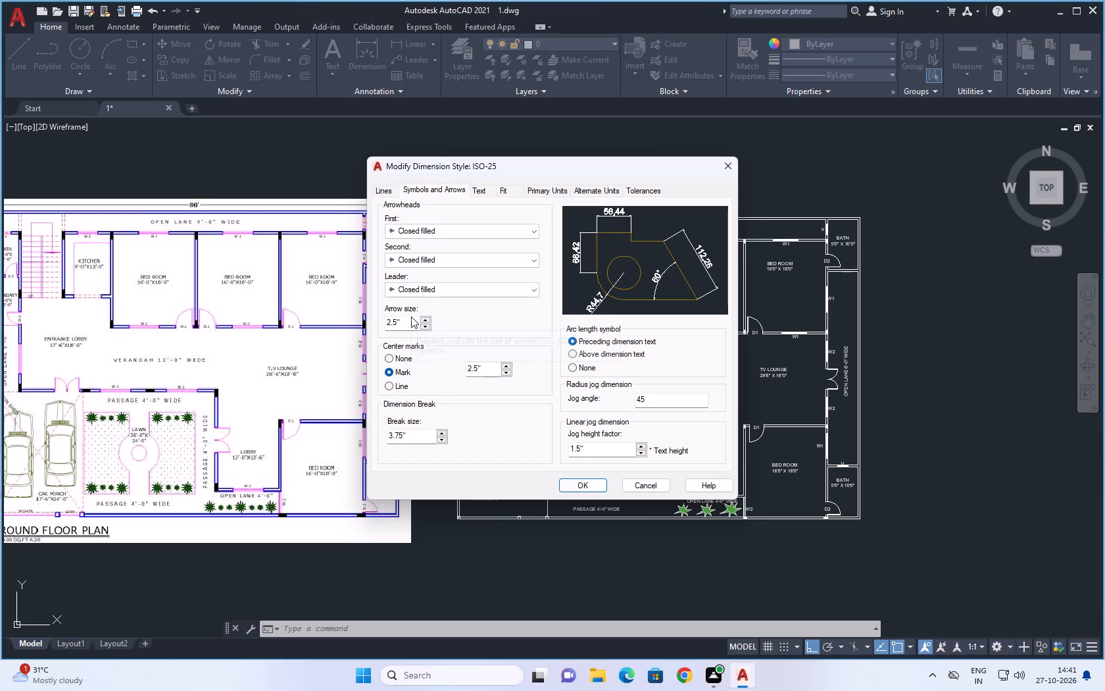
{"action": "left_click", "coordinate": [406, 324]}
{"action": "key", "text": "BackSpace"}
{"action": "key", "text": "BackSpace"}
{"action": "key", "text": "BackSpace"}
{"action": "key", "text": "BackSpace"}
{"action": "key", "text": "BackSpace"}
{"action": "key", "text": "BackSpace"}
{"action": "key", "text": "BackSpace"}
{"action": "key", "text": "BackSpace"}
{"action": "key", "text": "BackSpace"}
{"action": "type", "text": "10"}
{"action": "key", "text": "Return"}
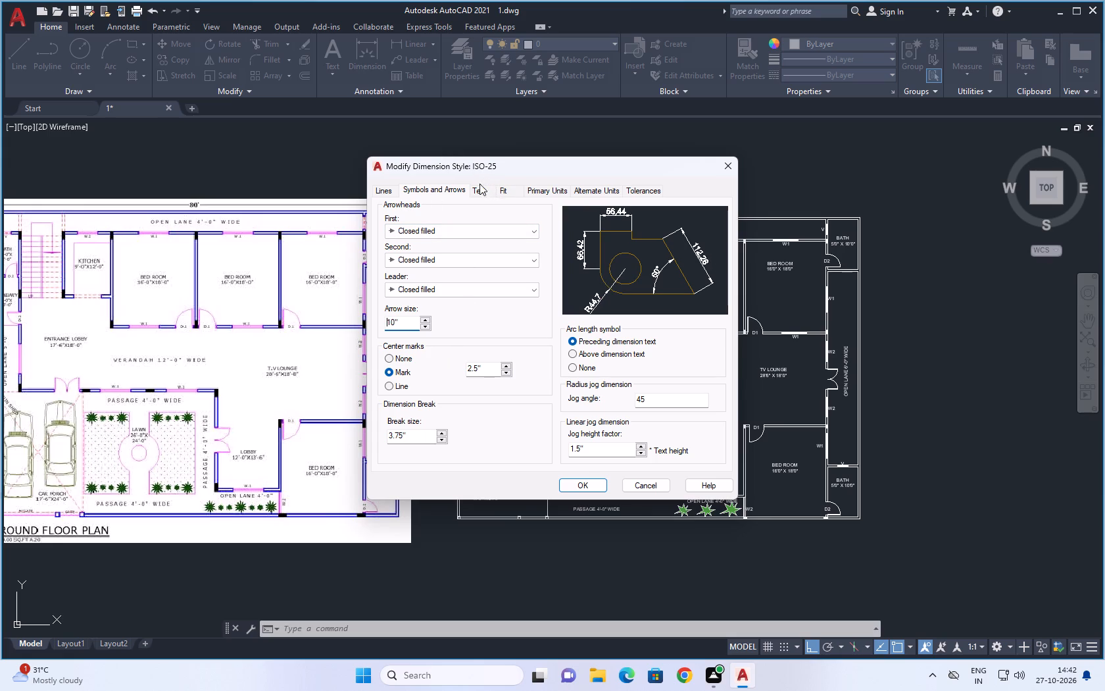
Set the ISO-25 primary units to Engineering with 0'-0" precision, and make the dimension style current.
{"action": "left_click", "coordinate": [549, 190]}
{"action": "left_click", "coordinate": [514, 215]}
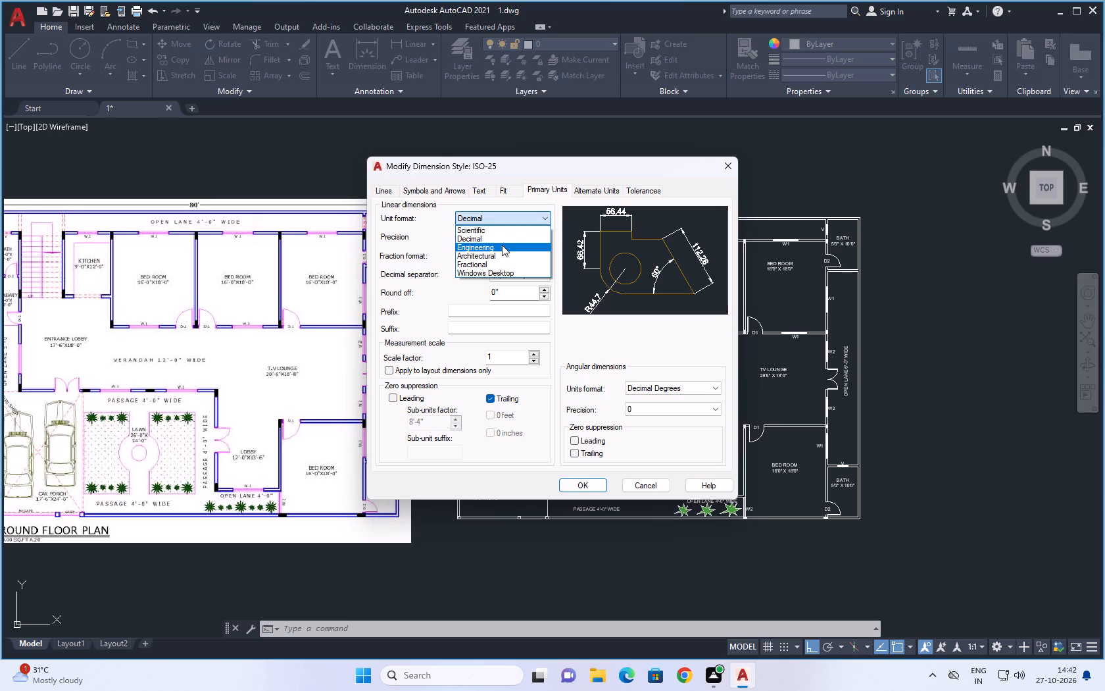
{"action": "left_click", "coordinate": [502, 245]}
{"action": "left_click", "coordinate": [502, 238]}
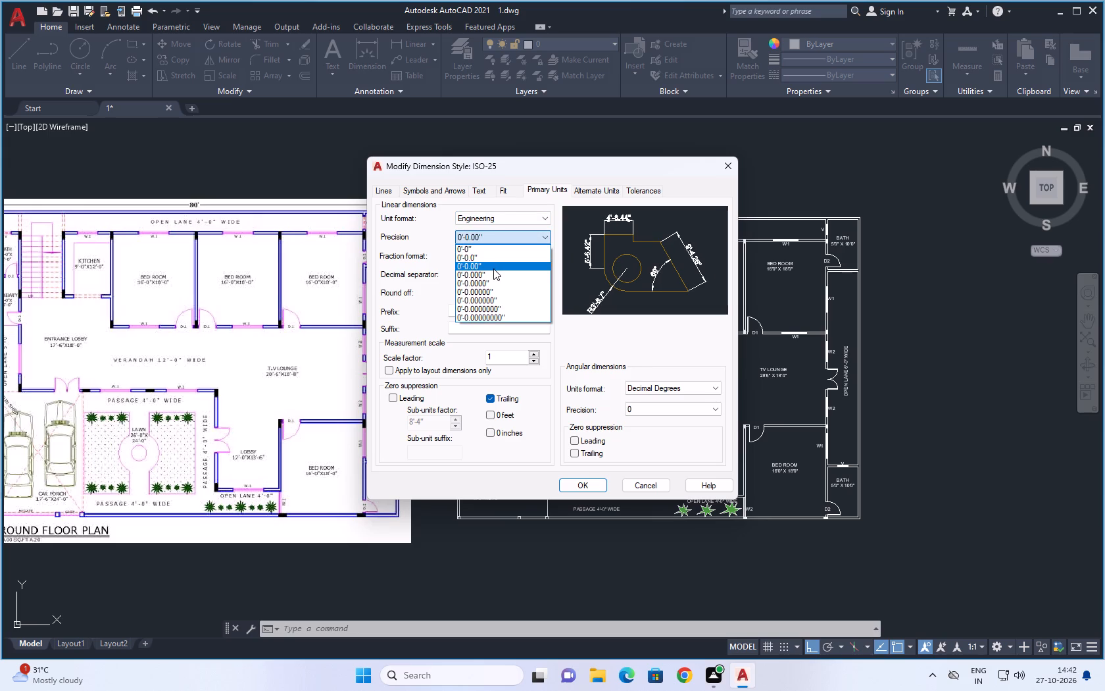
{"action": "left_click", "coordinate": [506, 247]}
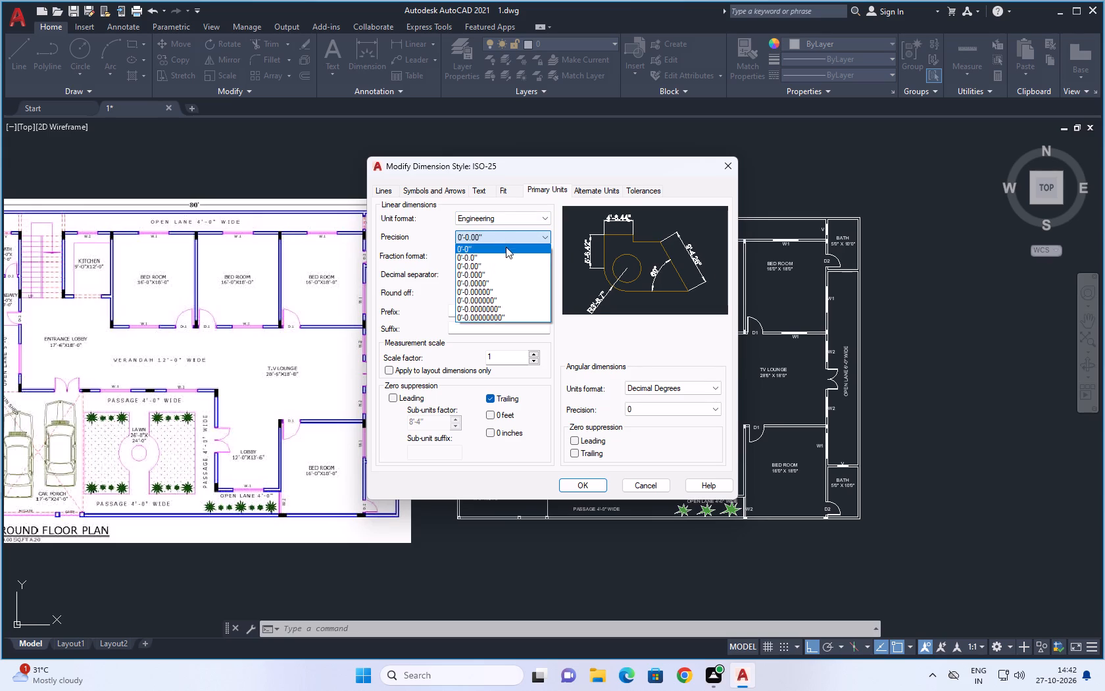
{"action": "left_click", "coordinate": [578, 481]}
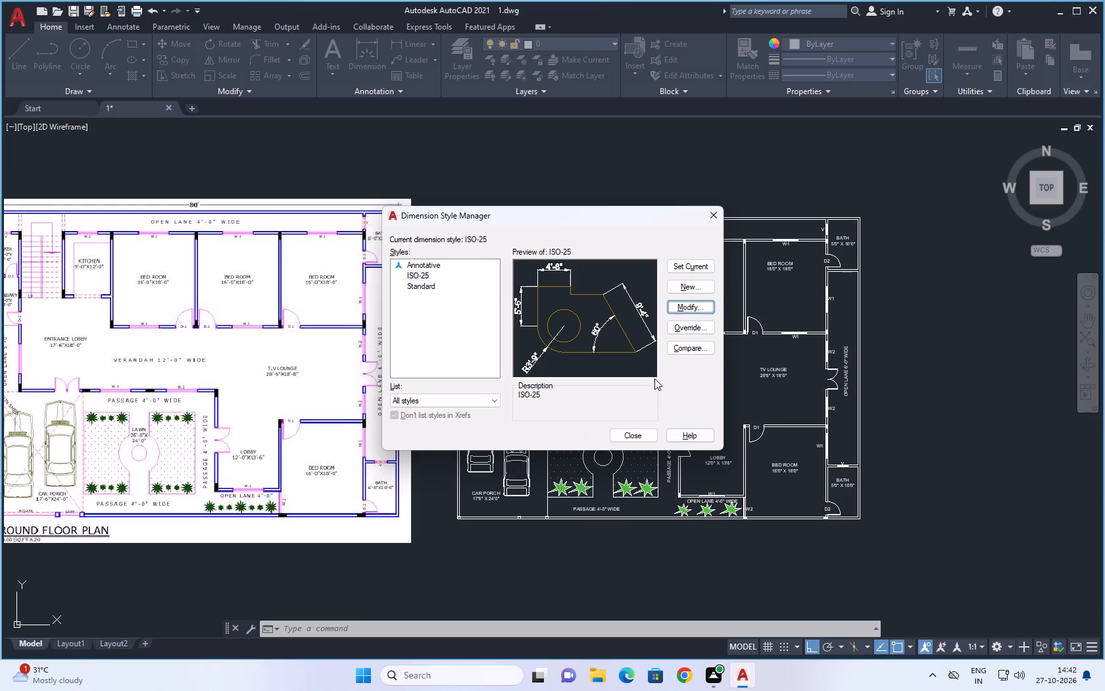
{"action": "left_click", "coordinate": [700, 266]}
{"action": "left_click", "coordinate": [639, 440]}
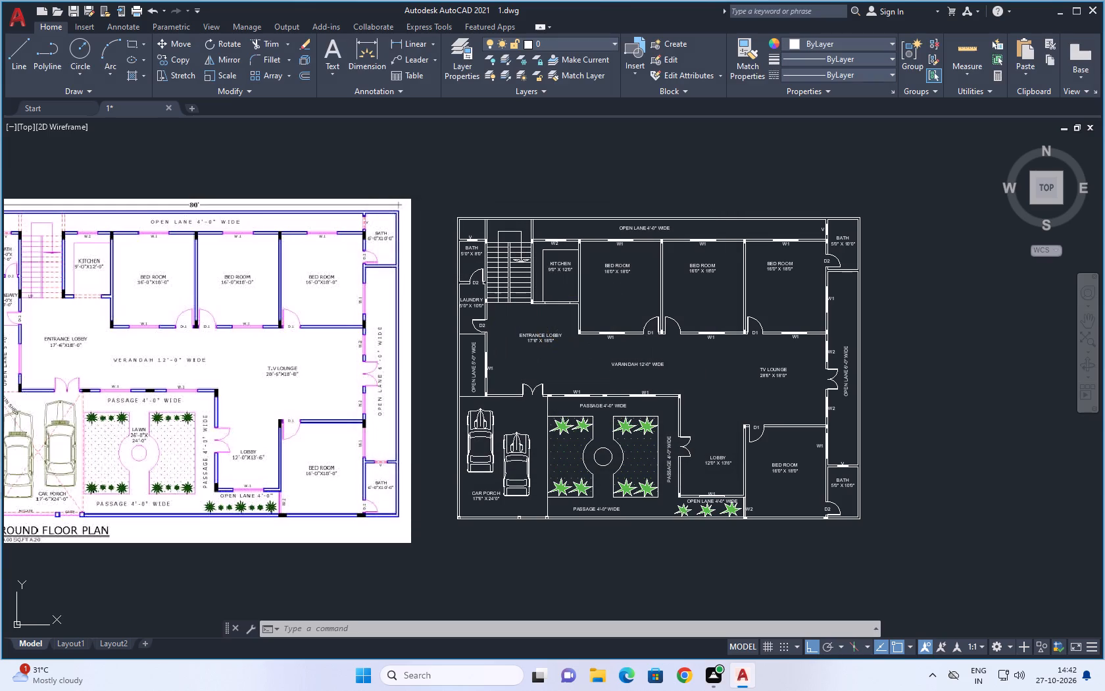
Add a linear dimension for the redrawn plan's overall width between its top outer corners, placed just above the top wall.
{"action": "left_click", "coordinate": [405, 40]}
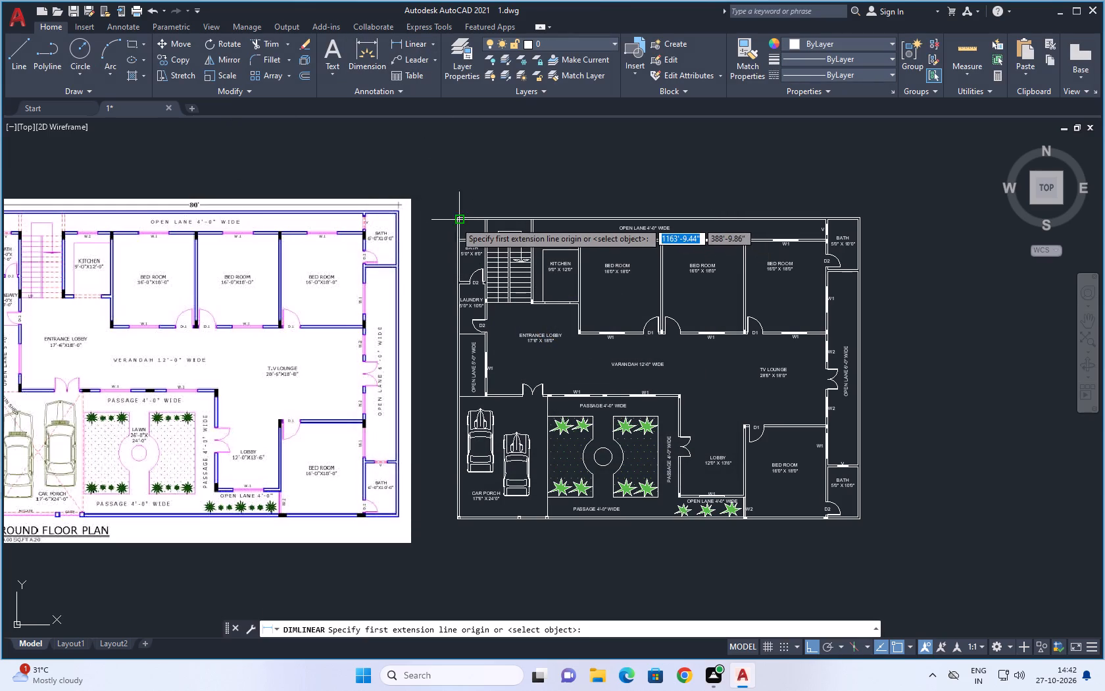
{"action": "scroll", "coordinate": [458, 215], "scroll_direction": "up", "scroll_amount": 4}
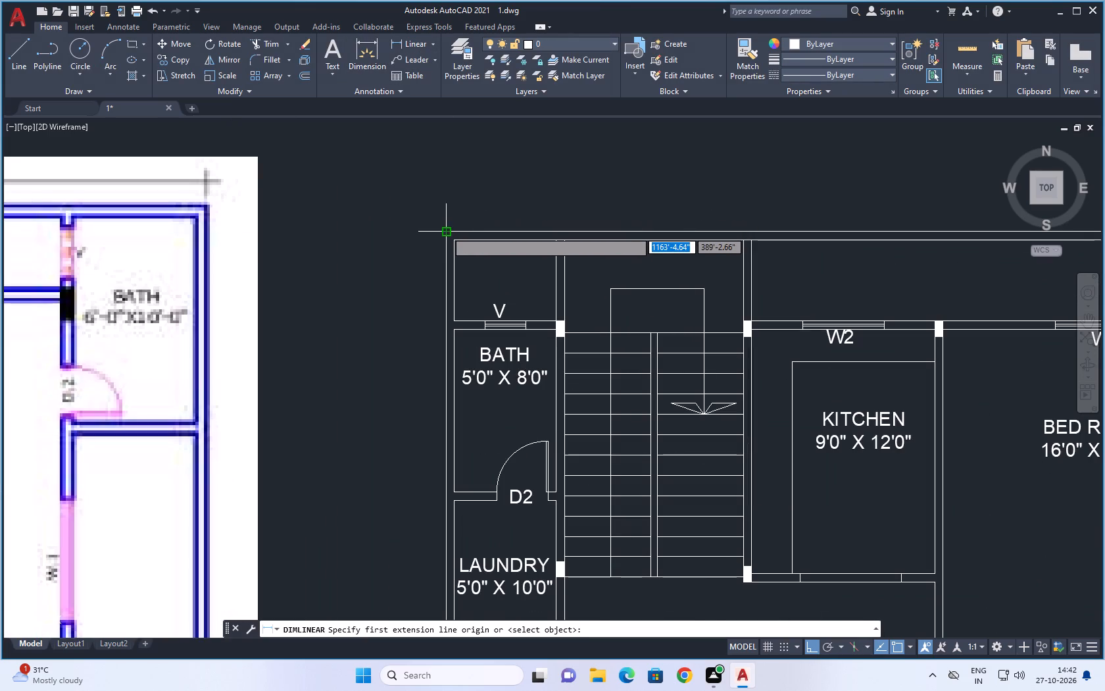
{"action": "left_click", "coordinate": [445, 230]}
{"action": "scroll", "coordinate": [445, 230], "scroll_direction": "down", "scroll_amount": 3}
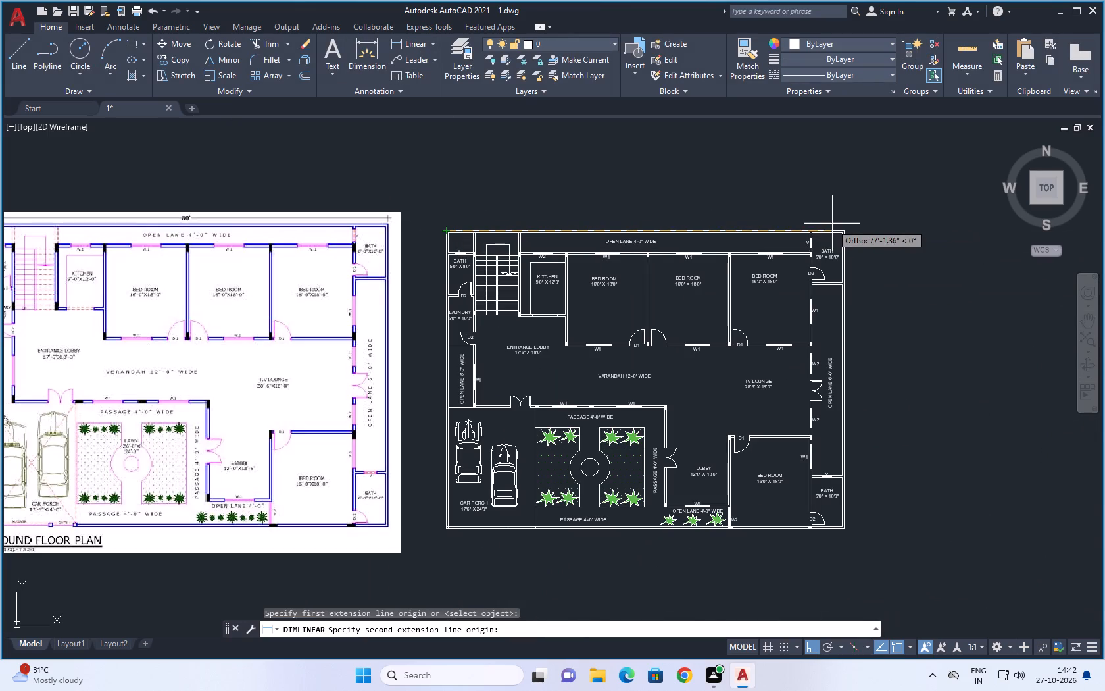
{"action": "scroll", "coordinate": [835, 224], "scroll_direction": "up", "scroll_amount": 4}
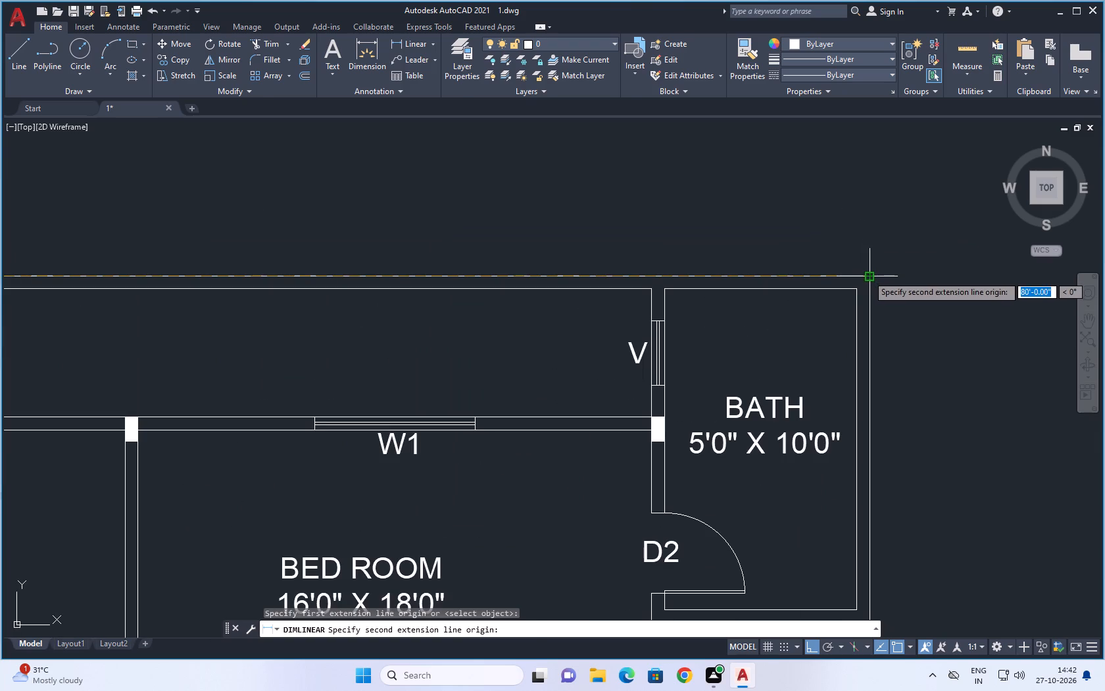
{"action": "left_click", "coordinate": [868, 275]}
{"action": "scroll", "coordinate": [860, 248], "scroll_direction": "down", "scroll_amount": 4}
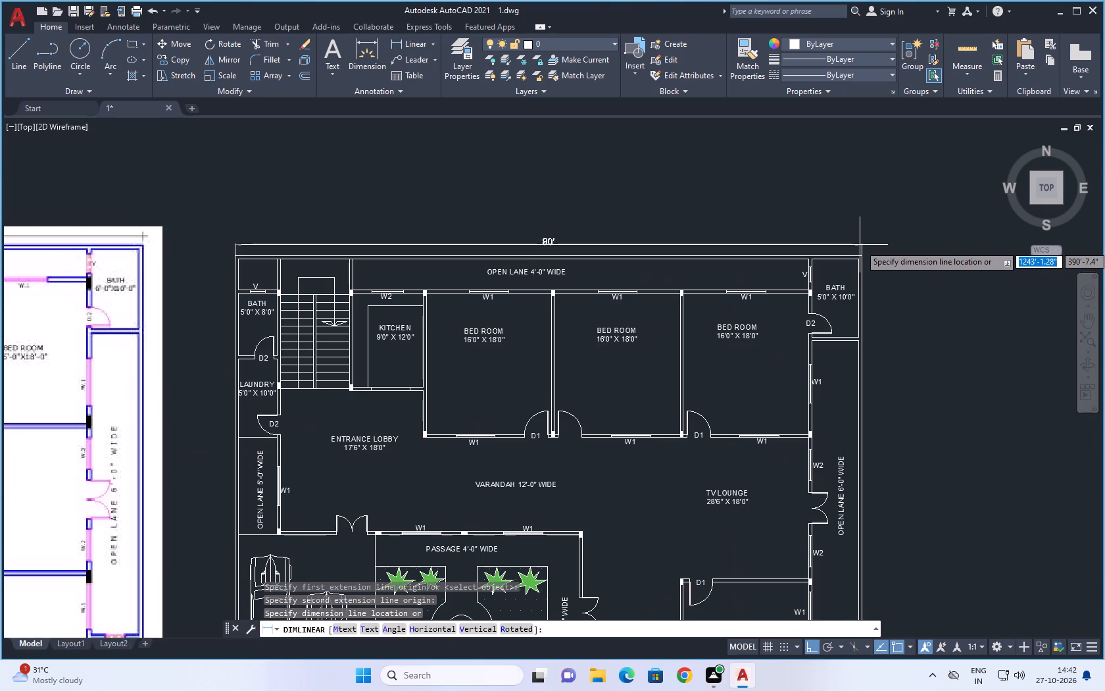
{"action": "left_click", "coordinate": [860, 244]}
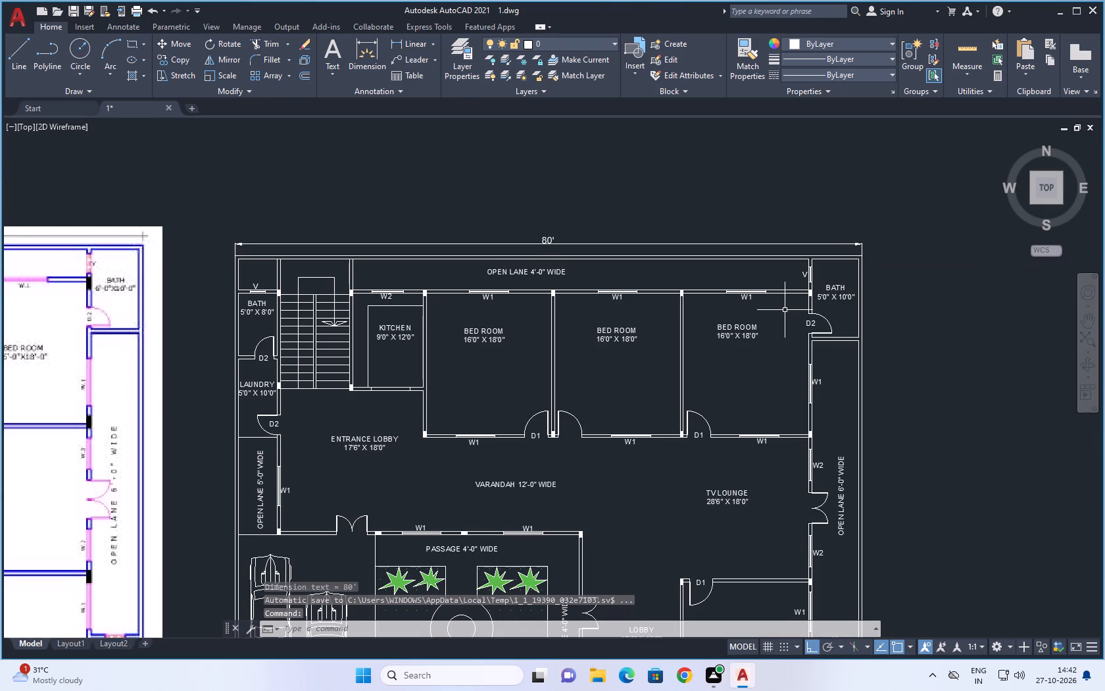
Add a linear dimension for the redrawn plan's overall depth along its right outer wall, placed outside the wall.
{"action": "key", "text": "space"}
{"action": "left_click", "coordinate": [861, 255]}
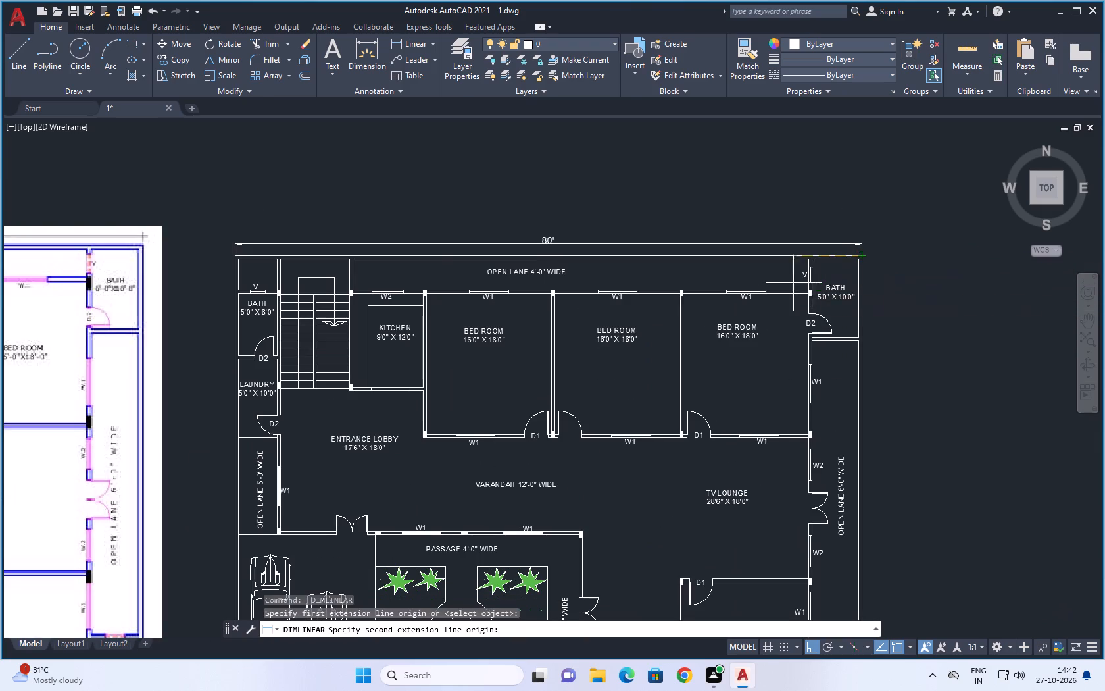
{"action": "scroll", "coordinate": [779, 264], "scroll_direction": "down", "scroll_amount": 4}
{"action": "scroll", "coordinate": [800, 331], "scroll_direction": "up", "scroll_amount": 4}
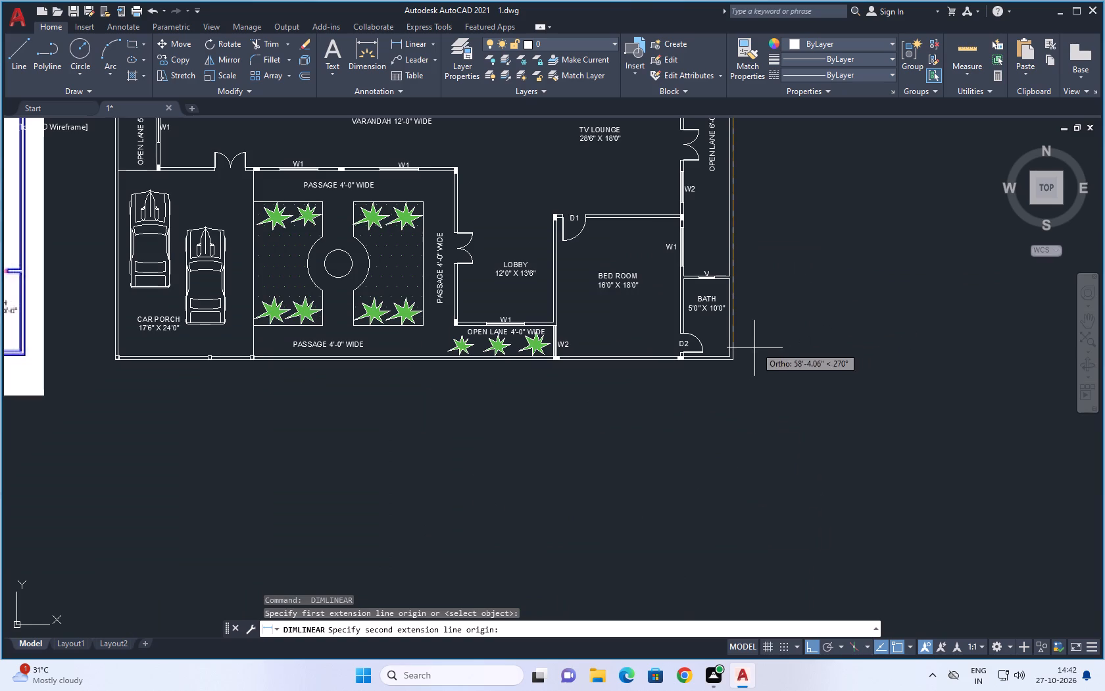
{"action": "left_click", "coordinate": [733, 360]}
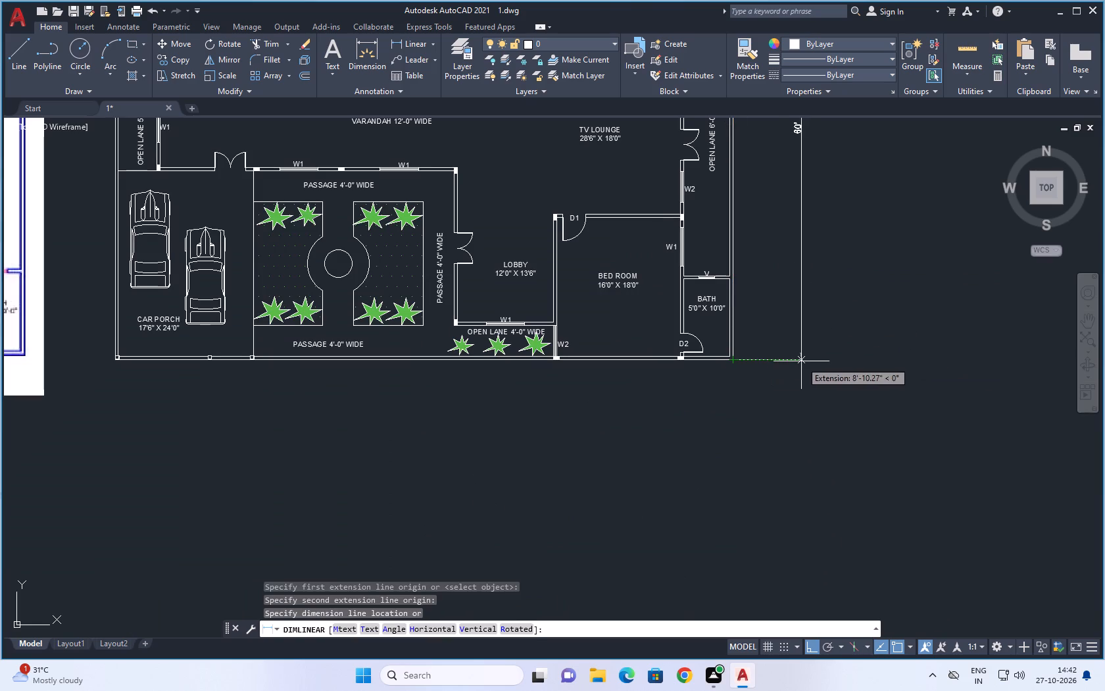
{"action": "scroll", "coordinate": [800, 367], "scroll_direction": "down", "scroll_amount": 2}
{"action": "left_click", "coordinate": [785, 367]}
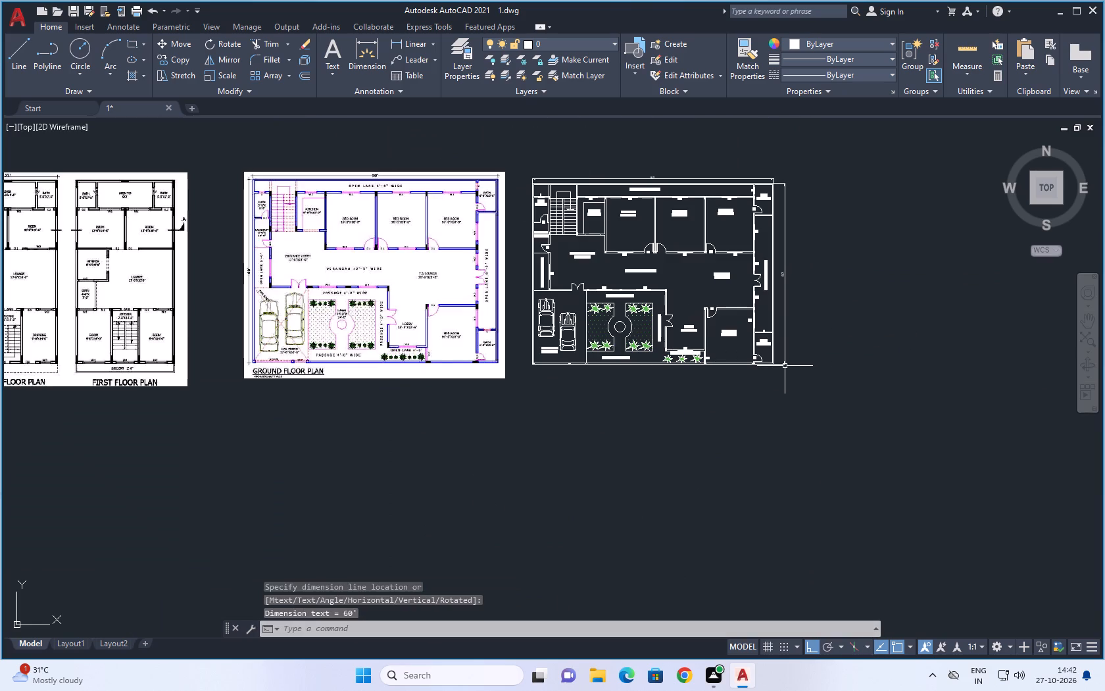
Add multiline text reading "GROUND FLOOR PLAN" just below the redrawn plan's lower-left corner, under the car porch.
{"action": "scroll", "coordinate": [775, 251], "scroll_direction": "up", "scroll_amount": 4}
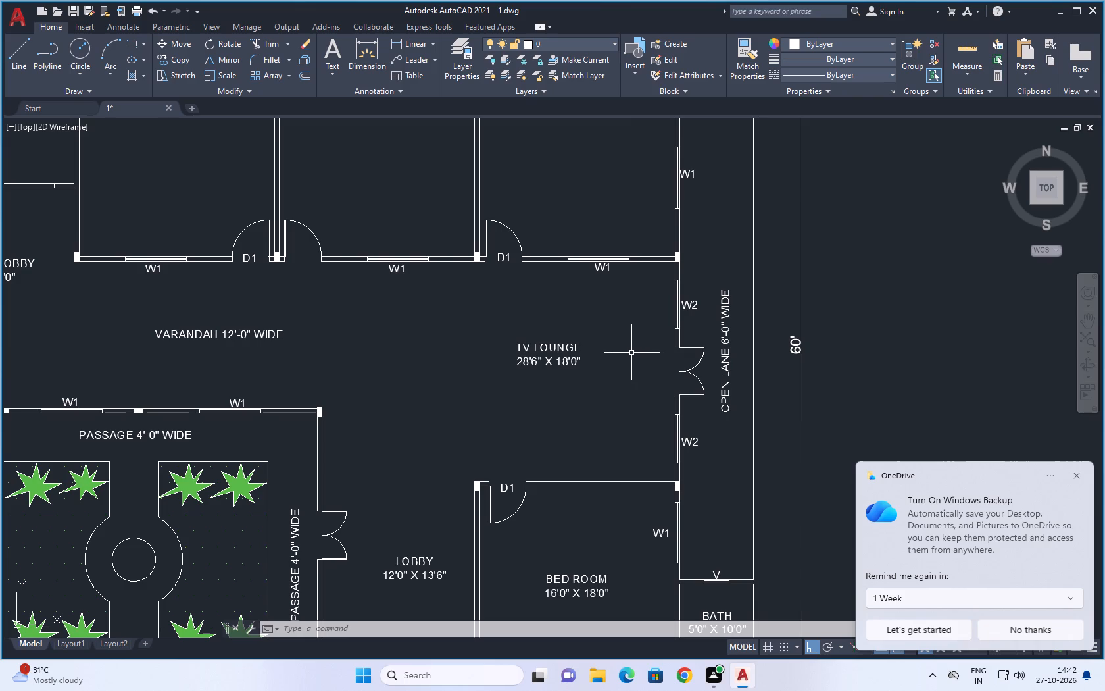
{"action": "scroll", "coordinate": [599, 361], "scroll_direction": "down", "scroll_amount": 2}
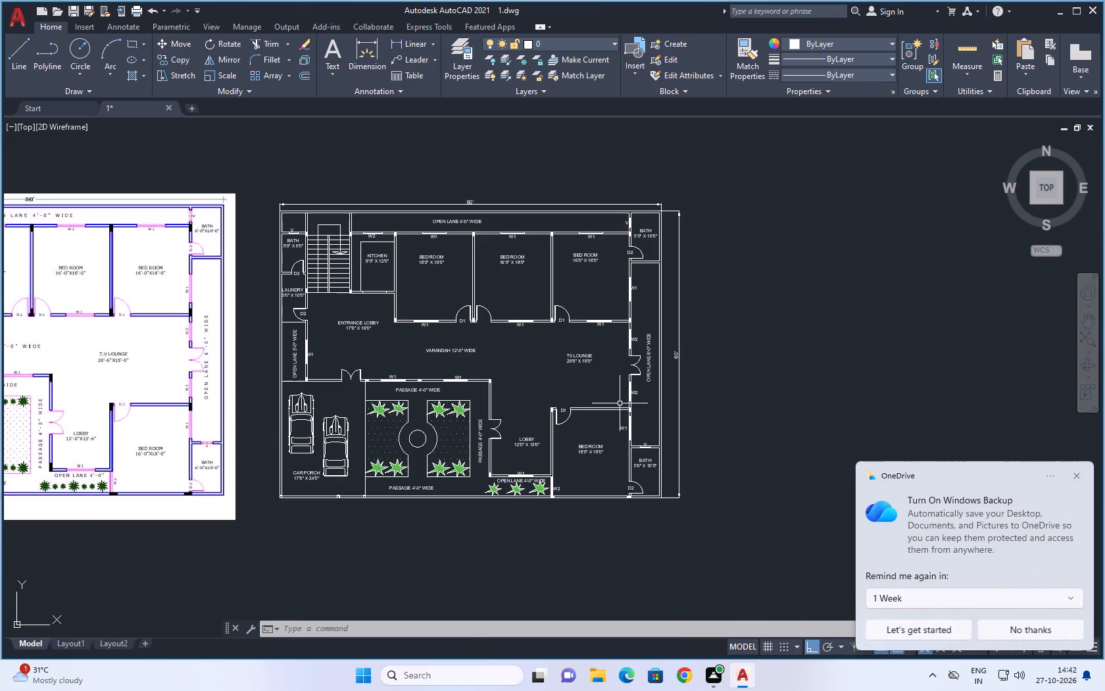
{"action": "key", "text": "Escape"}
{"action": "key", "text": "t"}
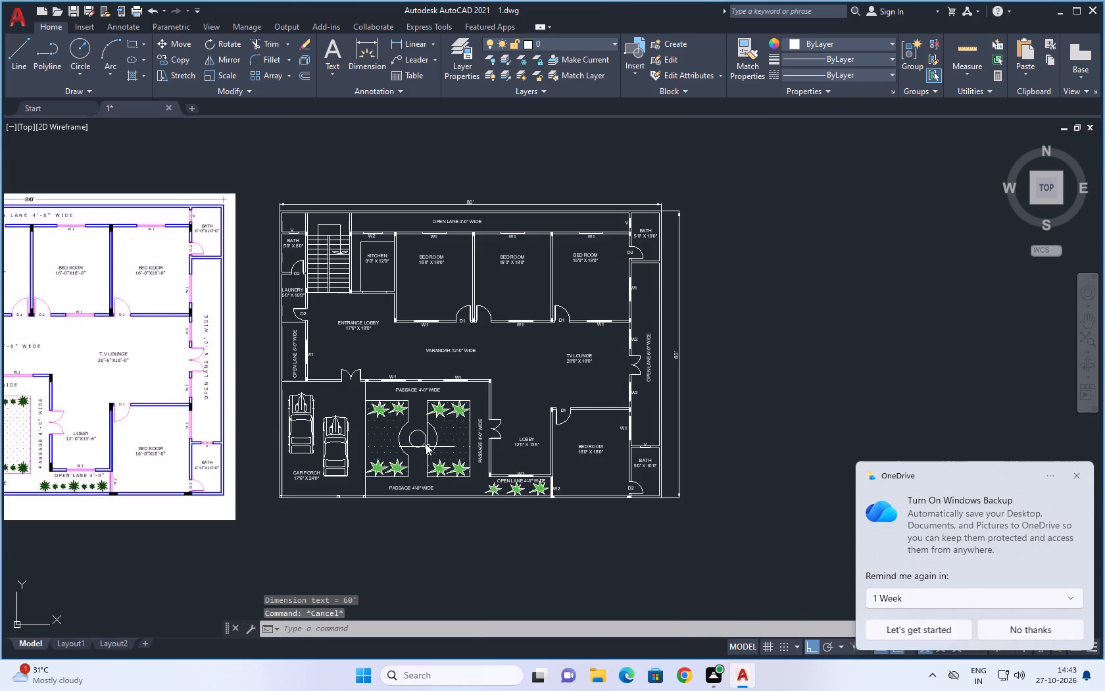
{"action": "key", "text": "space"}
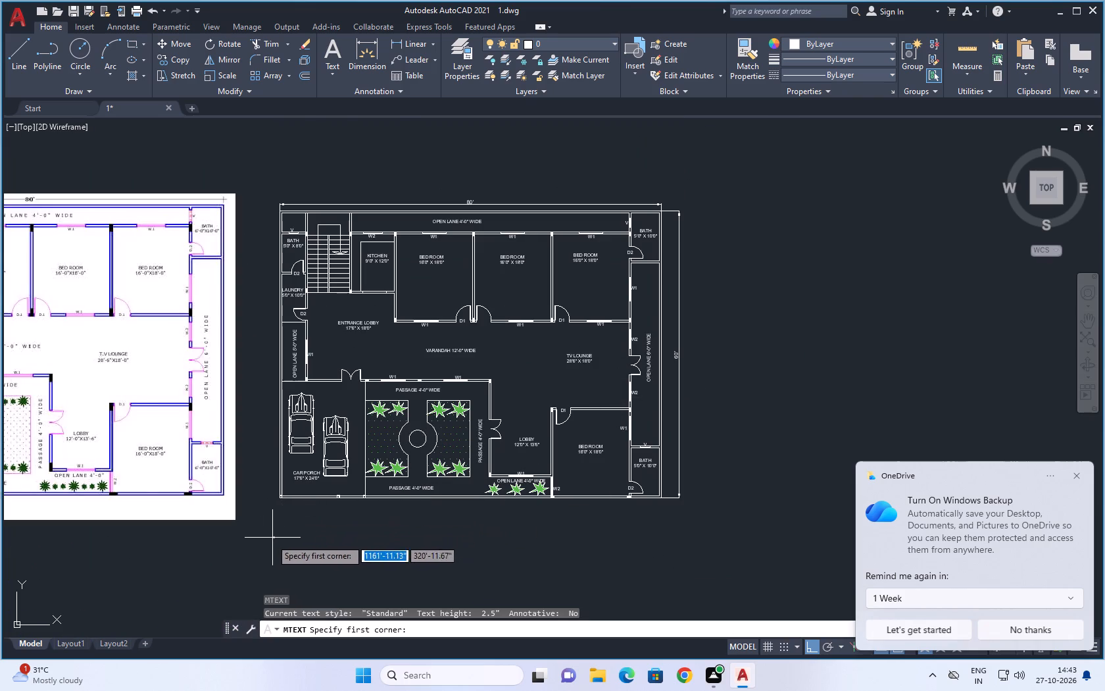
{"action": "scroll", "coordinate": [268, 540], "scroll_direction": "up", "scroll_amount": 1}
{"action": "scroll", "coordinate": [381, 488], "scroll_direction": "down", "scroll_amount": 3}
{"action": "scroll", "coordinate": [218, 522], "scroll_direction": "up", "scroll_amount": 2}
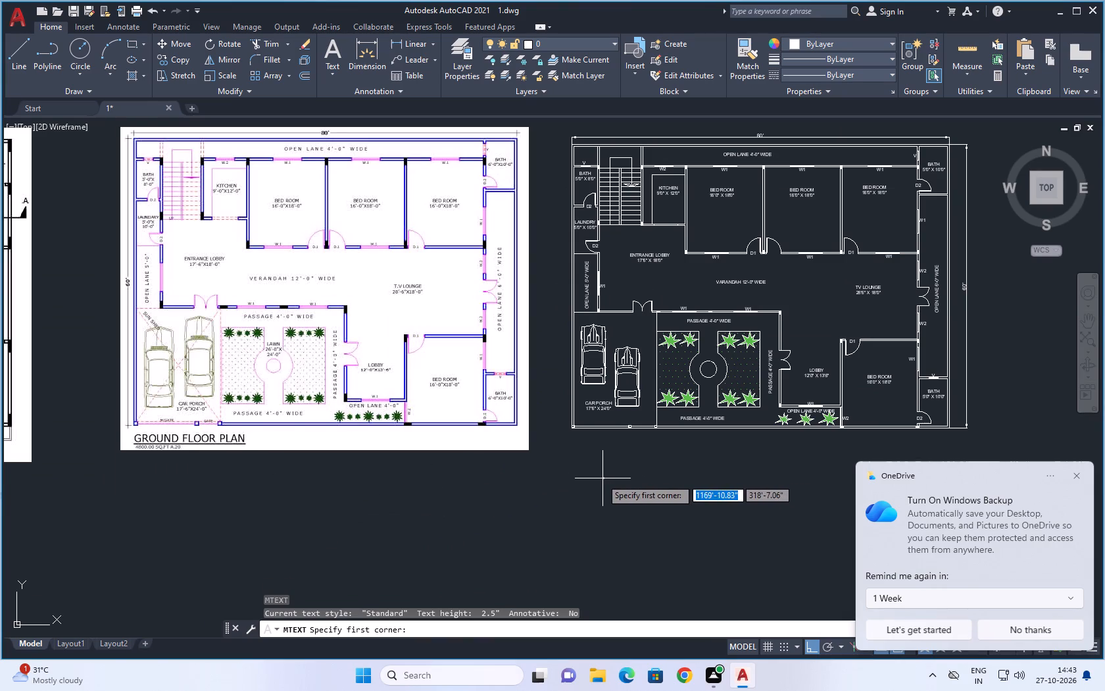
{"action": "scroll", "coordinate": [515, 447], "scroll_direction": "down", "scroll_amount": 1}
{"action": "scroll", "coordinate": [570, 465], "scroll_direction": "up", "scroll_amount": 3}
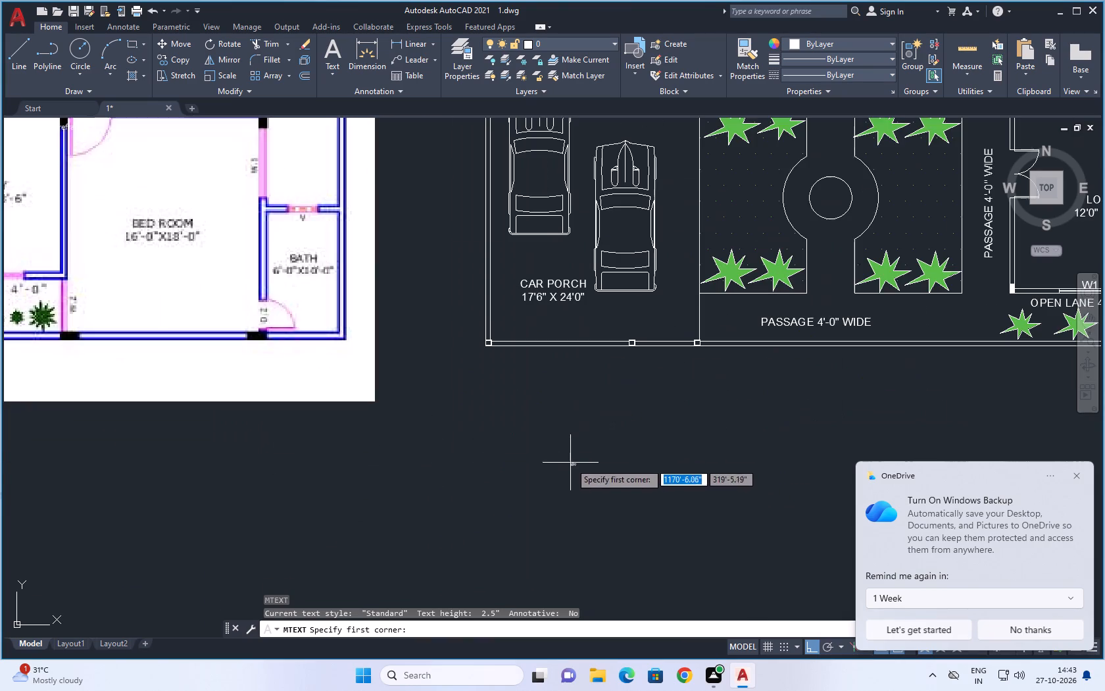
{"action": "left_click", "coordinate": [487, 360]}
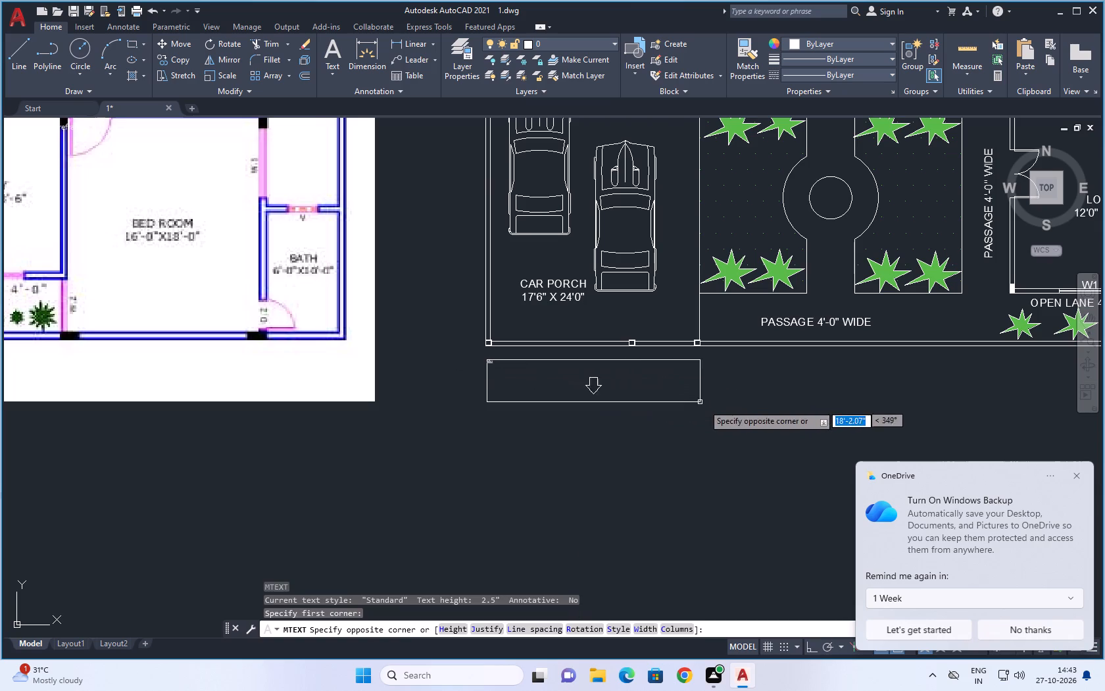
{"action": "left_click", "coordinate": [761, 413]}
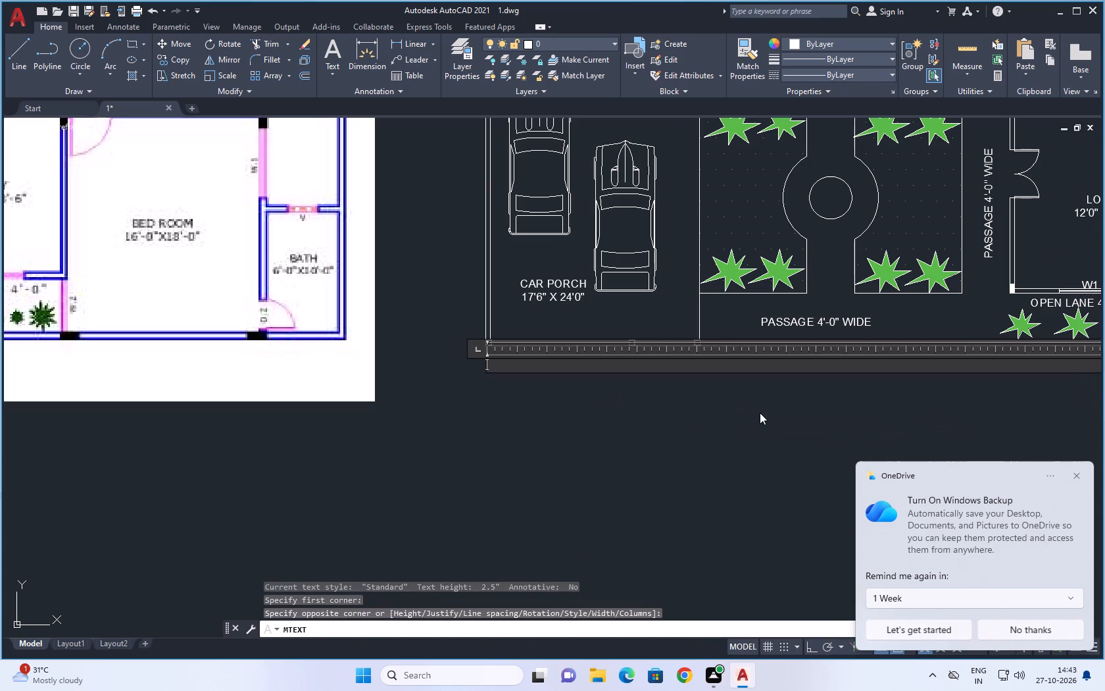
{"action": "key", "text": "g"}
{"action": "type", "text": "roun"}
{"action": "key", "text": "d"}
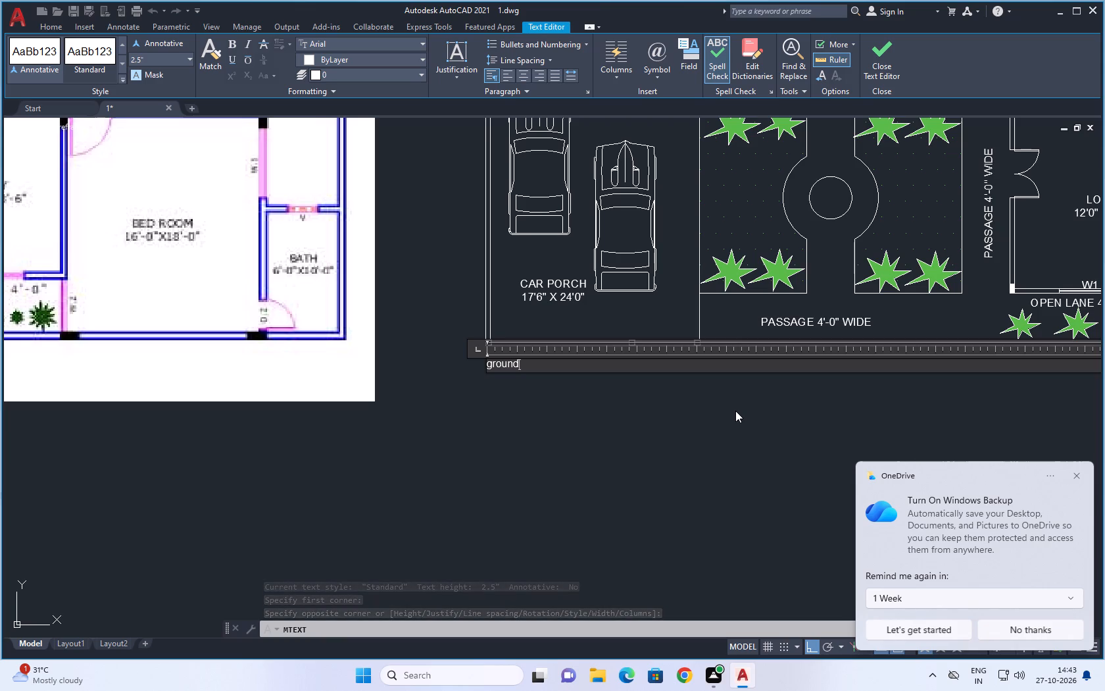
{"action": "key", "text": "BackSpace"}
{"action": "key", "text": "BackSpace"}
{"action": "key", "text": "BackSpace"}
{"action": "key", "text": "BackSpace"}
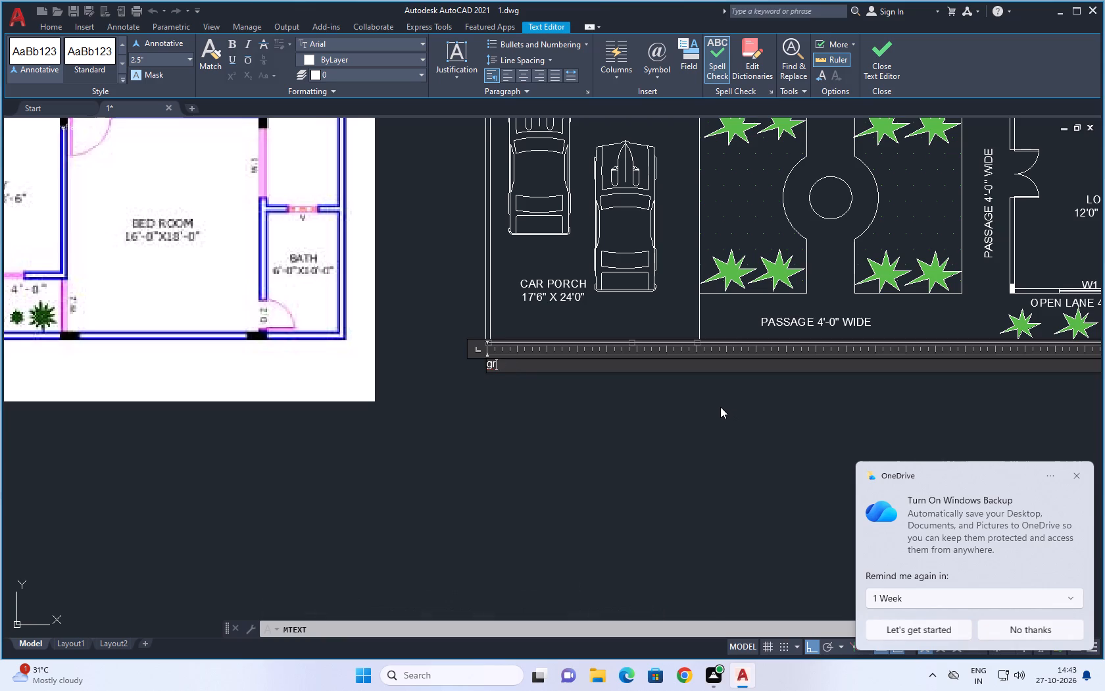
{"action": "key", "text": "BackSpace"}
{"action": "key", "text": "BackSpace"}
{"action": "type", "text": "GROUN"}
{"action": "type", "text": "D FLOOR"}
{"action": "key", "text": "space"}
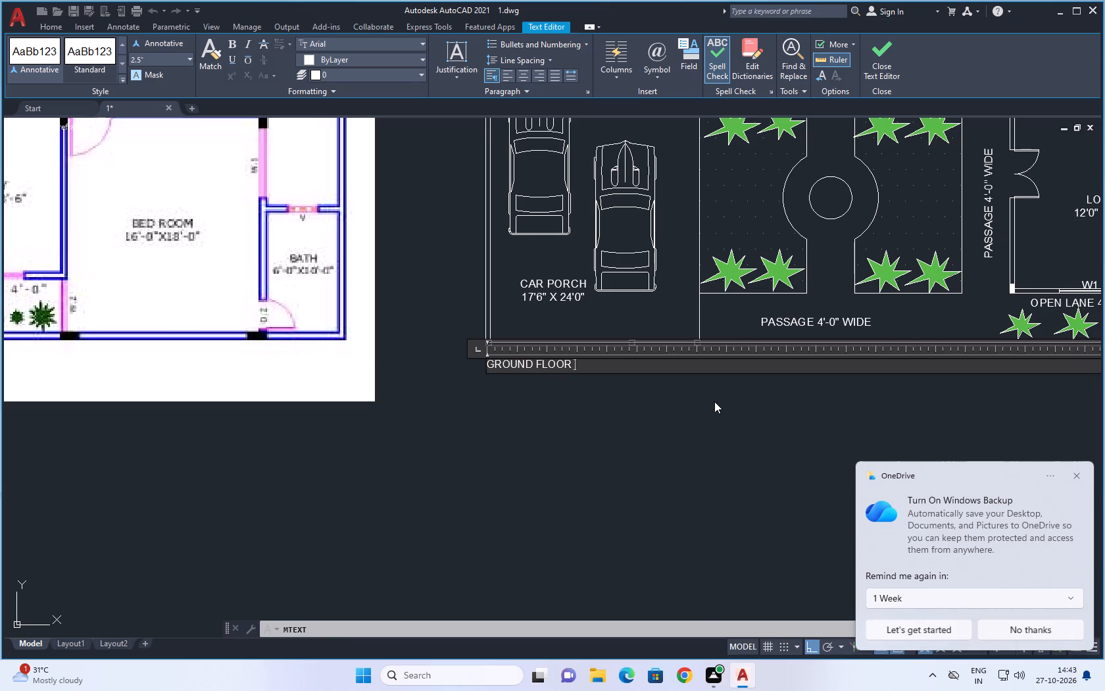
{"action": "type", "text": "PLAN"}
Set the height of the whole GROUND FLOOR PLAN title to 15" and finish the text.
{"action": "left_click_drag", "start_coordinate": [614, 364], "coordinate": [437, 360]}
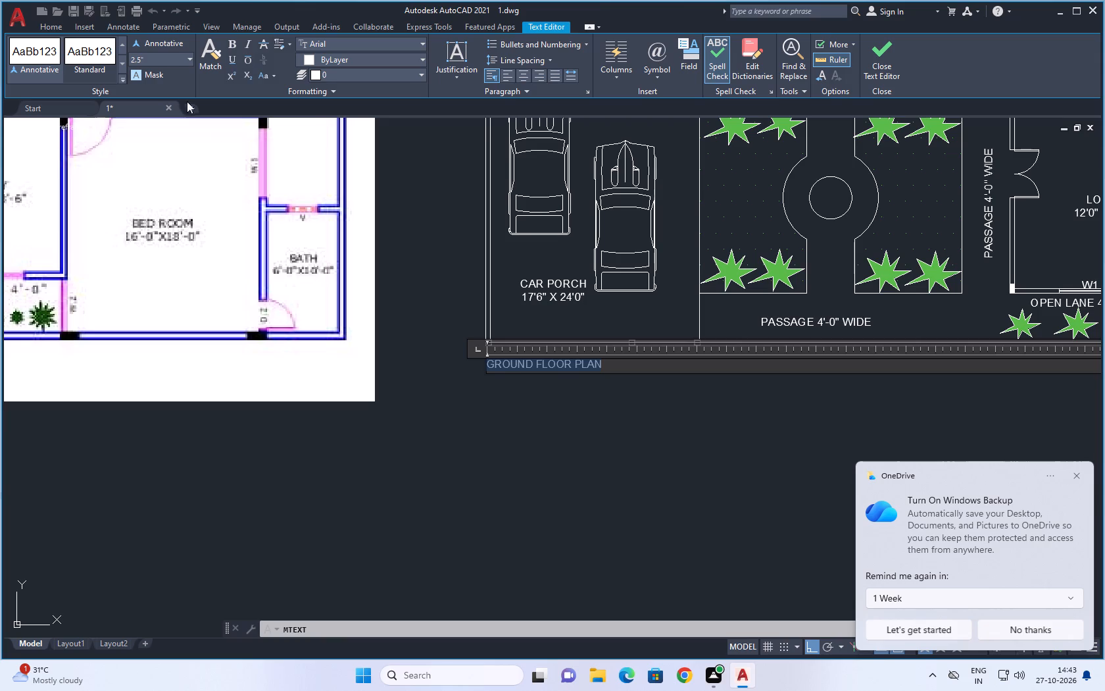
{"action": "left_click", "coordinate": [152, 63]}
{"action": "key", "text": "BackSpace"}
{"action": "type", "text": "15"}
{"action": "key", "text": "Return"}
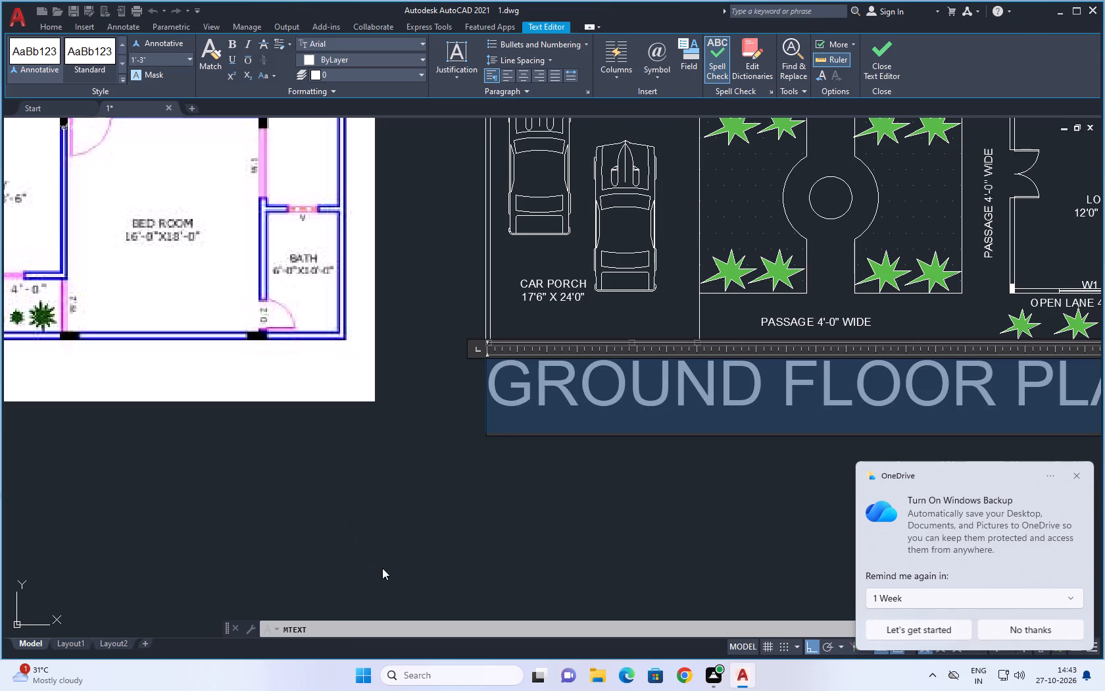
{"action": "left_click", "coordinate": [412, 530]}
{"action": "scroll", "coordinate": [566, 403], "scroll_direction": "down", "scroll_amount": 3}
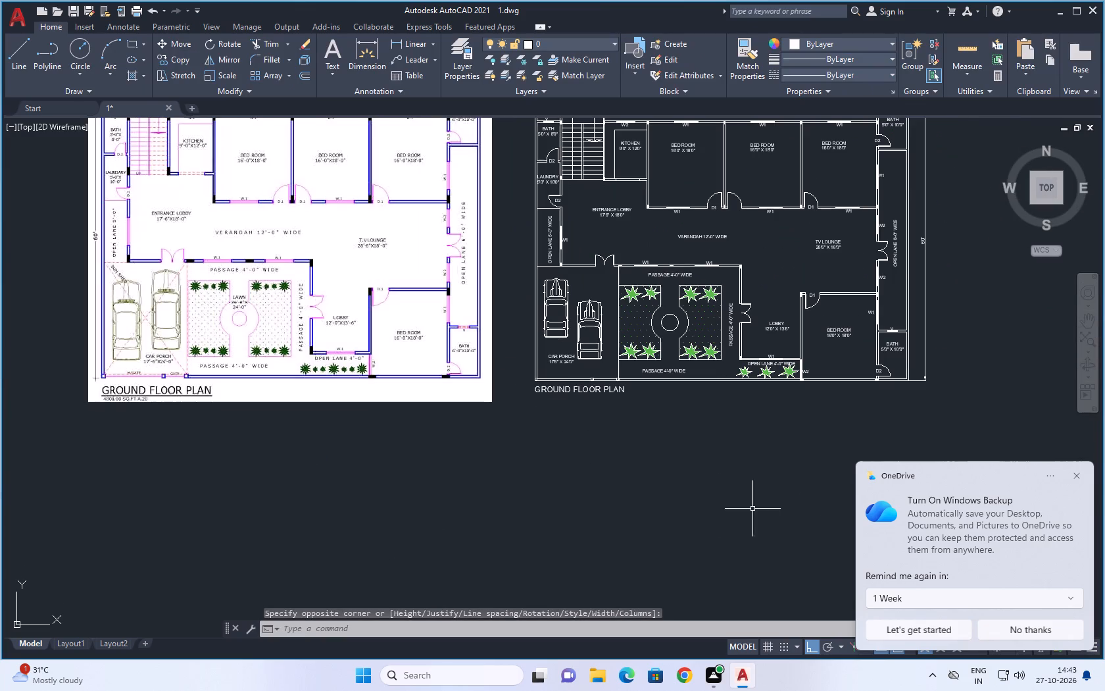
Create a new blank drawing and copy the reference image with the ground and first floor plans into it, lower-left corner at the origin.
{"action": "scroll", "coordinate": [674, 495], "scroll_direction": "down", "scroll_amount": 1}
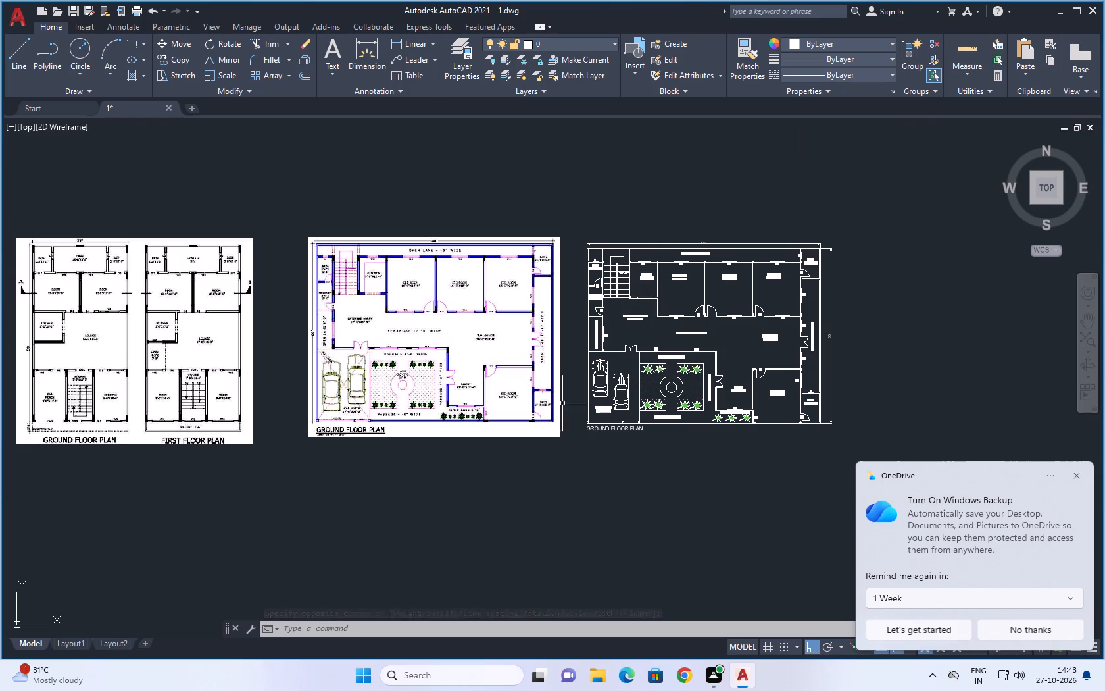
{"action": "scroll", "coordinate": [684, 243], "scroll_direction": "up", "scroll_amount": 2}
{"action": "scroll", "coordinate": [516, 316], "scroll_direction": "down", "scroll_amount": 3}
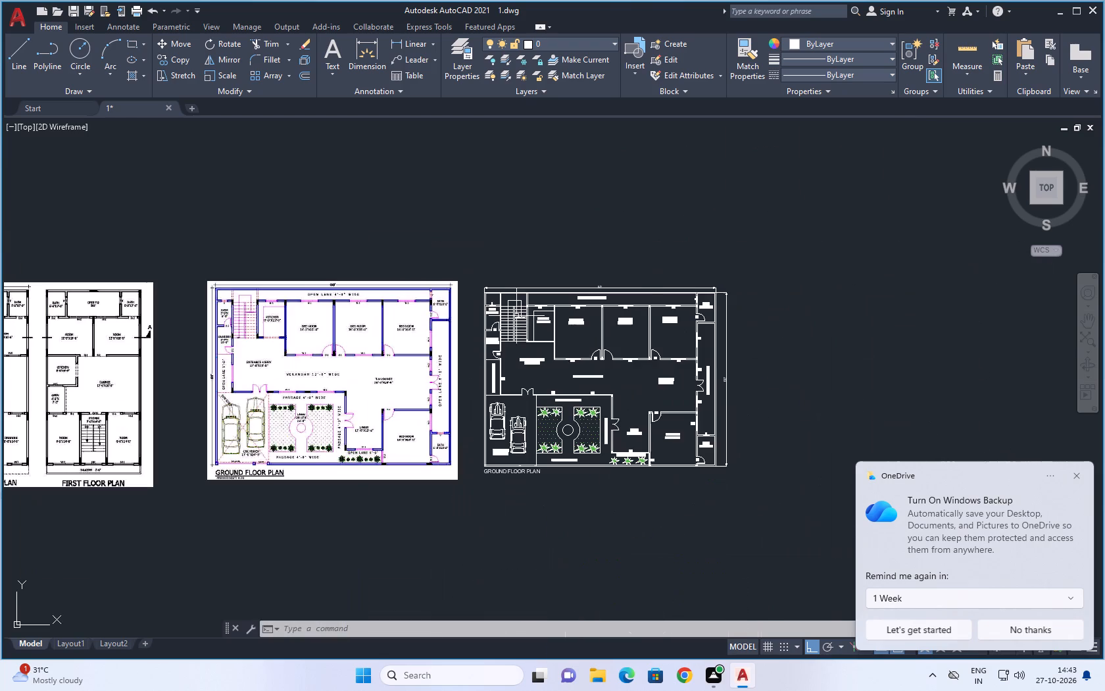
{"action": "left_click", "coordinate": [191, 107]}
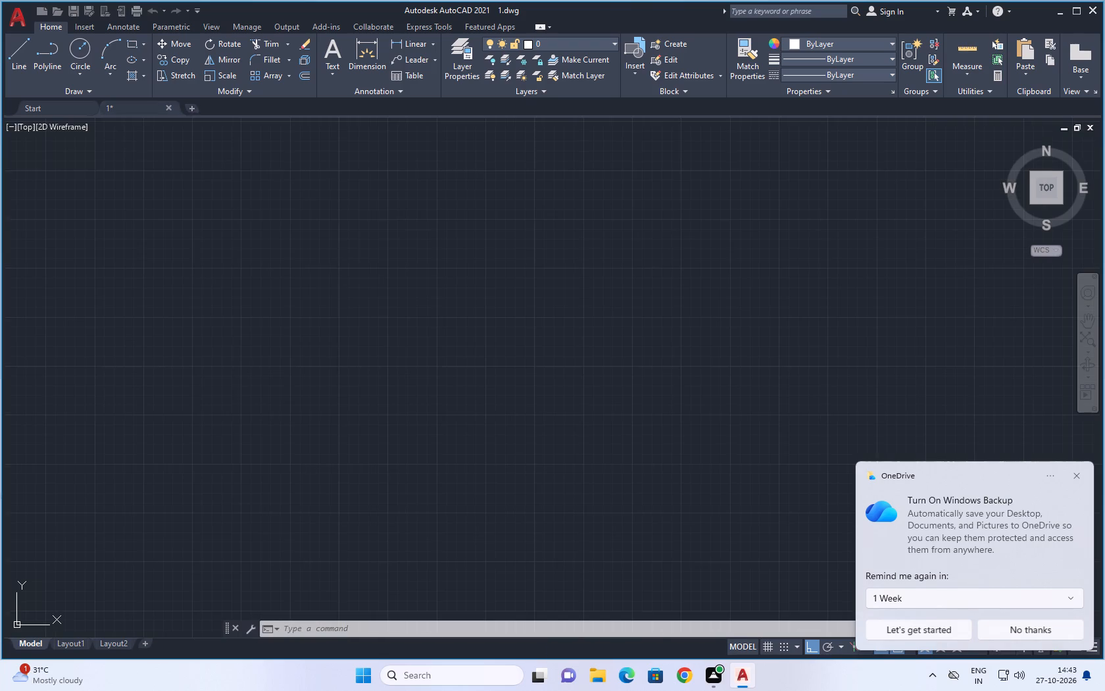
{"action": "left_click", "coordinate": [149, 104]}
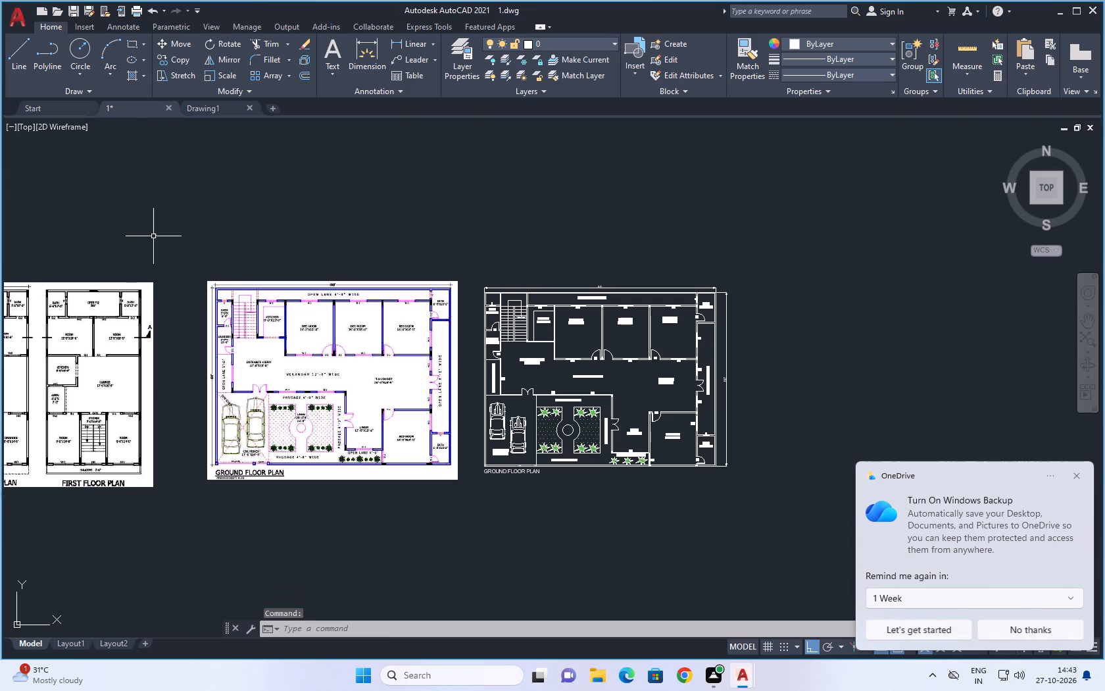
{"action": "left_click", "coordinate": [122, 328]}
{"action": "key", "text": "ctrl+c"}
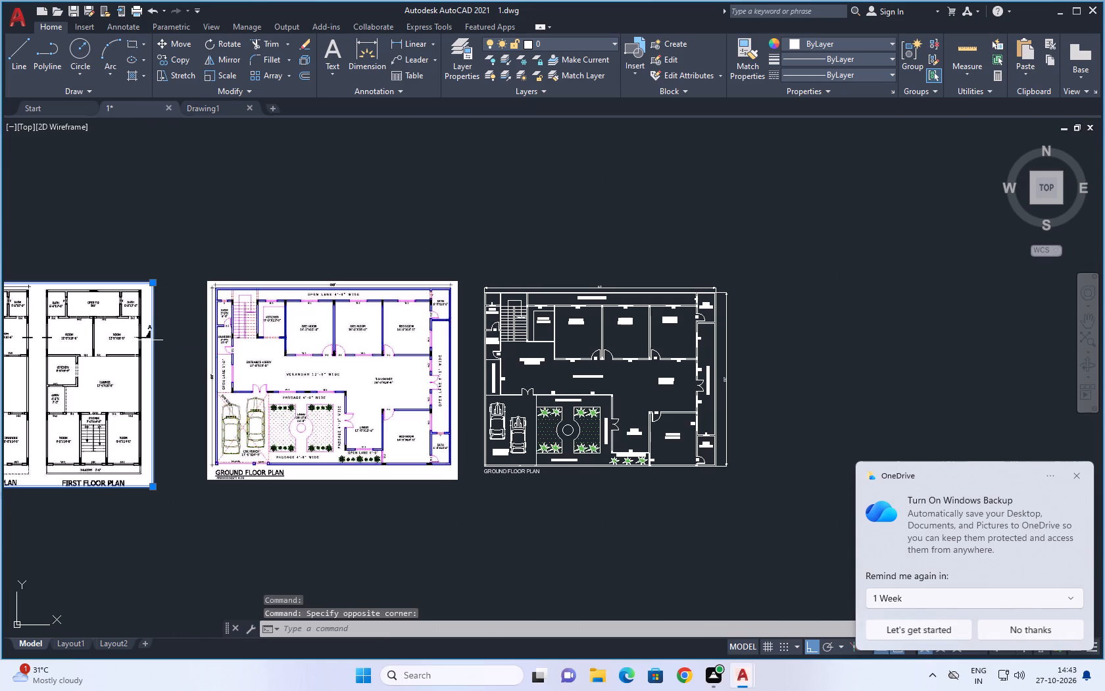
{"action": "left_click", "coordinate": [208, 100]}
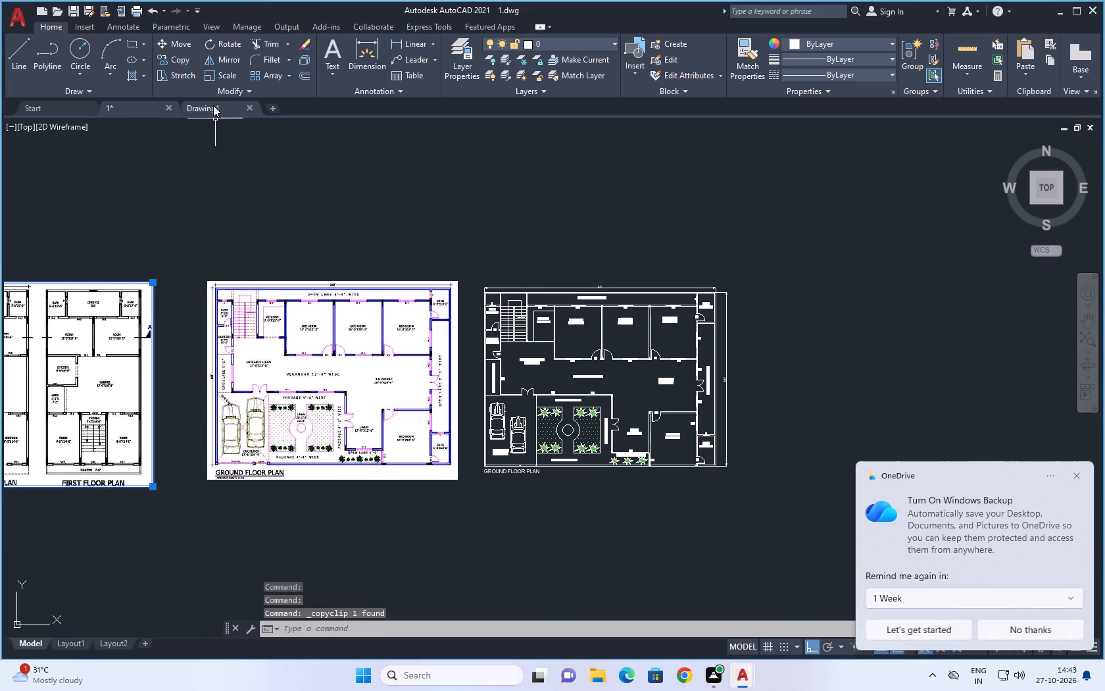
{"action": "left_click", "coordinate": [213, 105]}
{"action": "key", "text": "ctrl+v"}
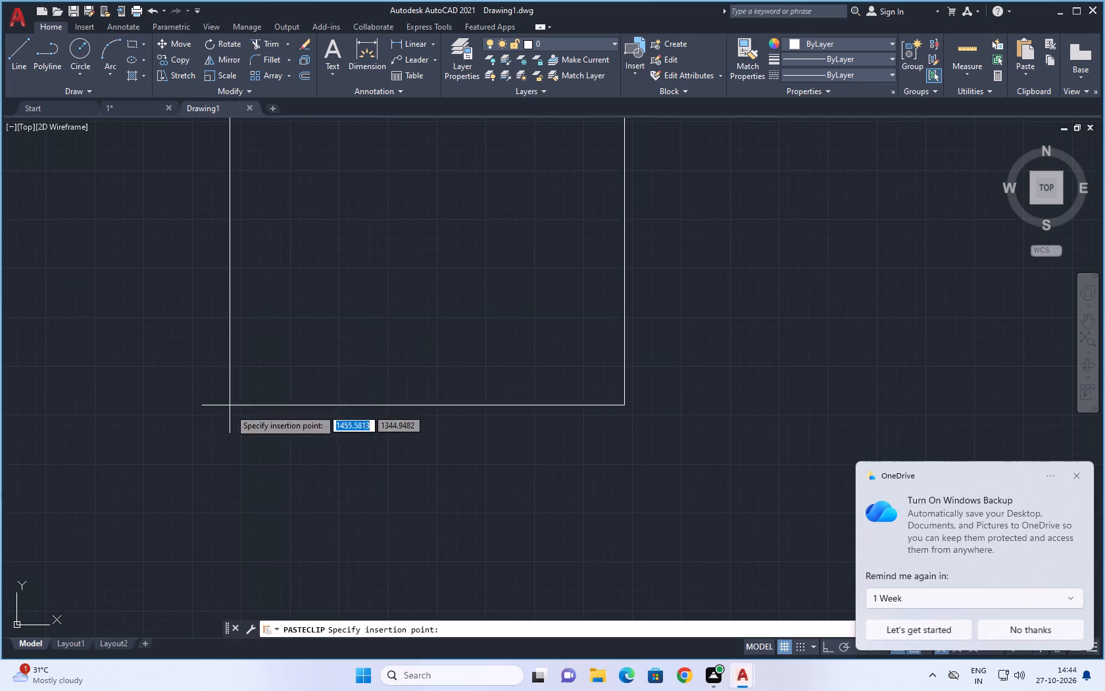
{"action": "scroll", "coordinate": [267, 436], "scroll_direction": "down", "scroll_amount": 5}
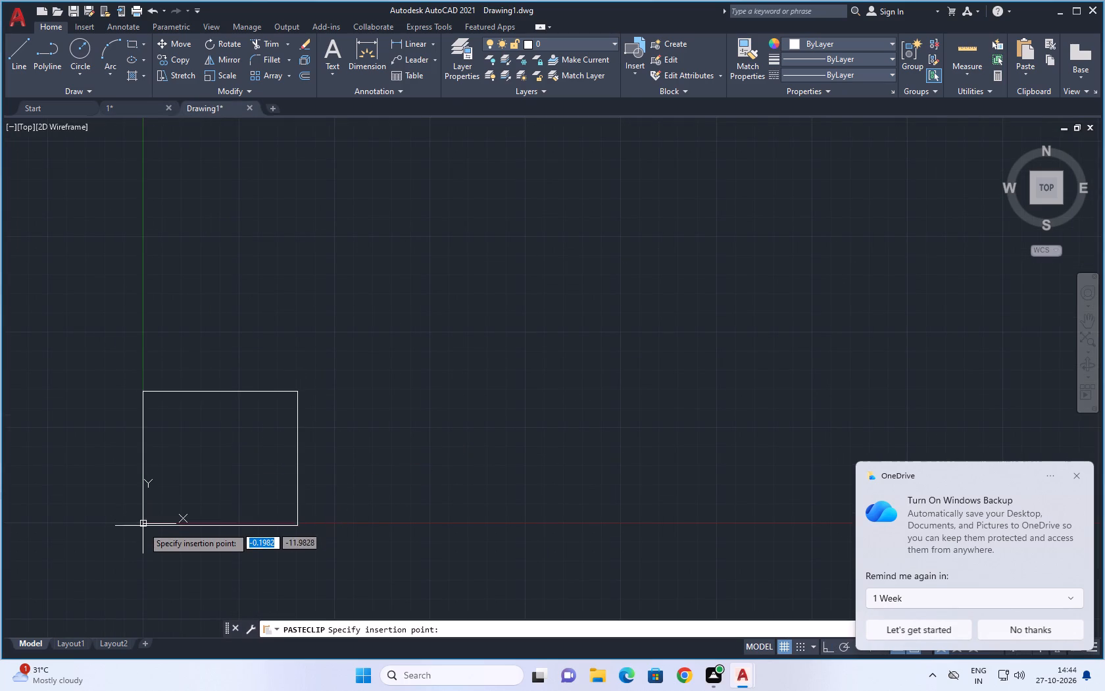
{"action": "left_click", "coordinate": [143, 524]}
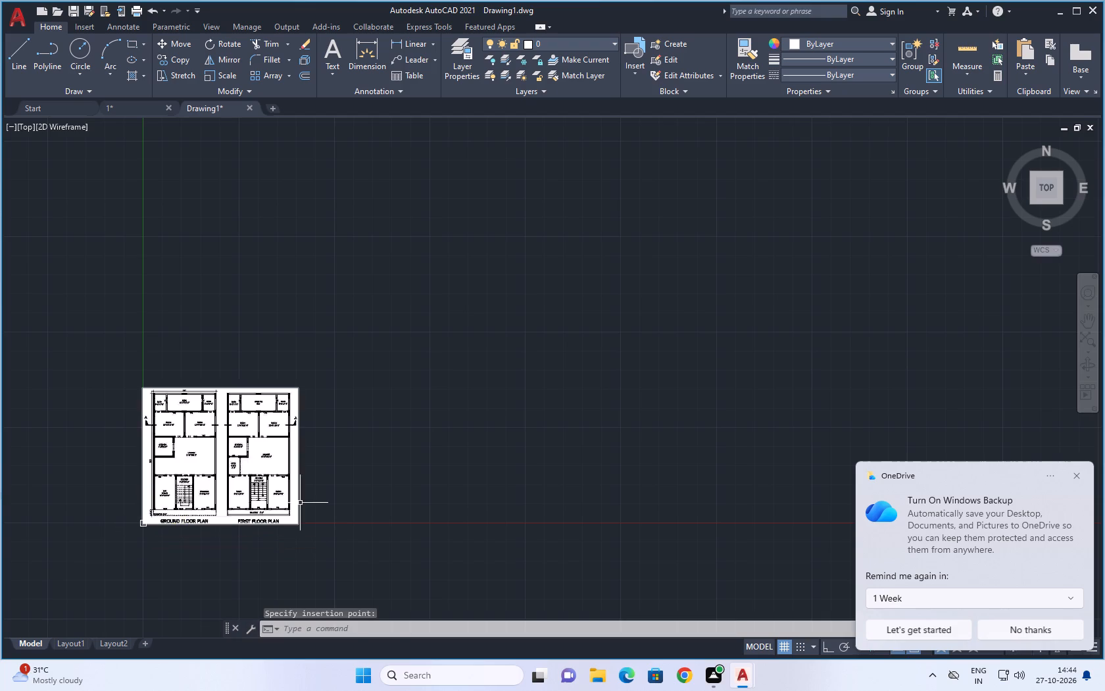
{"action": "key", "text": "space"}
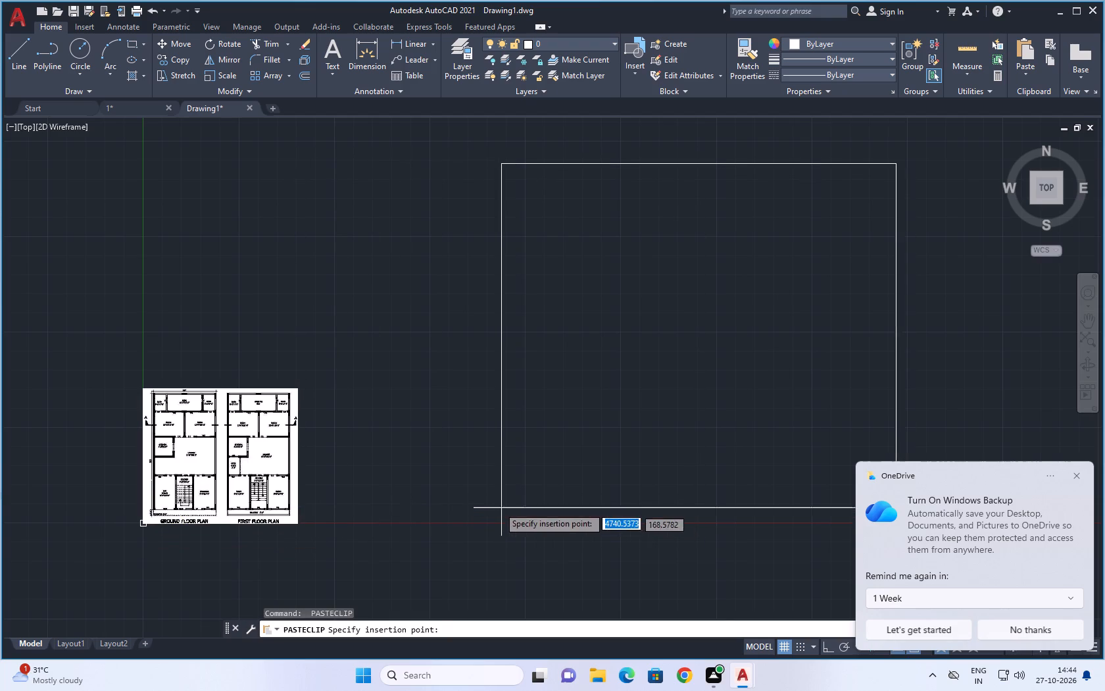
{"action": "key", "text": "Escape"}
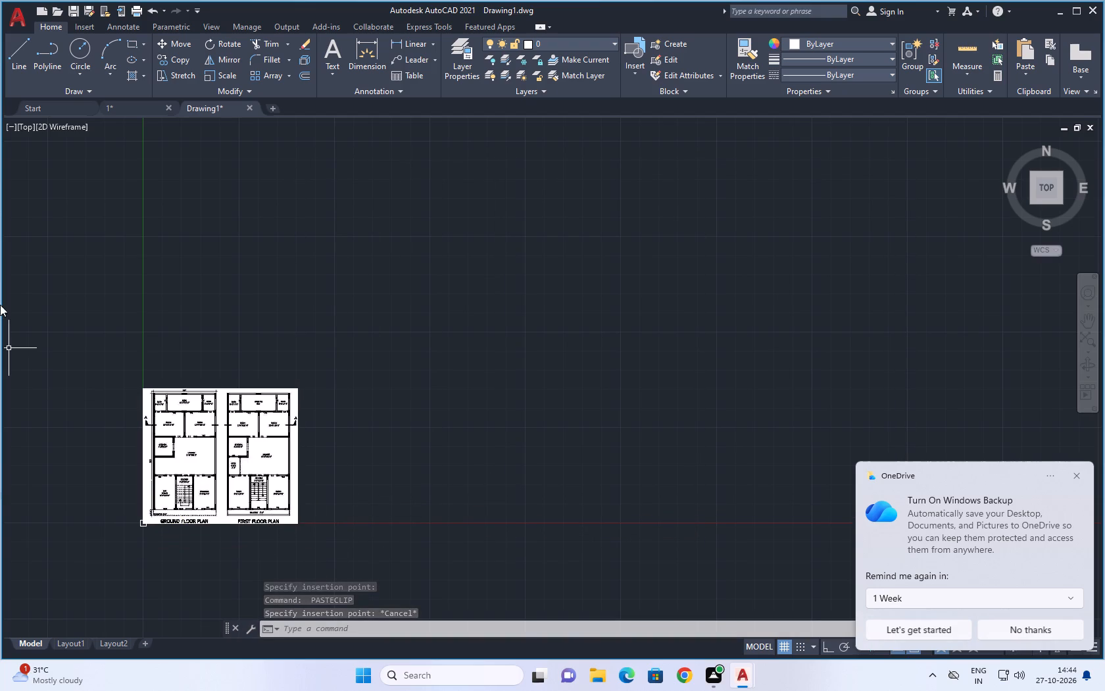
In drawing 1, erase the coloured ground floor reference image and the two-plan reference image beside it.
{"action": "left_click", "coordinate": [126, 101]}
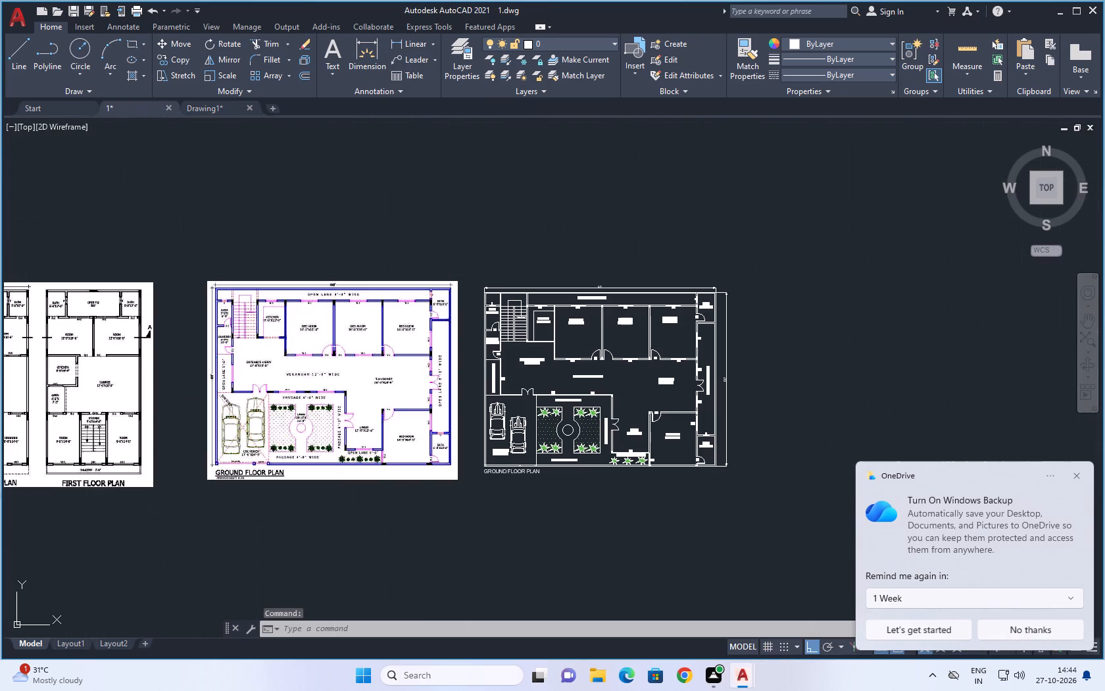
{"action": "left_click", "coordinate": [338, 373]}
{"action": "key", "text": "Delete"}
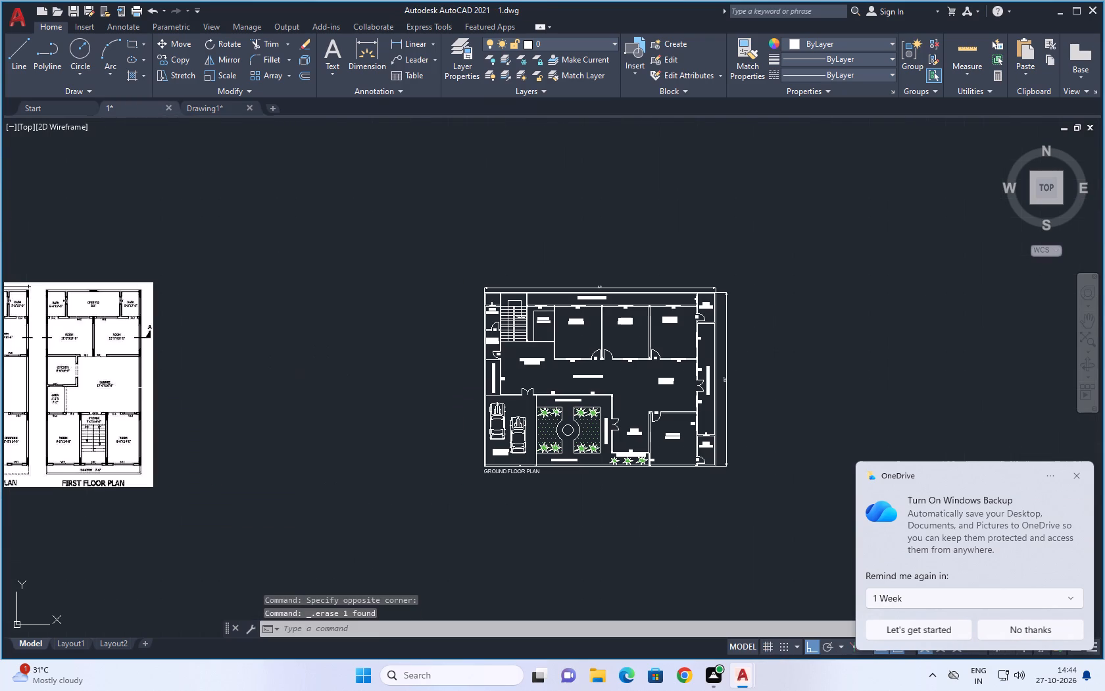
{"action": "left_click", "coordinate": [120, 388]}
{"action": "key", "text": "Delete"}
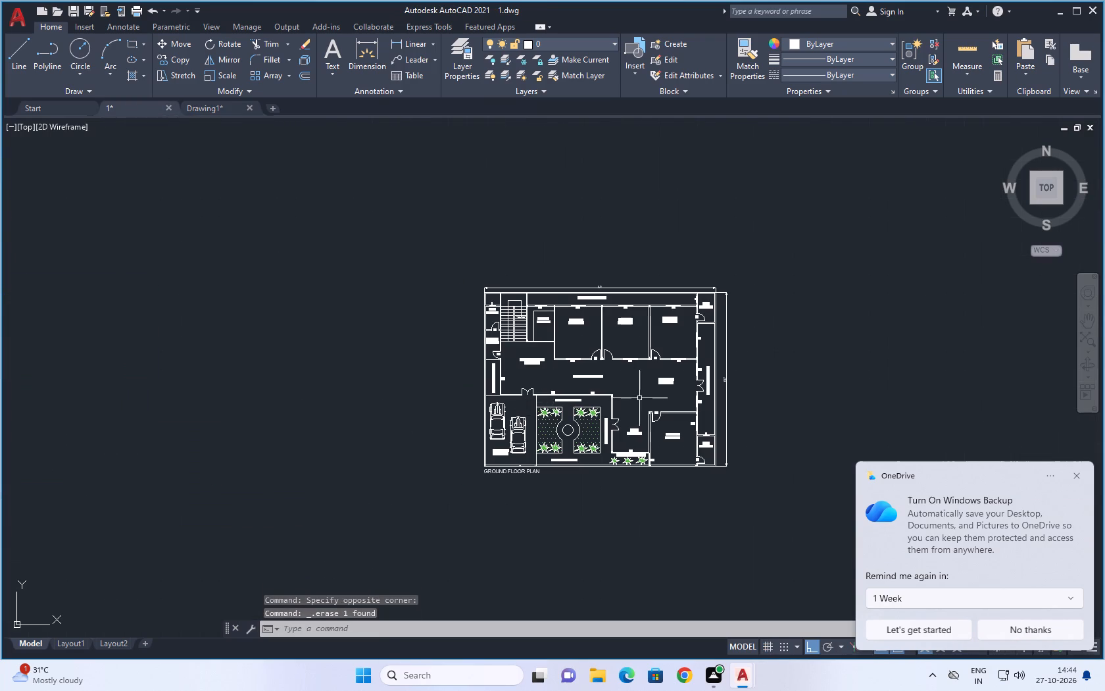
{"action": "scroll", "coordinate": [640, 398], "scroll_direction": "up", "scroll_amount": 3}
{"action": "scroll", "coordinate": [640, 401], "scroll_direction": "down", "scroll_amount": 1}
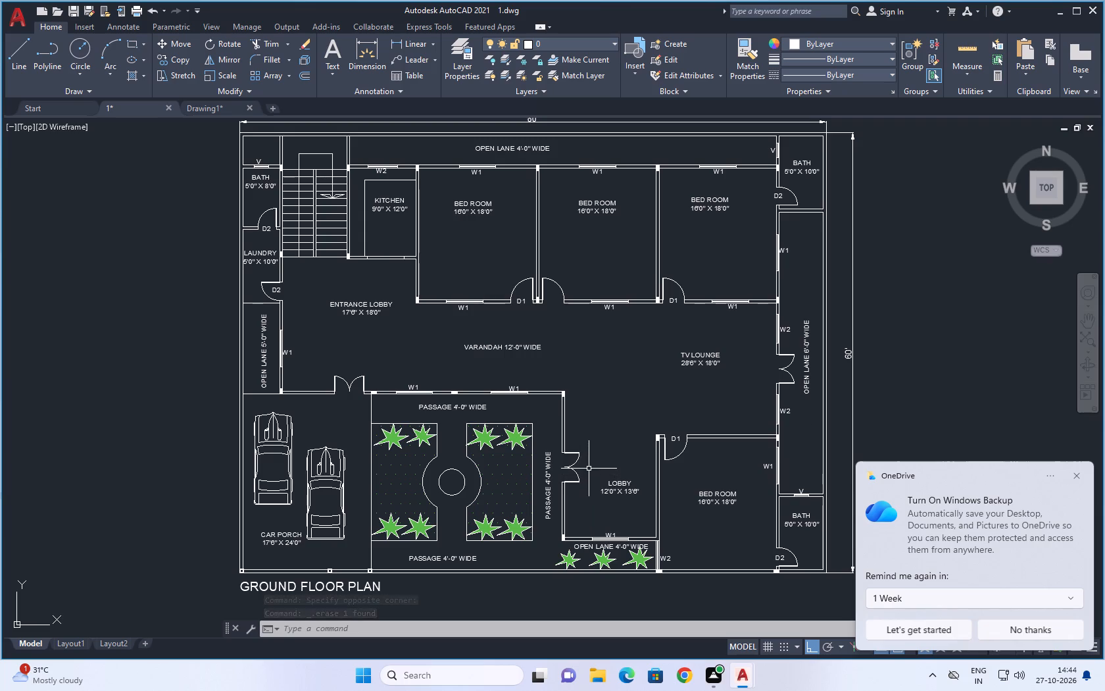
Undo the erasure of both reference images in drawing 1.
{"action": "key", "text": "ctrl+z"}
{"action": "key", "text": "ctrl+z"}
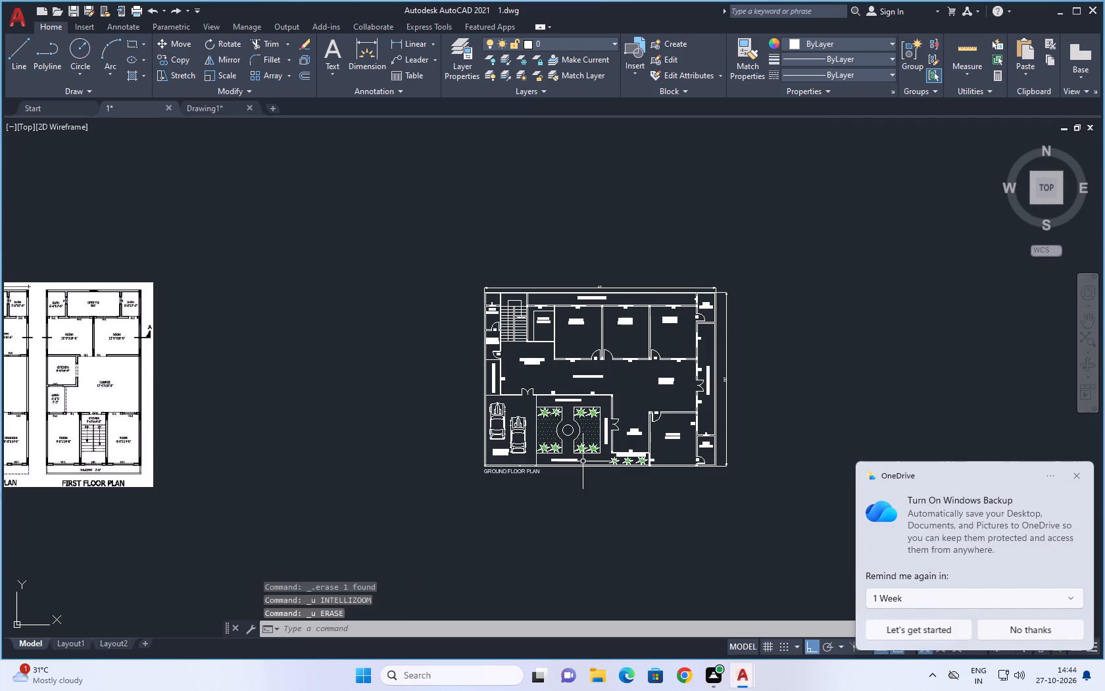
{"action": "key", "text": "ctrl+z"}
Make B the current layer using the object properties, with nothing selected.
{"action": "scroll", "coordinate": [362, 414], "scroll_direction": "up", "scroll_amount": 1}
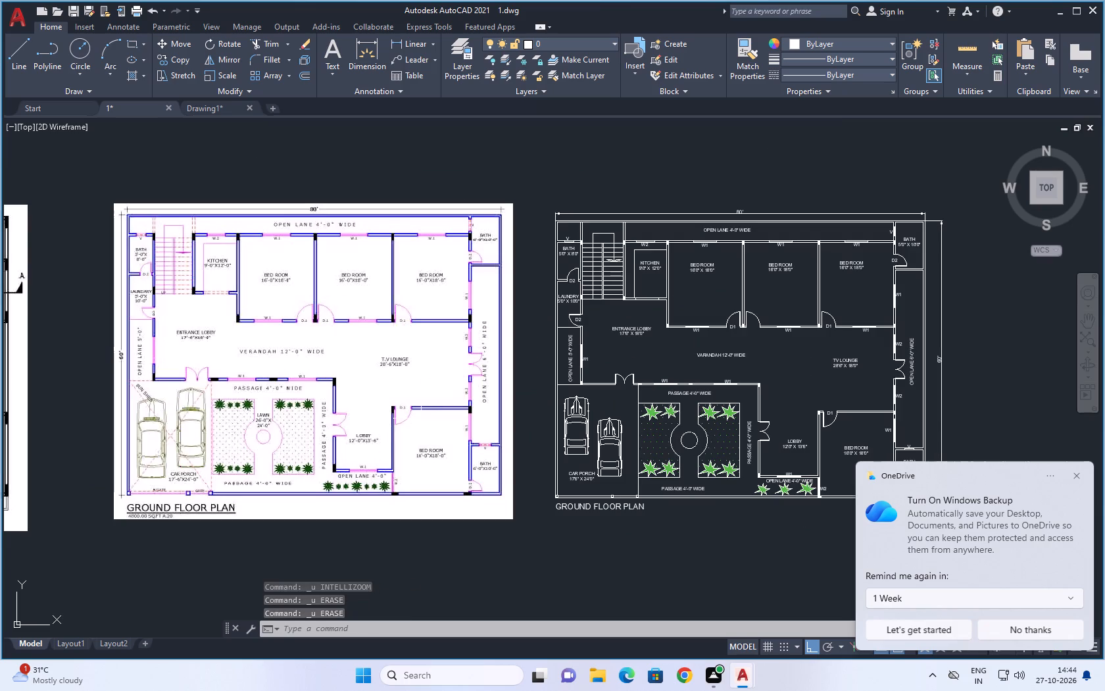
{"action": "key", "text": "ctrl+1"}
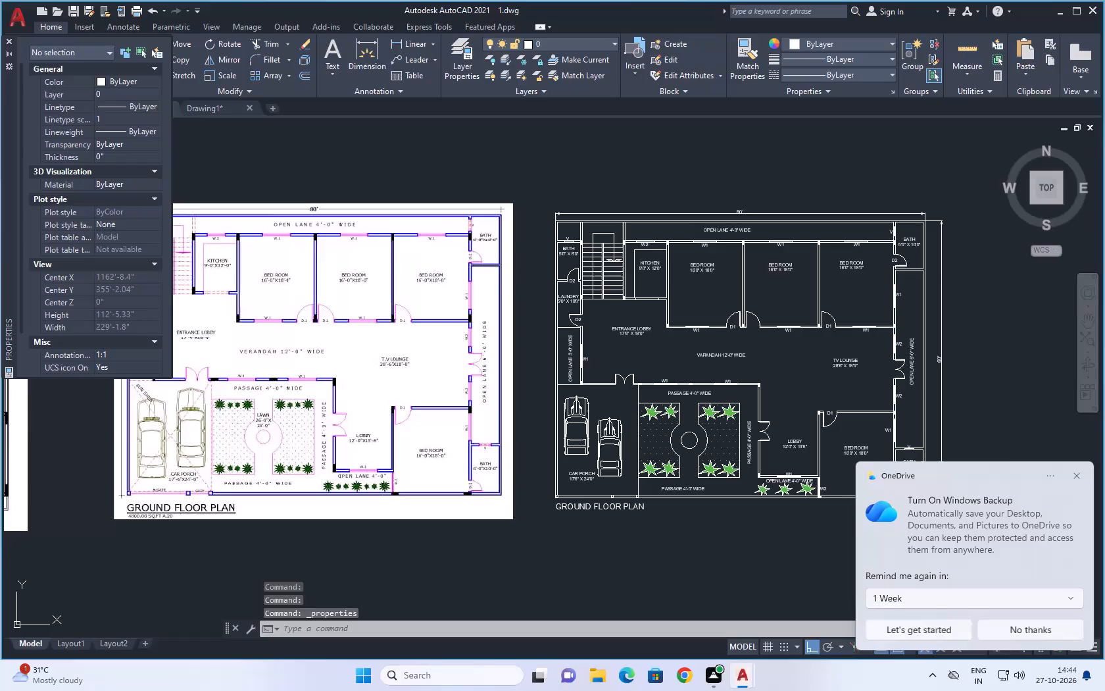
{"action": "left_click", "coordinate": [134, 95]}
{"action": "left_click", "coordinate": [137, 95]}
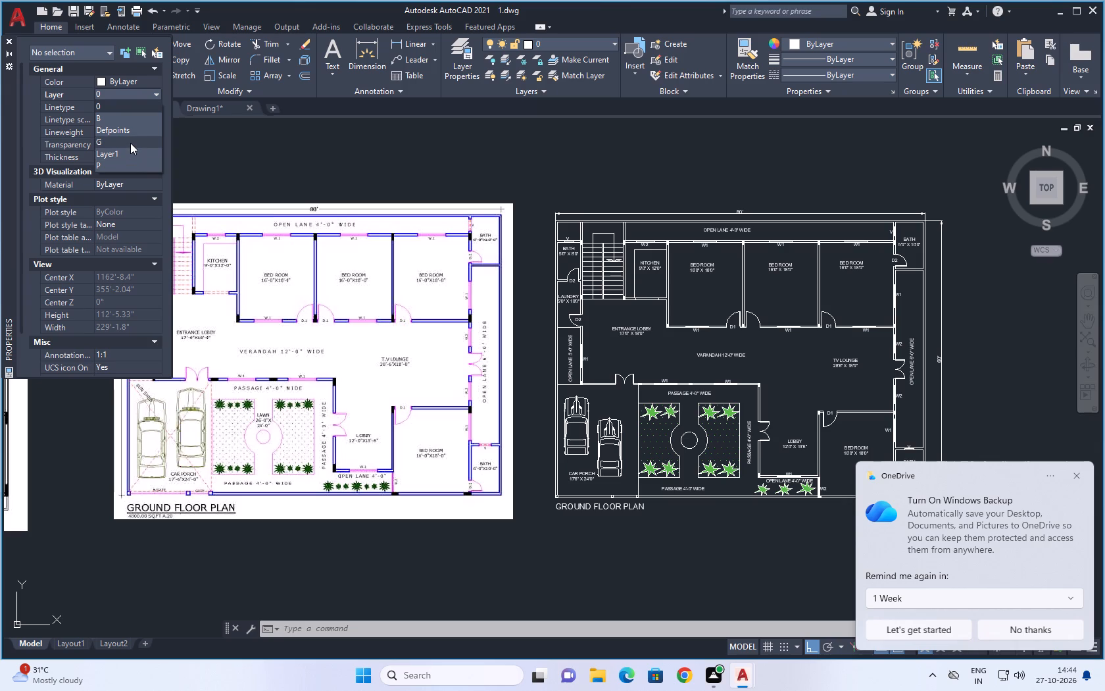
{"action": "left_click", "coordinate": [135, 116]}
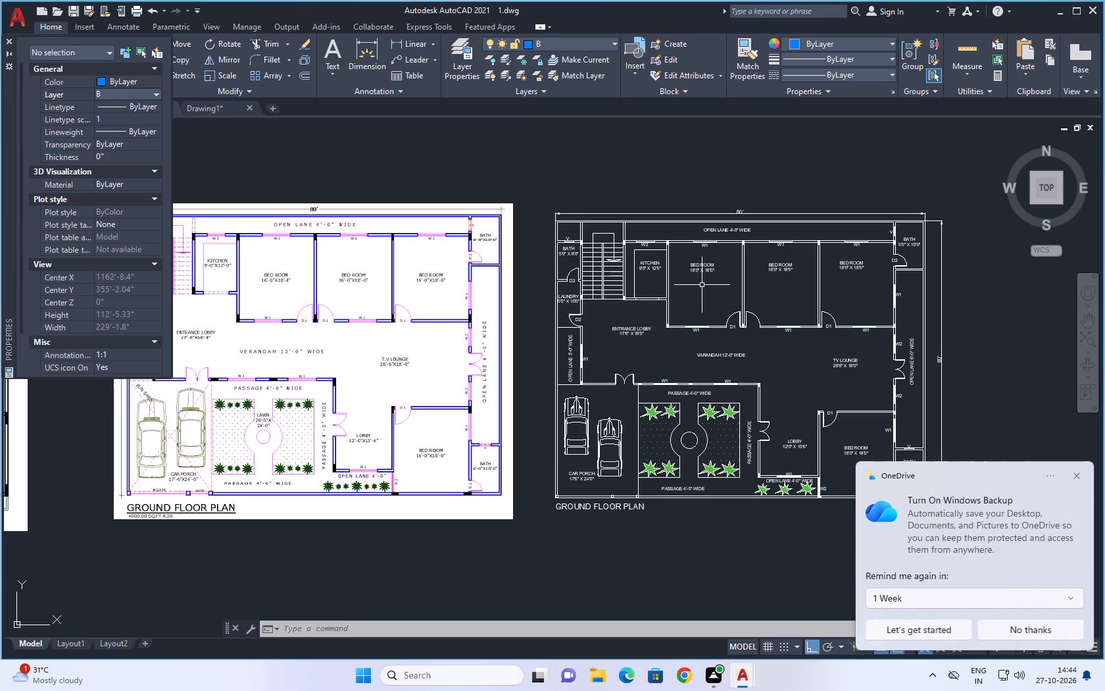
Move the outermost top wall line of the redrawn ground floor plan to layer B.
{"action": "scroll", "coordinate": [590, 221], "scroll_direction": "up", "scroll_amount": 3}
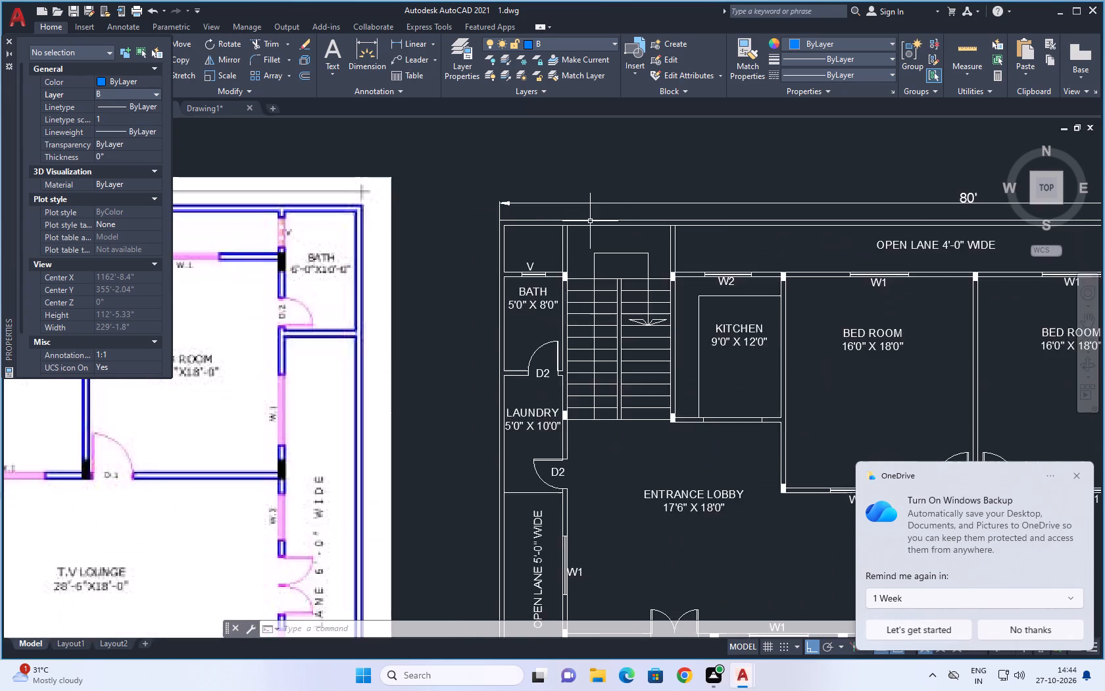
{"action": "scroll", "coordinate": [590, 221], "scroll_direction": "up", "scroll_amount": 1}
{"action": "left_click", "coordinate": [590, 221]}
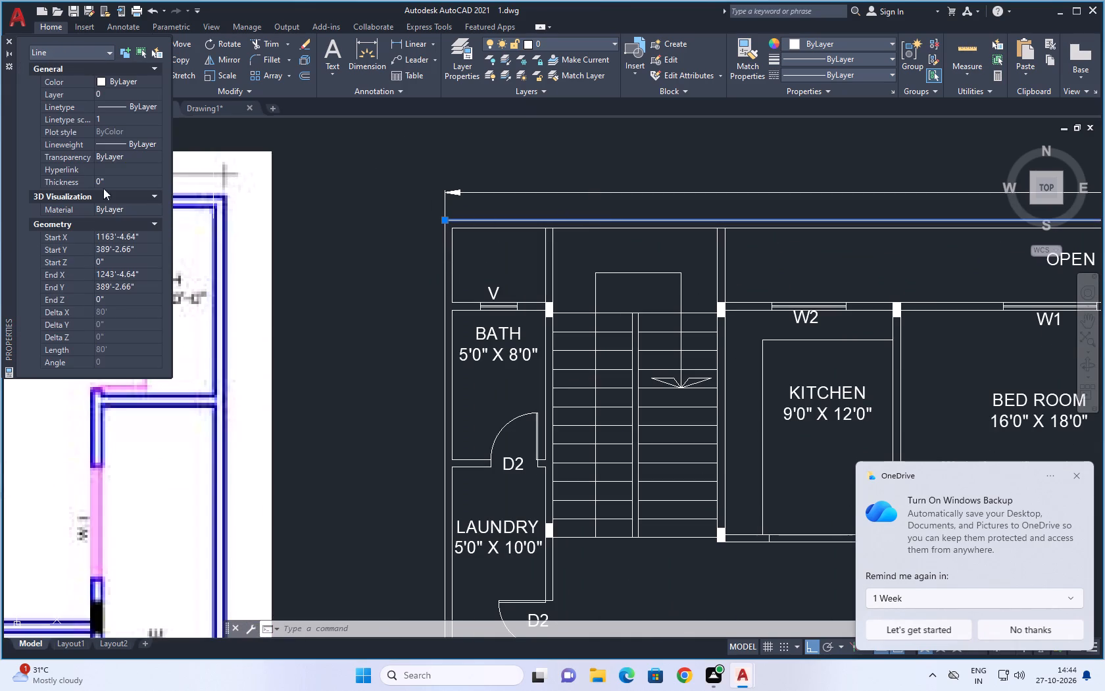
{"action": "left_click", "coordinate": [130, 93]}
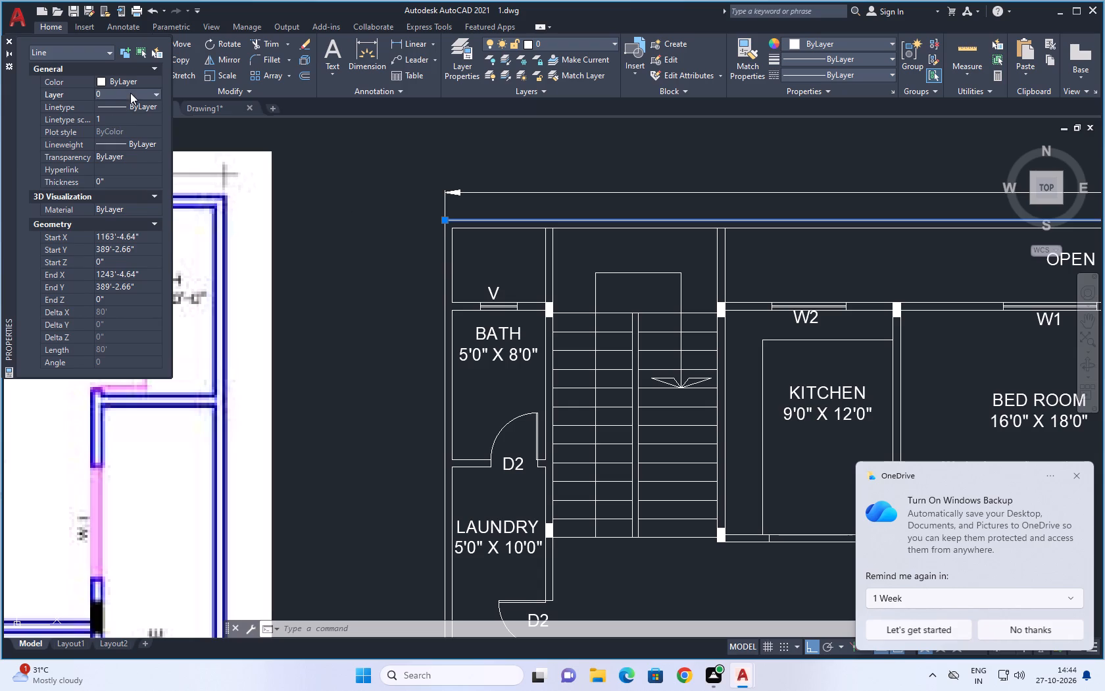
{"action": "left_click", "coordinate": [134, 94]}
{"action": "left_click", "coordinate": [125, 118]}
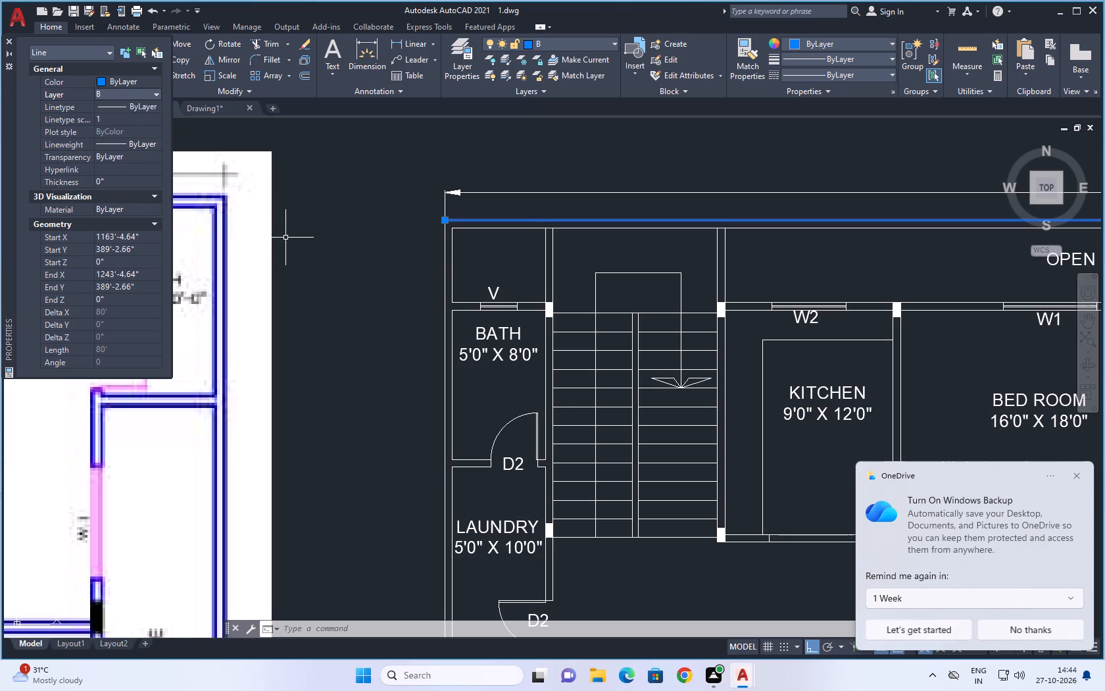
{"action": "key", "text": "Escape"}
Match the blue top line's properties onto the upper-left boundary wall lines and the two walls crossing the open lane beside the staircase.
{"action": "type", "text": "MA"}
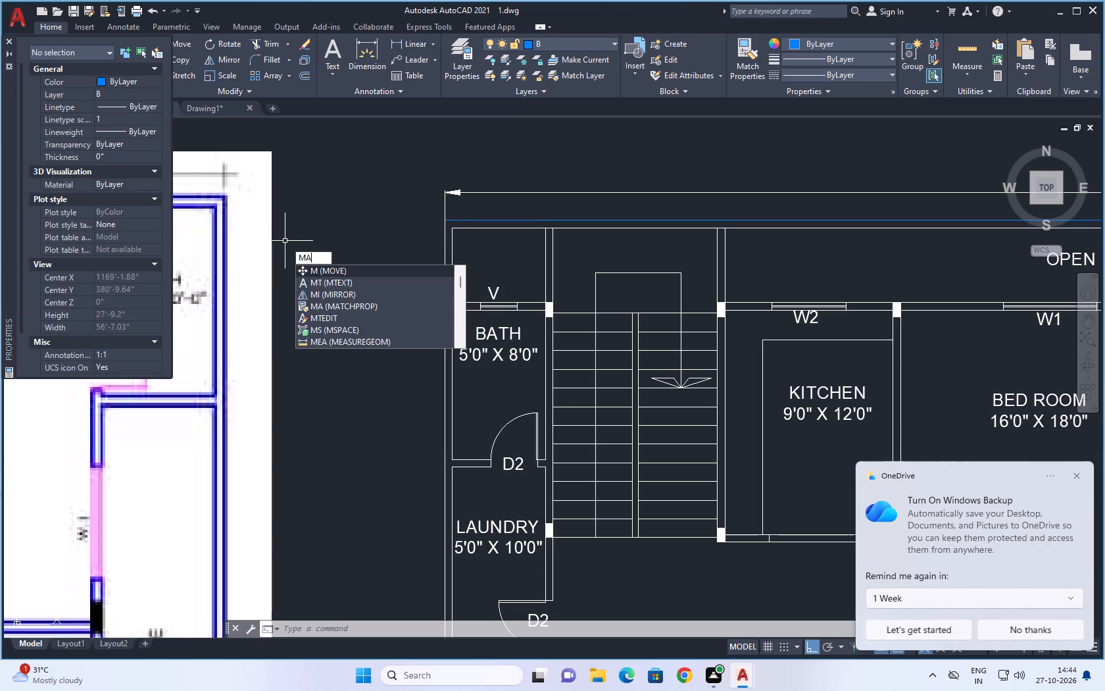
{"action": "key", "text": "space"}
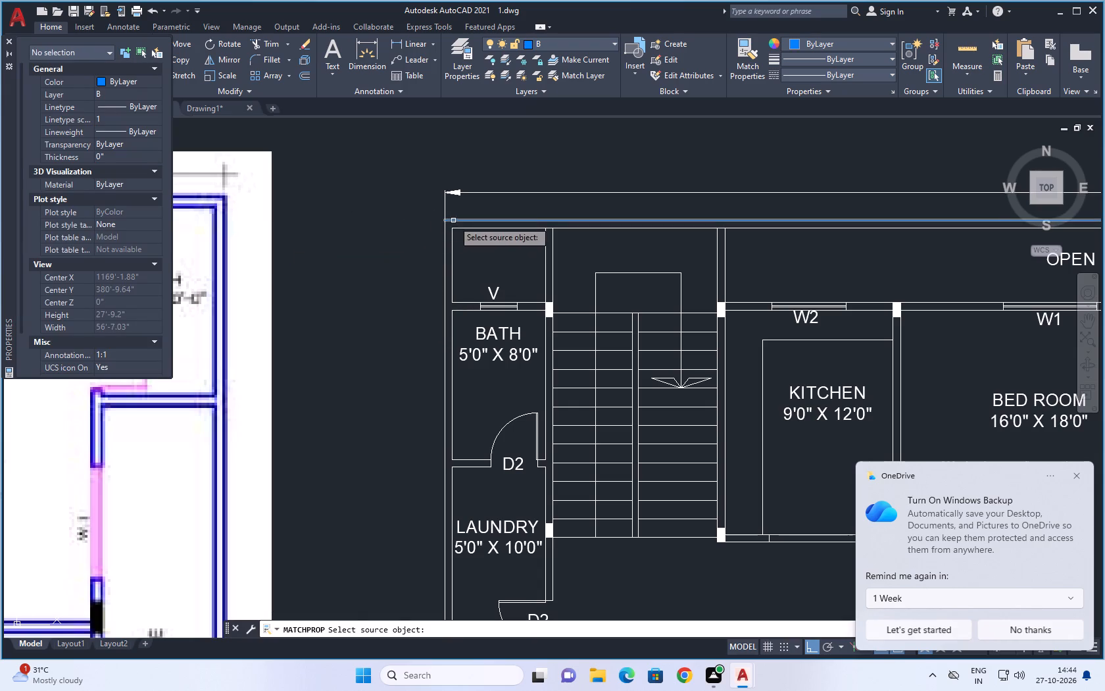
{"action": "left_click", "coordinate": [453, 220]}
{"action": "left_click", "coordinate": [444, 256]}
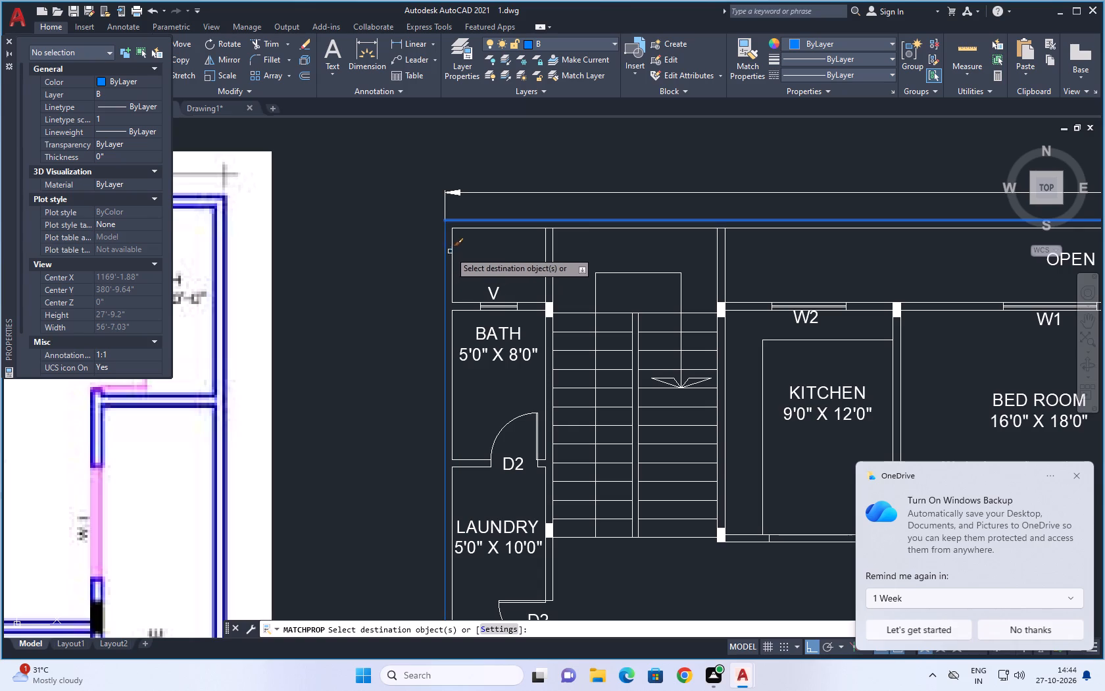
{"action": "left_click", "coordinate": [452, 251]}
{"action": "left_click", "coordinate": [468, 229]}
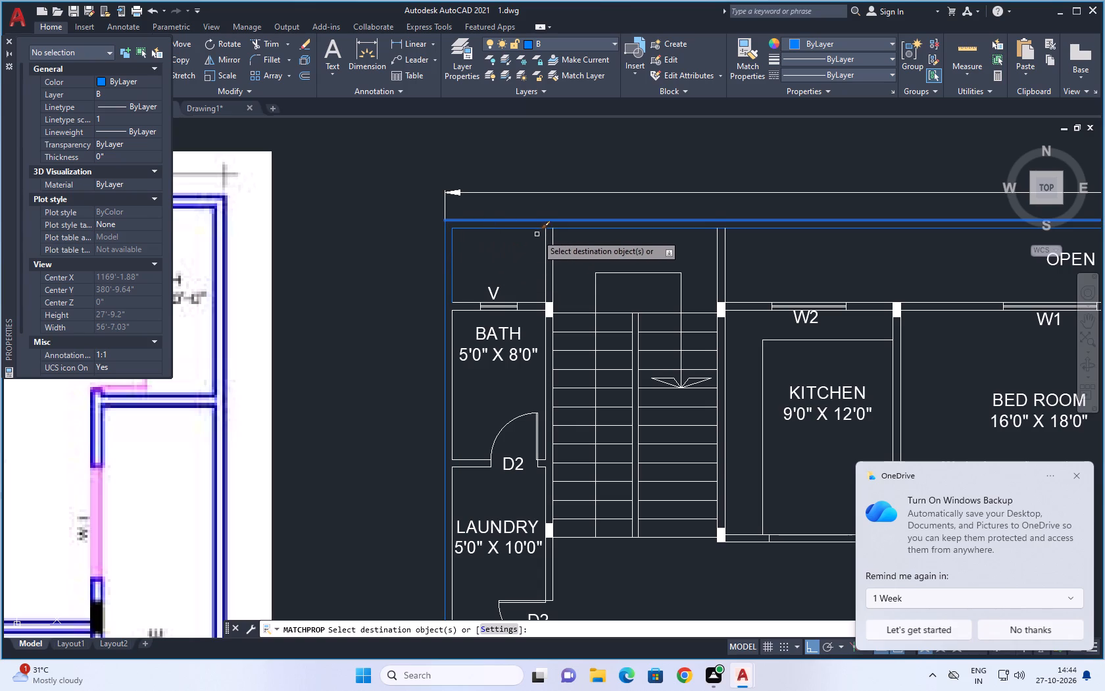
{"action": "left_click", "coordinate": [545, 241]}
{"action": "left_click", "coordinate": [552, 240]}
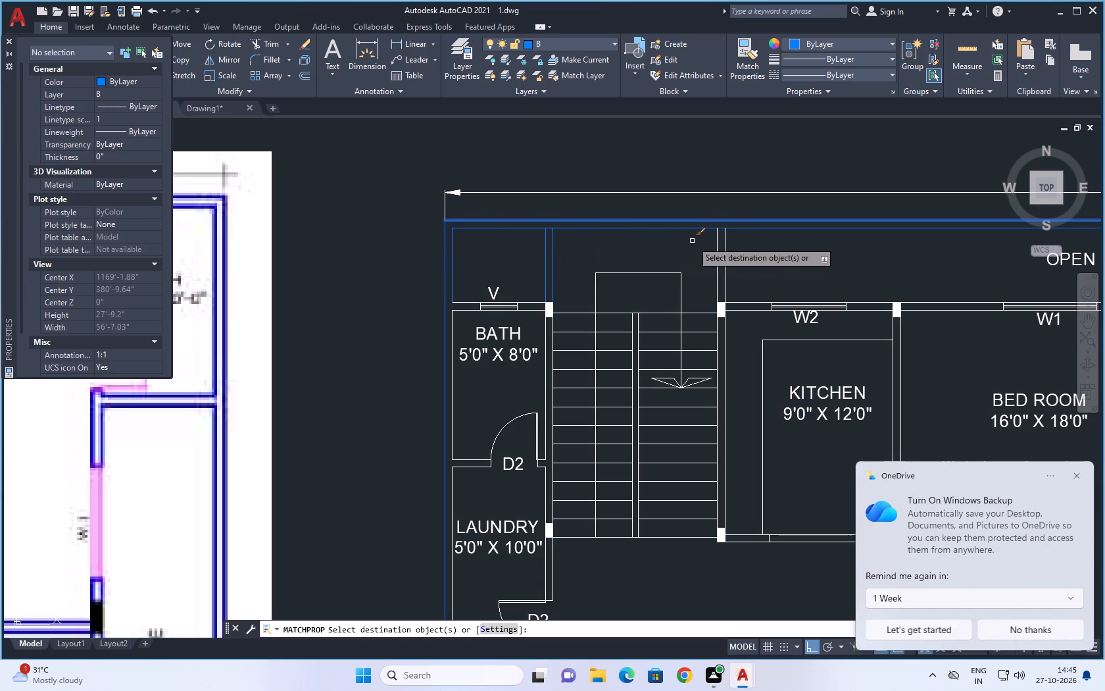
{"action": "left_click_drag", "start_coordinate": [783, 244], "coordinate": [702, 249]}
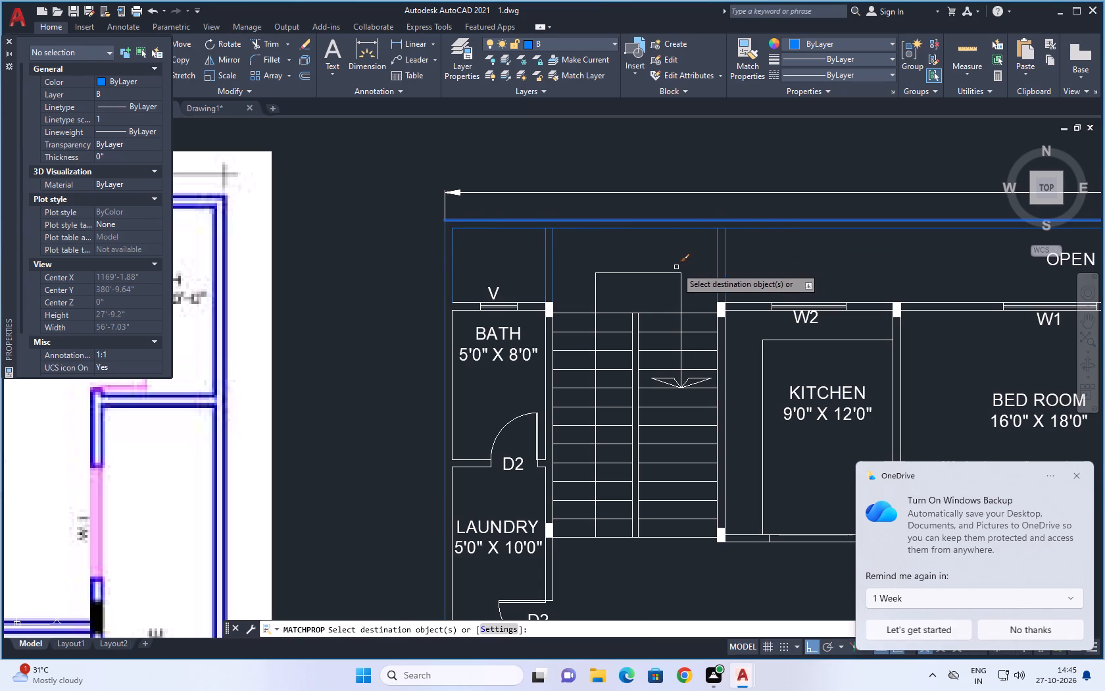
Match the layer B properties onto the 5'0" X 8'0" bath's walls: staircase side, both sides of ventilator V, outer side and lower line.
{"action": "scroll", "coordinate": [674, 267], "scroll_direction": "down", "scroll_amount": 3}
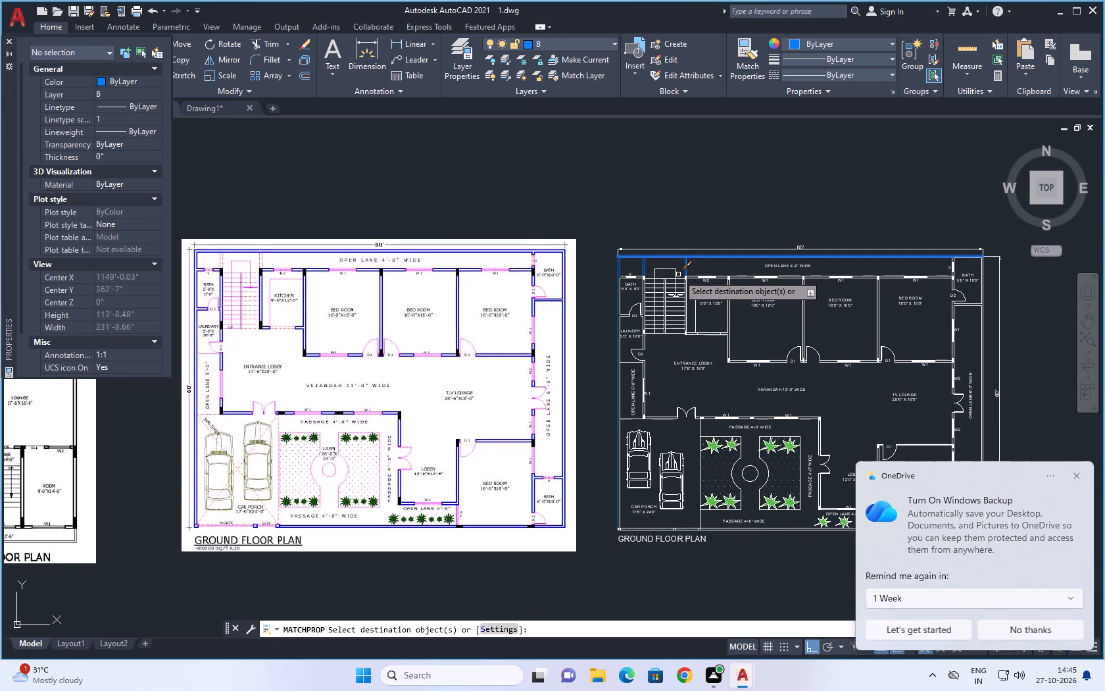
{"action": "scroll", "coordinate": [639, 294], "scroll_direction": "up", "scroll_amount": 3}
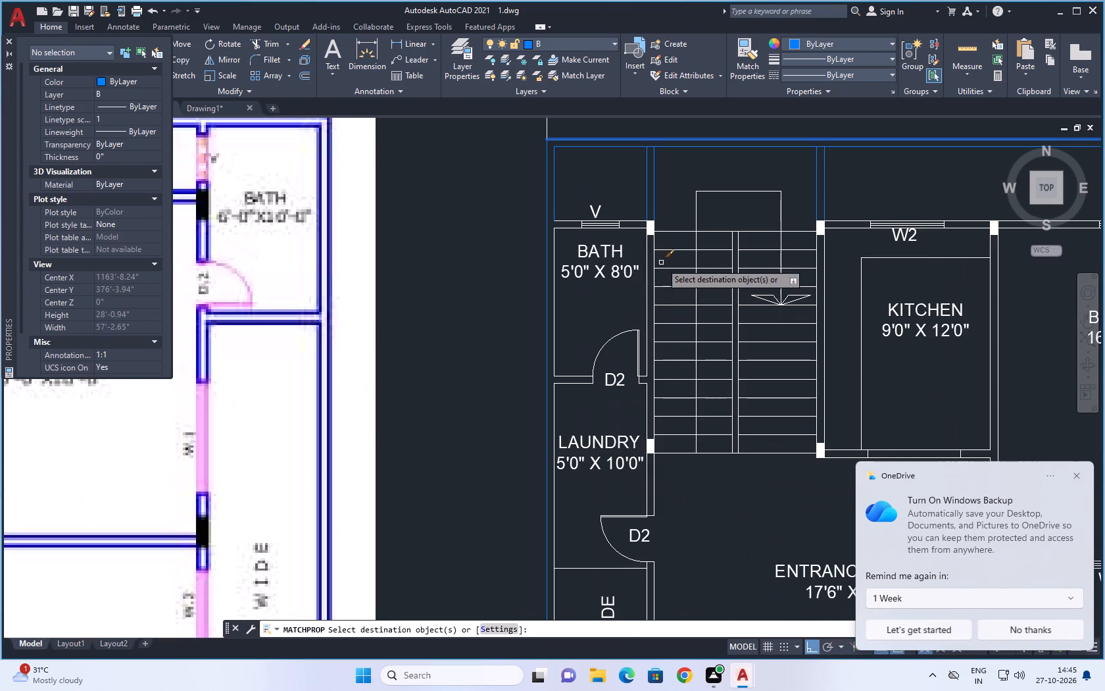
{"action": "left_click_drag", "start_coordinate": [666, 252], "coordinate": [645, 266]}
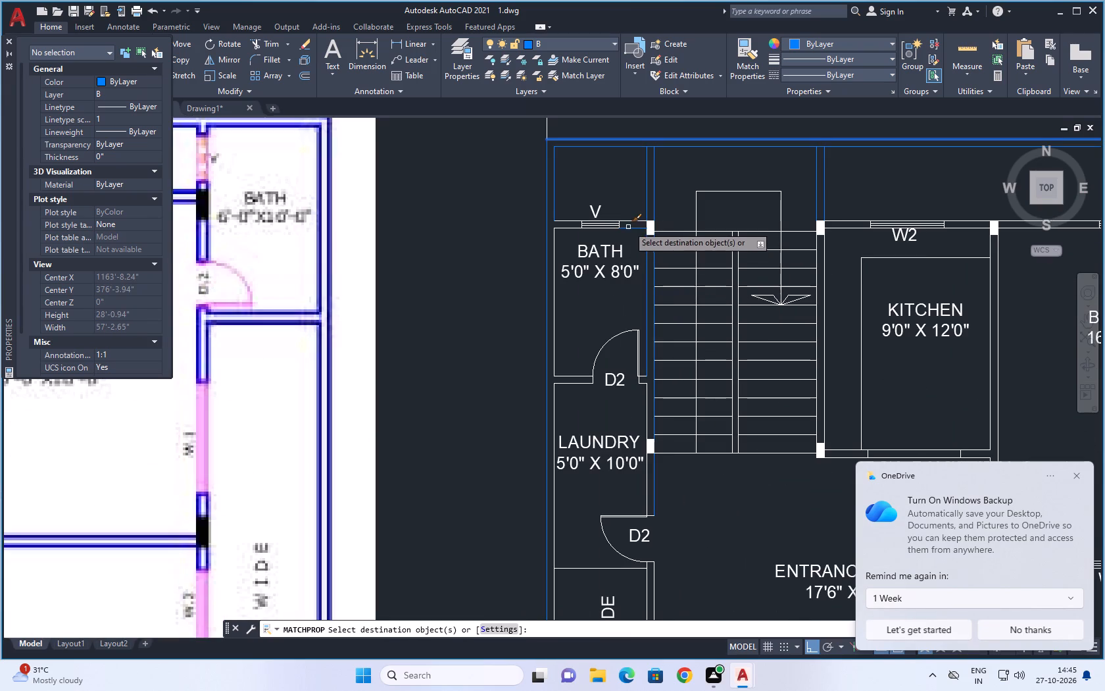
{"action": "left_click_drag", "start_coordinate": [628, 216], "coordinate": [627, 234]}
{"action": "left_click_drag", "start_coordinate": [576, 215], "coordinate": [568, 235]}
{"action": "left_click", "coordinate": [554, 249]}
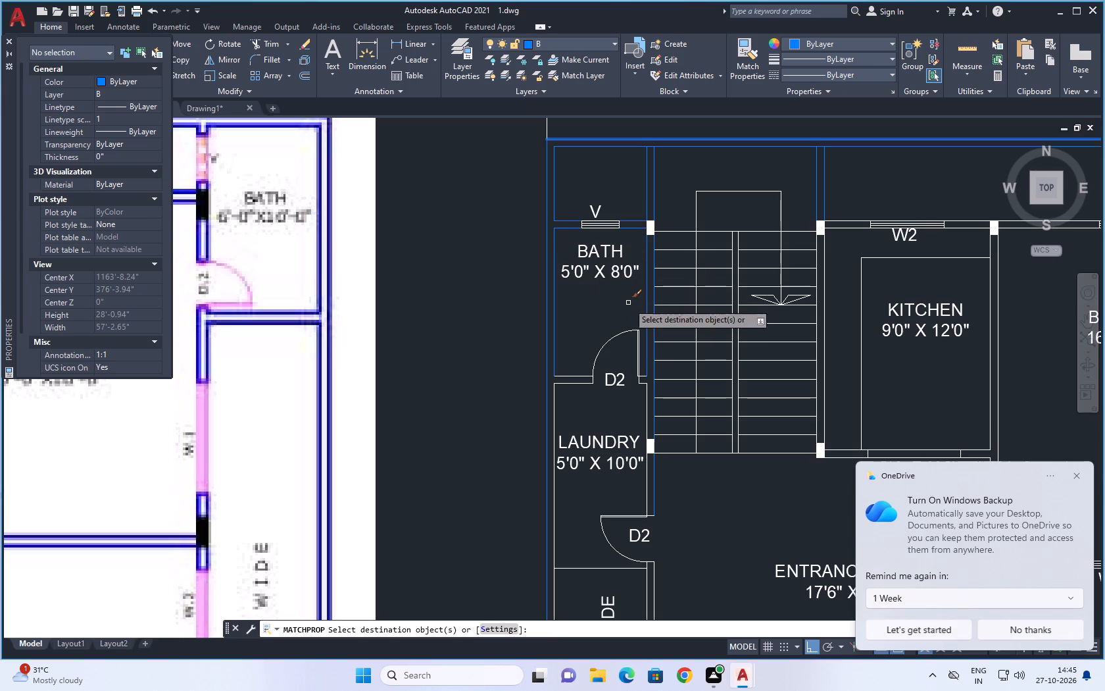
{"action": "left_click", "coordinate": [576, 376]}
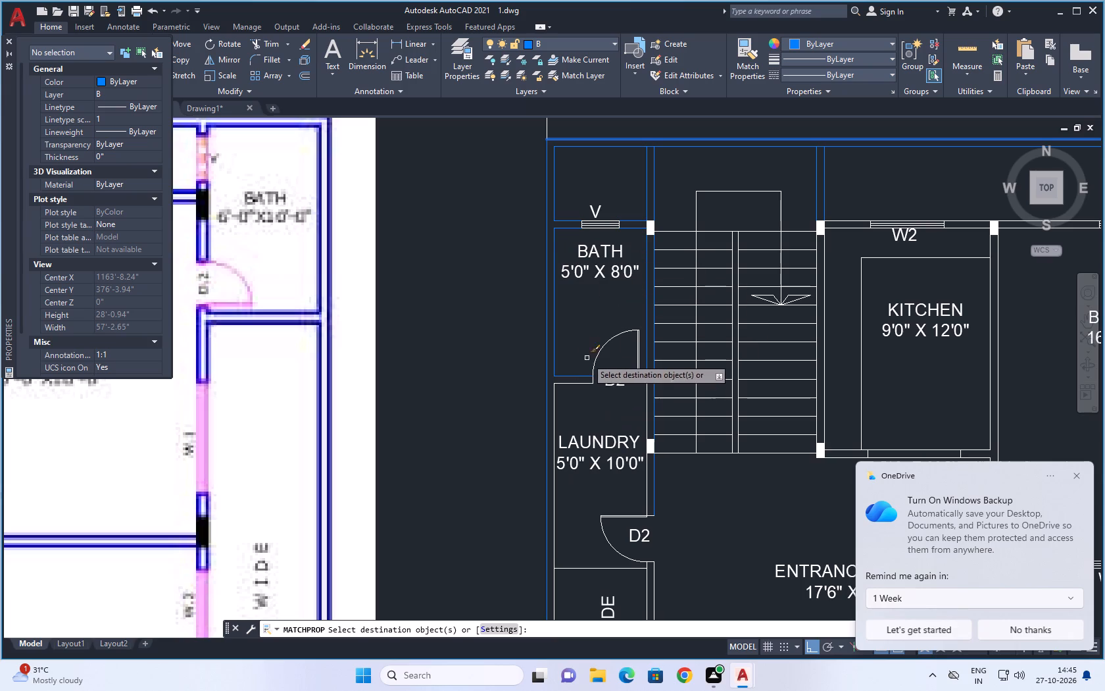
Match the layer B properties onto the laundry's upper wall lines on both sides of the bath's D2 door and its staircase-side wall line.
{"action": "scroll", "coordinate": [603, 330], "scroll_direction": "down", "scroll_amount": 3}
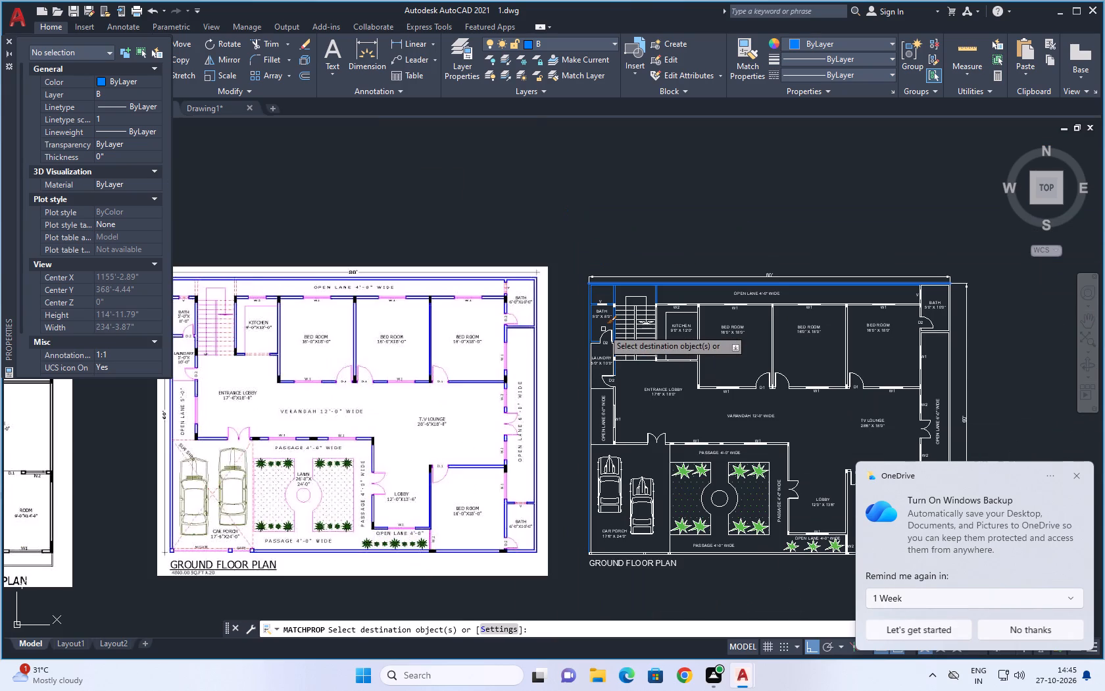
{"action": "scroll", "coordinate": [603, 329], "scroll_direction": "up", "scroll_amount": 3}
{"action": "left_click", "coordinate": [570, 389]}
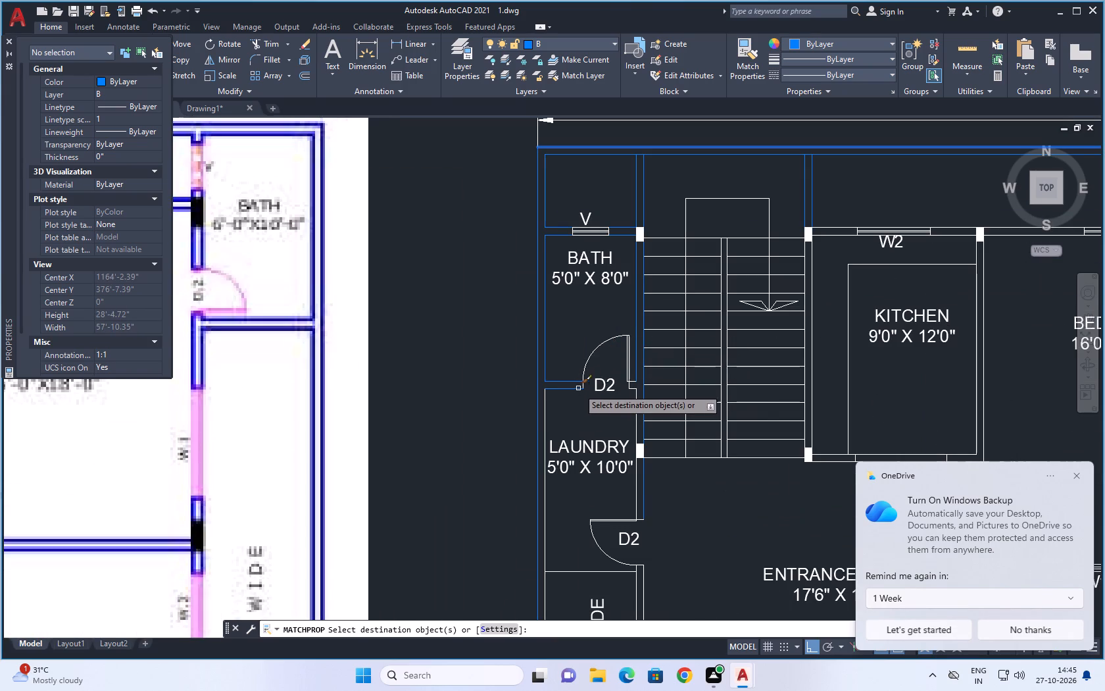
{"action": "scroll", "coordinate": [641, 378], "scroll_direction": "up", "scroll_amount": 4}
{"action": "left_click", "coordinate": [579, 400]}
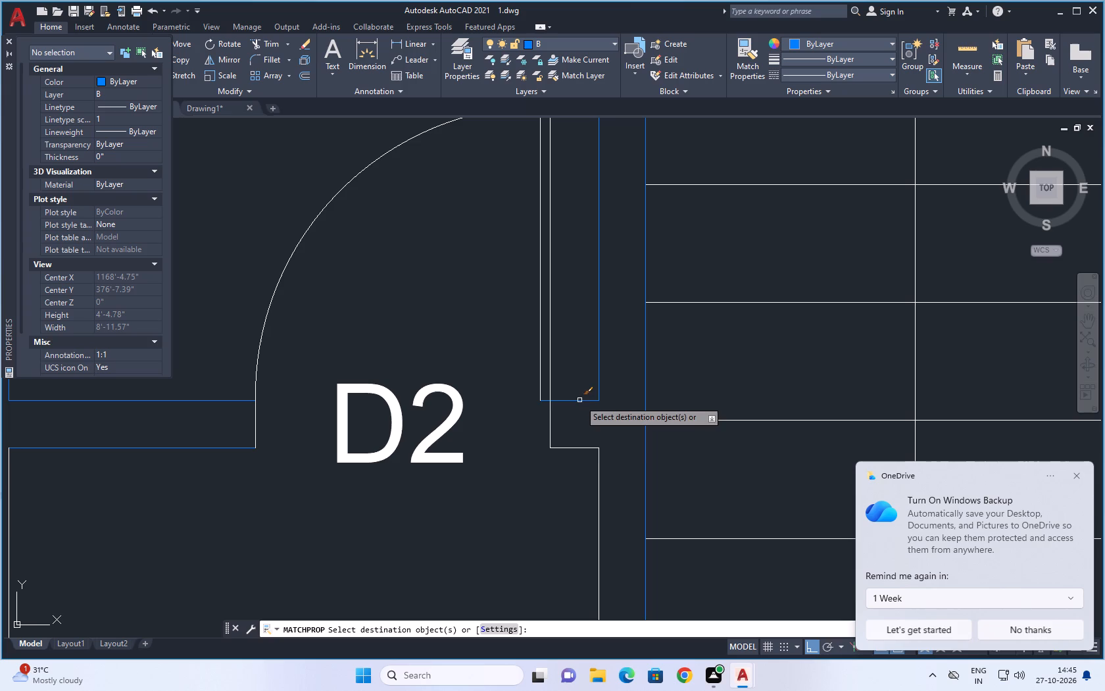
{"action": "left_click", "coordinate": [570, 446]}
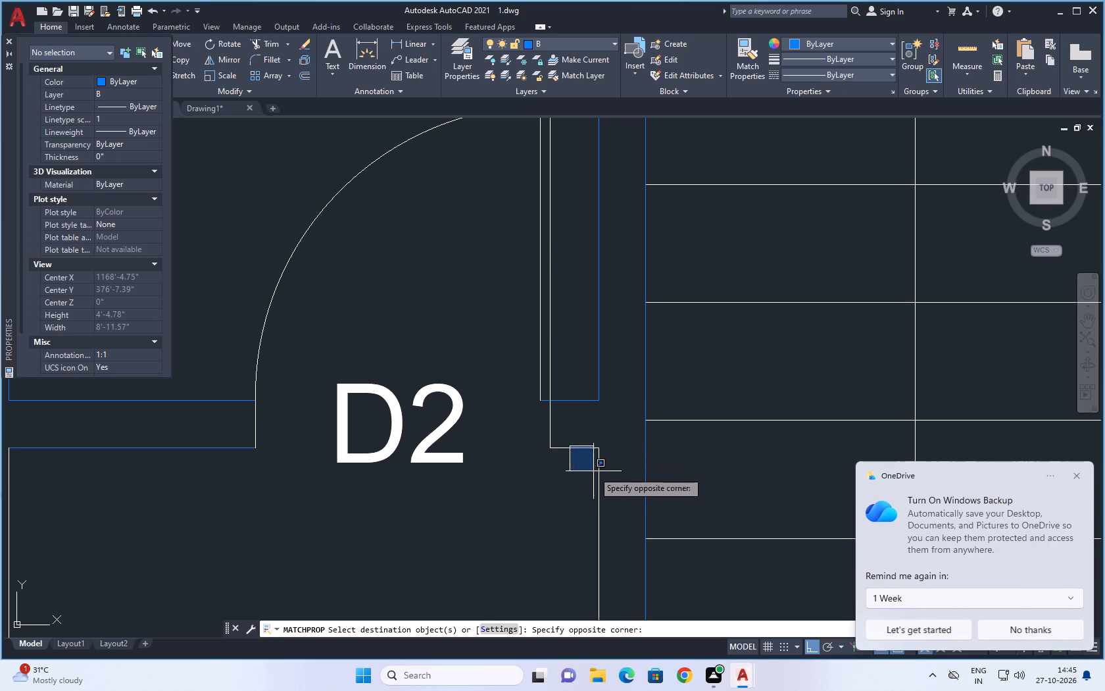
{"action": "left_click", "coordinate": [604, 463]}
{"action": "left_click_drag", "start_coordinate": [606, 453], "coordinate": [579, 441]}
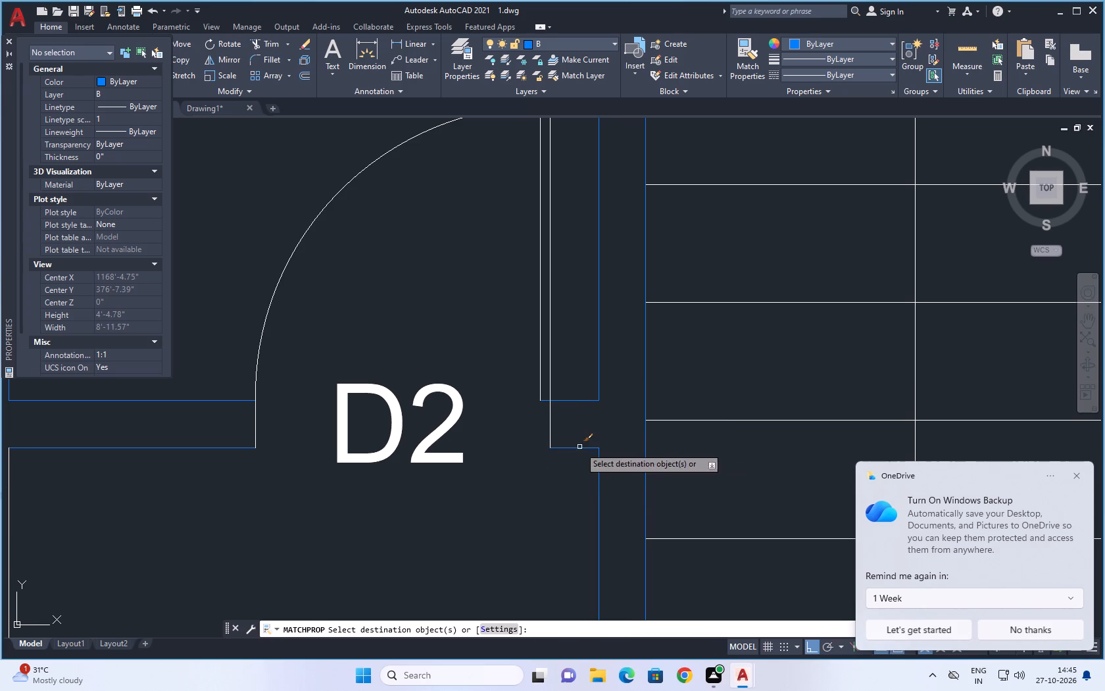
Match the layer B properties onto both lines of the wall between the staircase and the kitchen.
{"action": "scroll", "coordinate": [576, 415], "scroll_direction": "down", "scroll_amount": 4}
{"action": "scroll", "coordinate": [629, 396], "scroll_direction": "down", "scroll_amount": 3}
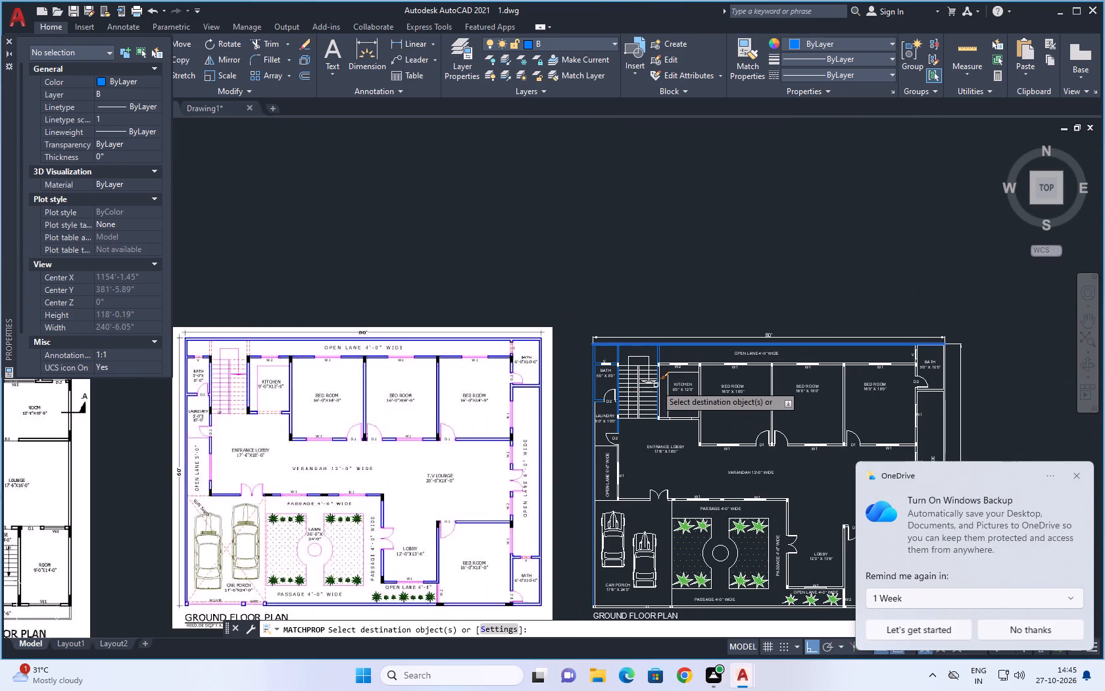
{"action": "scroll", "coordinate": [655, 382], "scroll_direction": "up", "scroll_amount": 4}
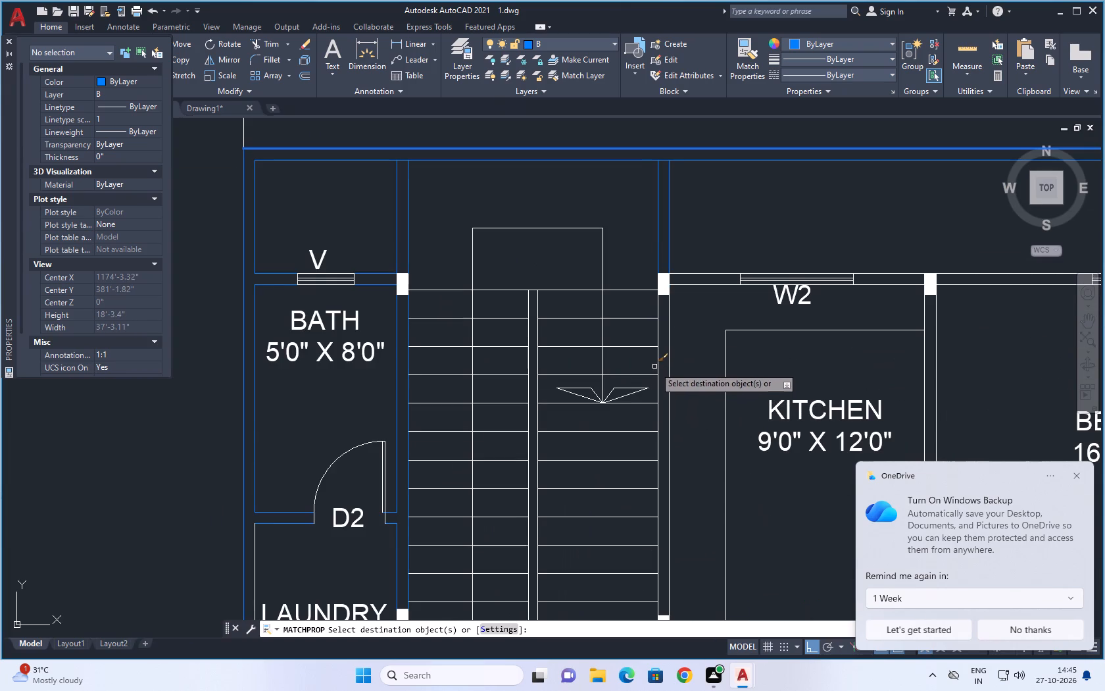
{"action": "left_click", "coordinate": [658, 361]}
{"action": "left_click", "coordinate": [666, 342]}
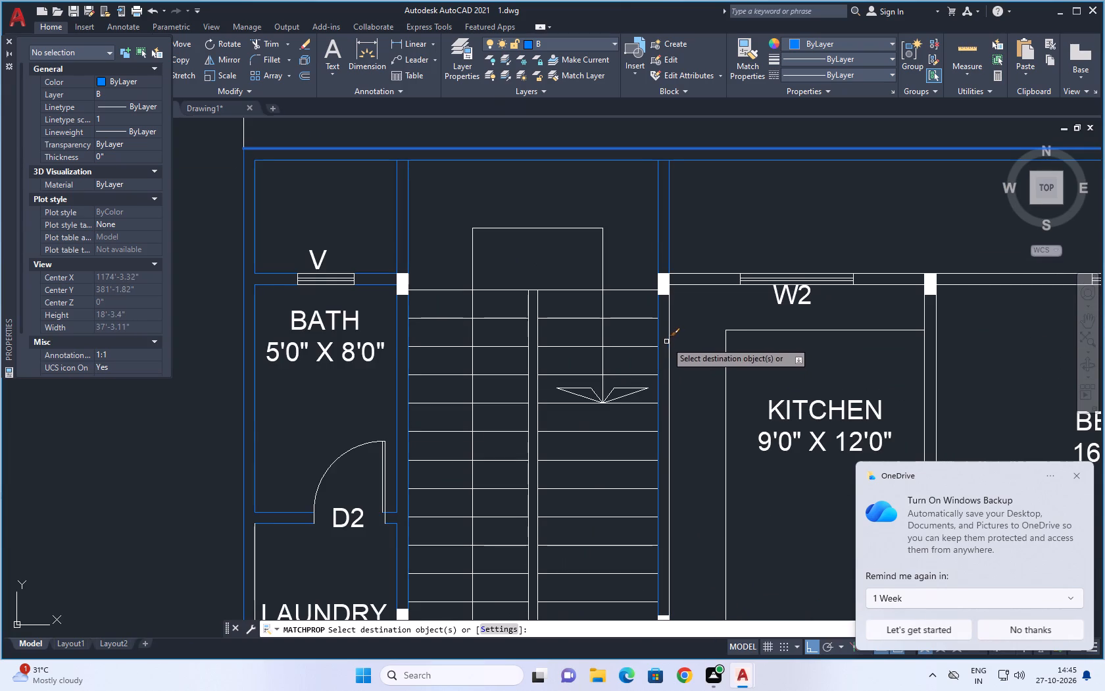
{"action": "left_click", "coordinate": [679, 336]}
{"action": "left_click_drag", "start_coordinate": [683, 329], "coordinate": [670, 355]}
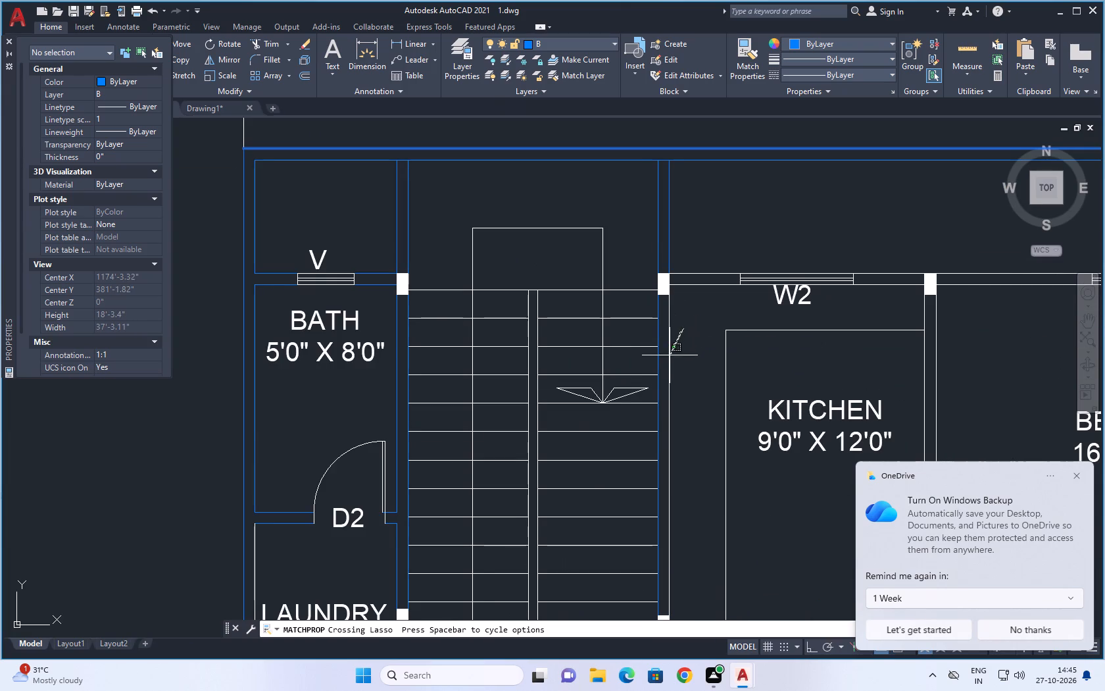
{"action": "left_click_drag", "start_coordinate": [670, 355], "coordinate": [665, 371]}
Match the layer B properties onto the upper walls of the kitchen and adjoining bedroom, on both sides of windows W2 and W1.
{"action": "left_click_drag", "start_coordinate": [714, 249], "coordinate": [691, 309]}
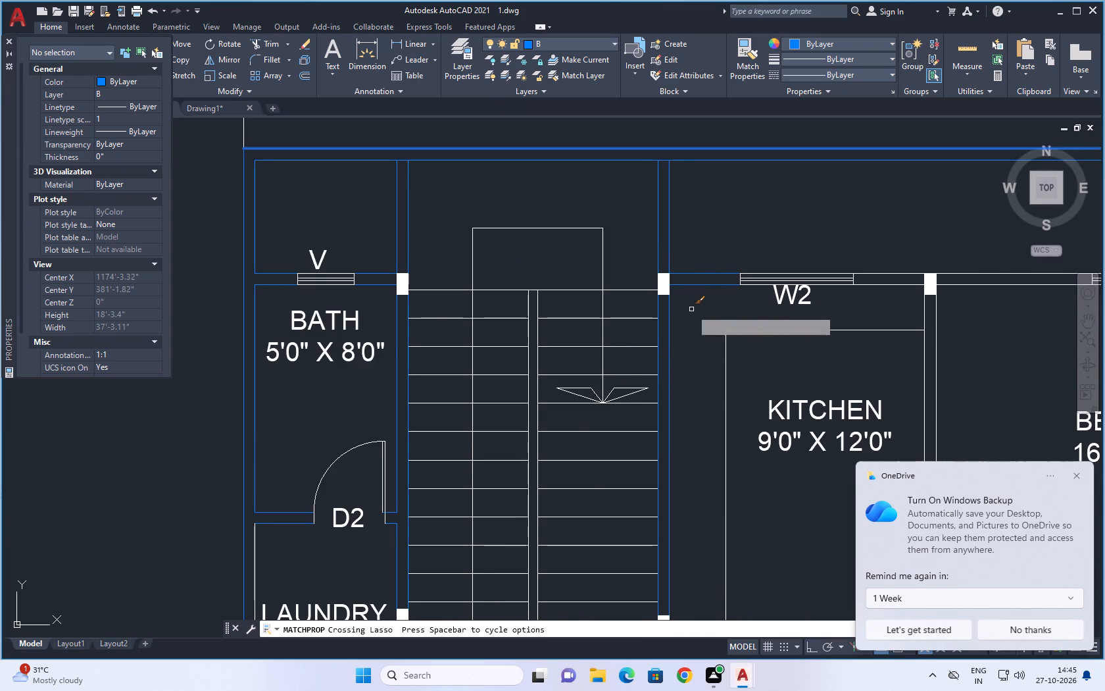
{"action": "left_click_drag", "start_coordinate": [889, 259], "coordinate": [864, 301]}
{"action": "scroll", "coordinate": [712, 296], "scroll_direction": "down", "scroll_amount": 3}
{"action": "scroll", "coordinate": [850, 284], "scroll_direction": "up", "scroll_amount": 3}
{"action": "left_click_drag", "start_coordinate": [883, 292], "coordinate": [849, 374]}
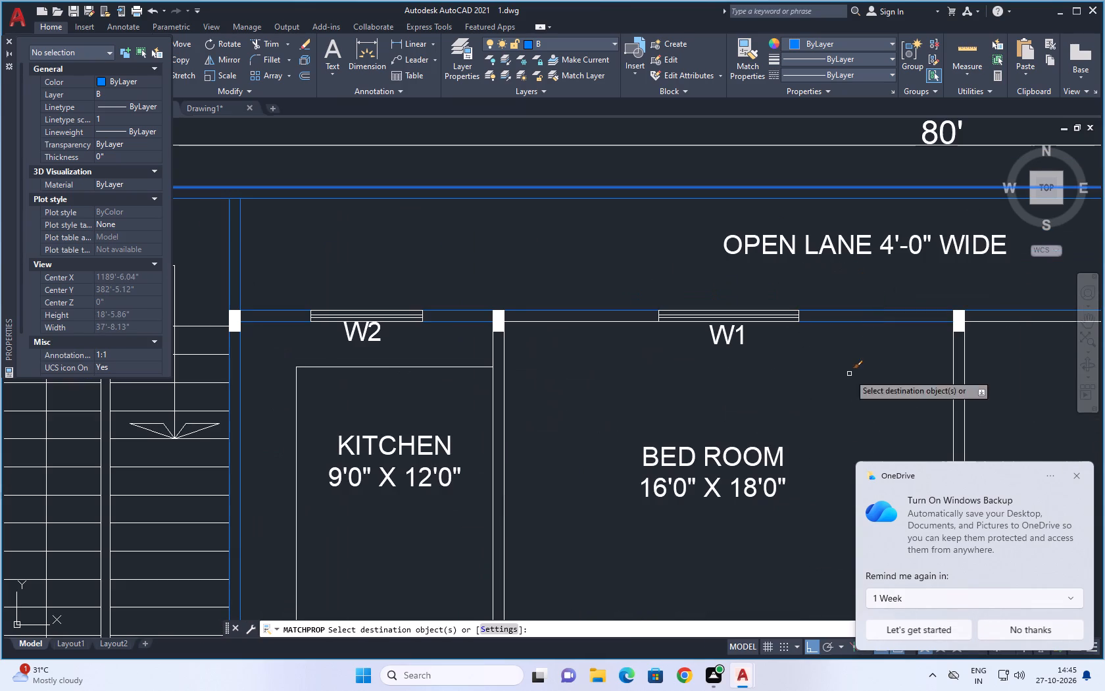
{"action": "left_click_drag", "start_coordinate": [634, 317], "coordinate": [621, 332]}
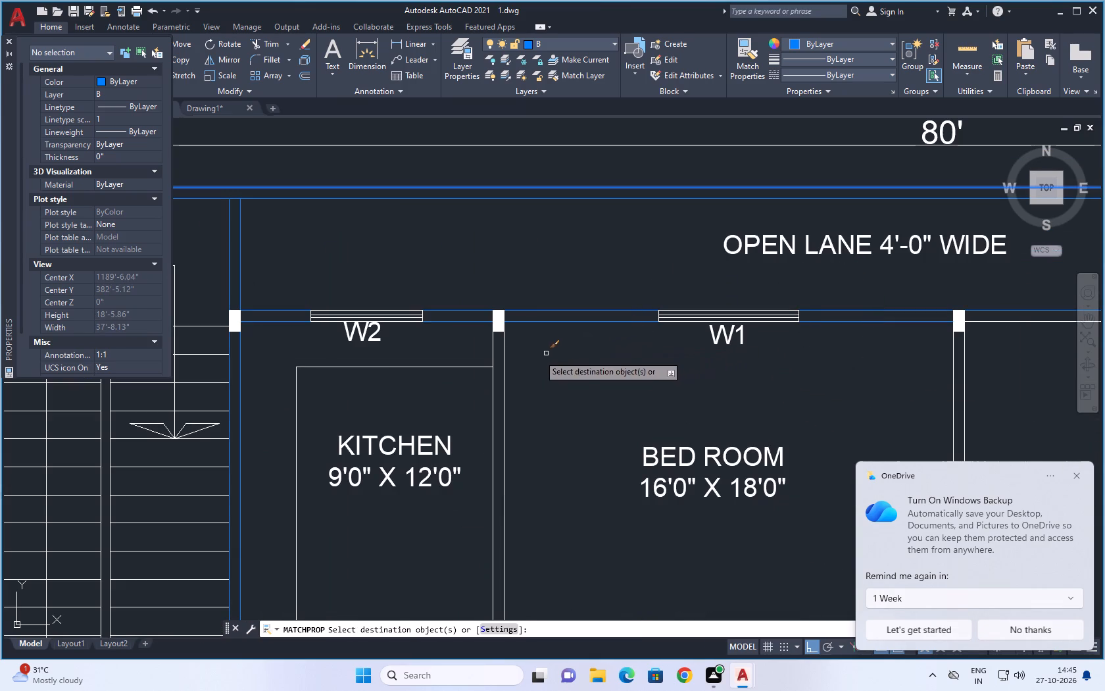
Match the layer B properties onto the kitchen–bedroom wall and the kitchen's lower wall on both sides of its opening.
{"action": "scroll", "coordinate": [539, 339], "scroll_direction": "down", "scroll_amount": 4}
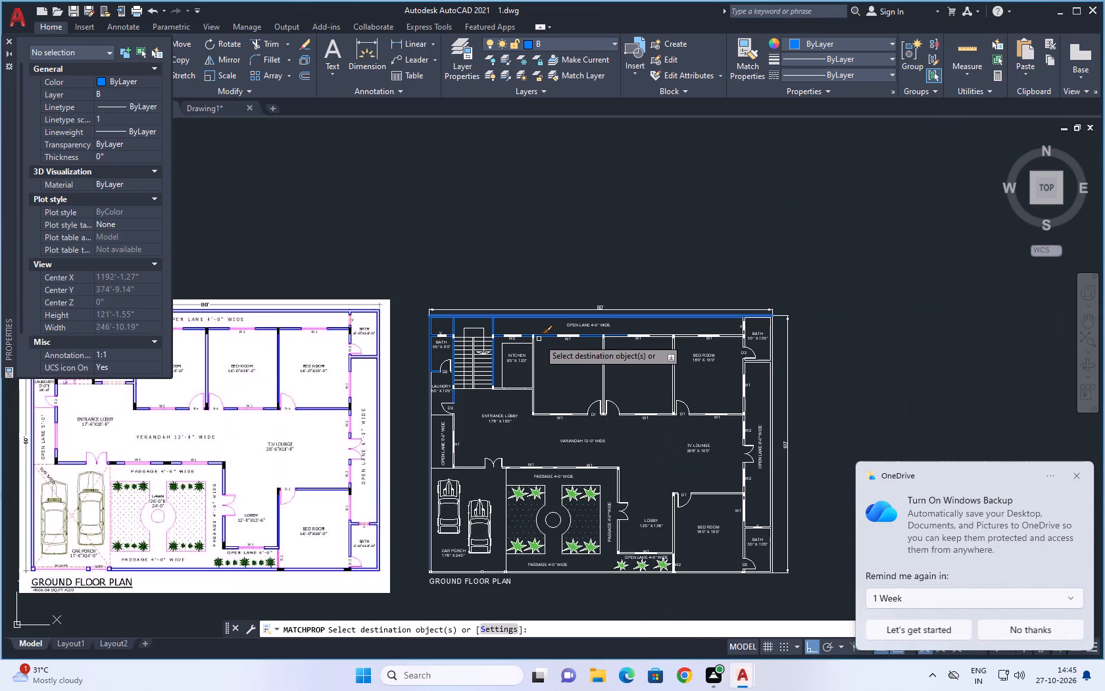
{"action": "scroll", "coordinate": [532, 348], "scroll_direction": "up", "scroll_amount": 3}
{"action": "left_click_drag", "start_coordinate": [543, 338], "coordinate": [535, 345]}
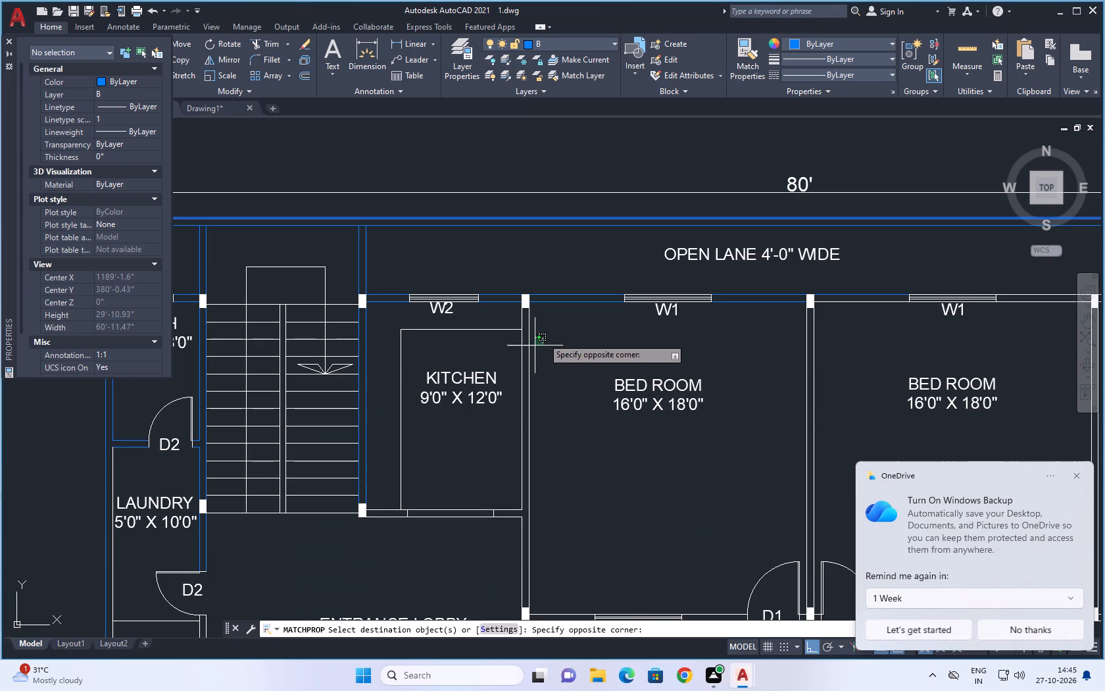
{"action": "left_click_drag", "start_coordinate": [535, 345], "coordinate": [518, 347]}
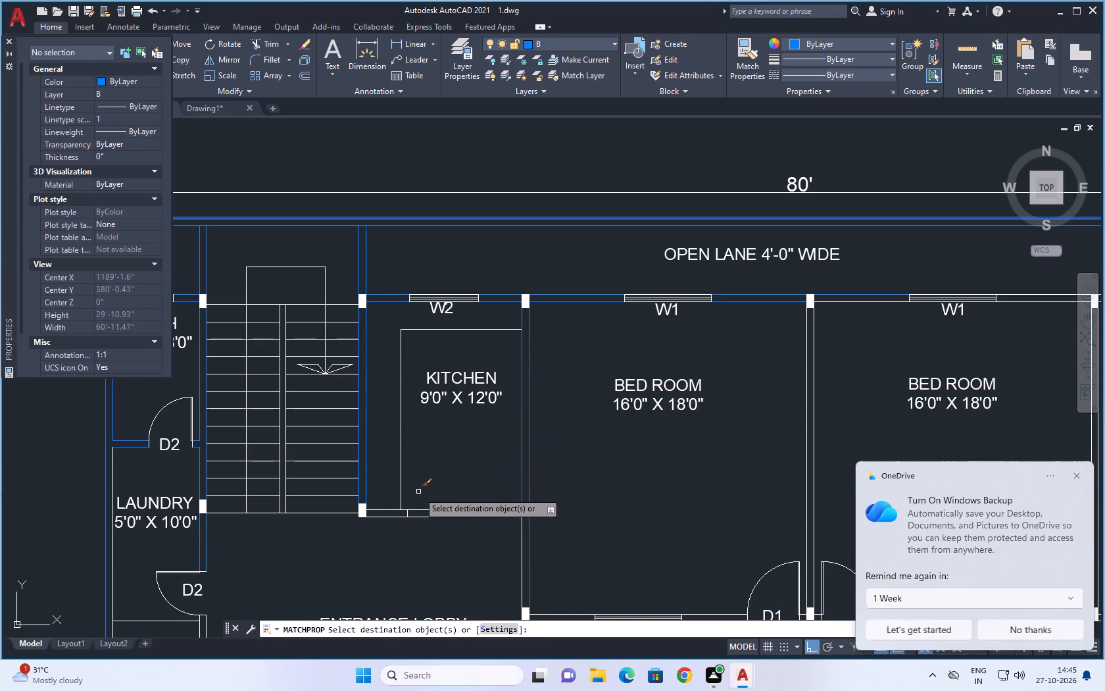
{"action": "left_click_drag", "start_coordinate": [384, 501], "coordinate": [383, 522]}
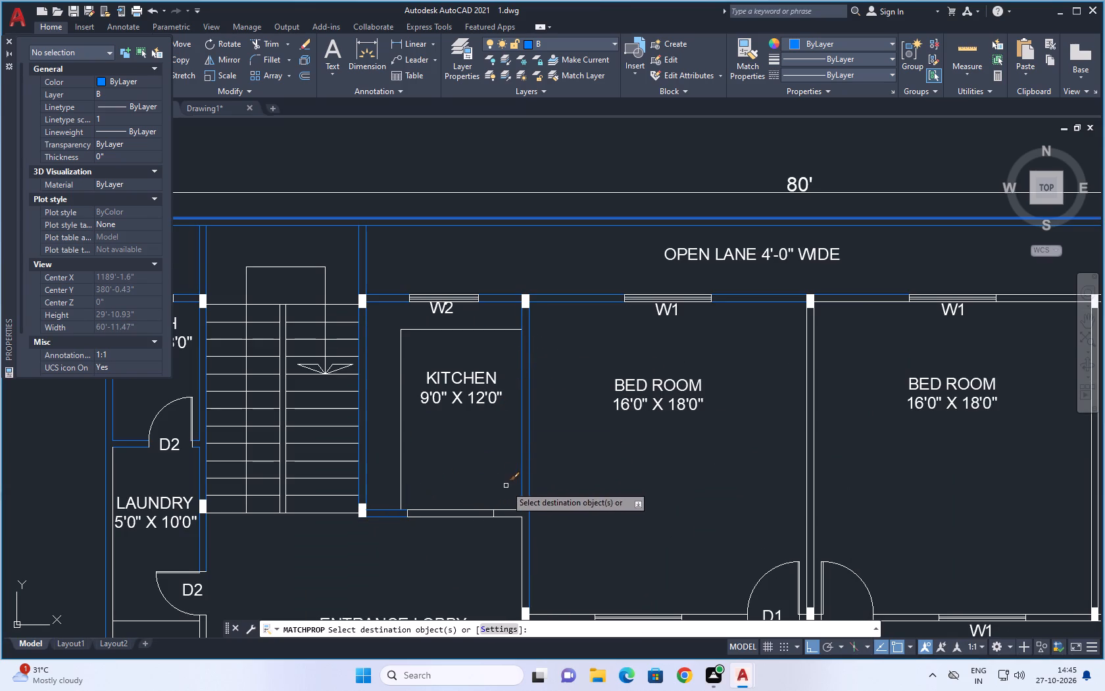
{"action": "left_click_drag", "start_coordinate": [505, 486], "coordinate": [506, 532]}
Match the layer B properties onto the middle bedroom's upper wall beside window W1 and the wall separating it from the bedroom next to the kitchen.
{"action": "scroll", "coordinate": [522, 429], "scroll_direction": "down", "scroll_amount": 3}
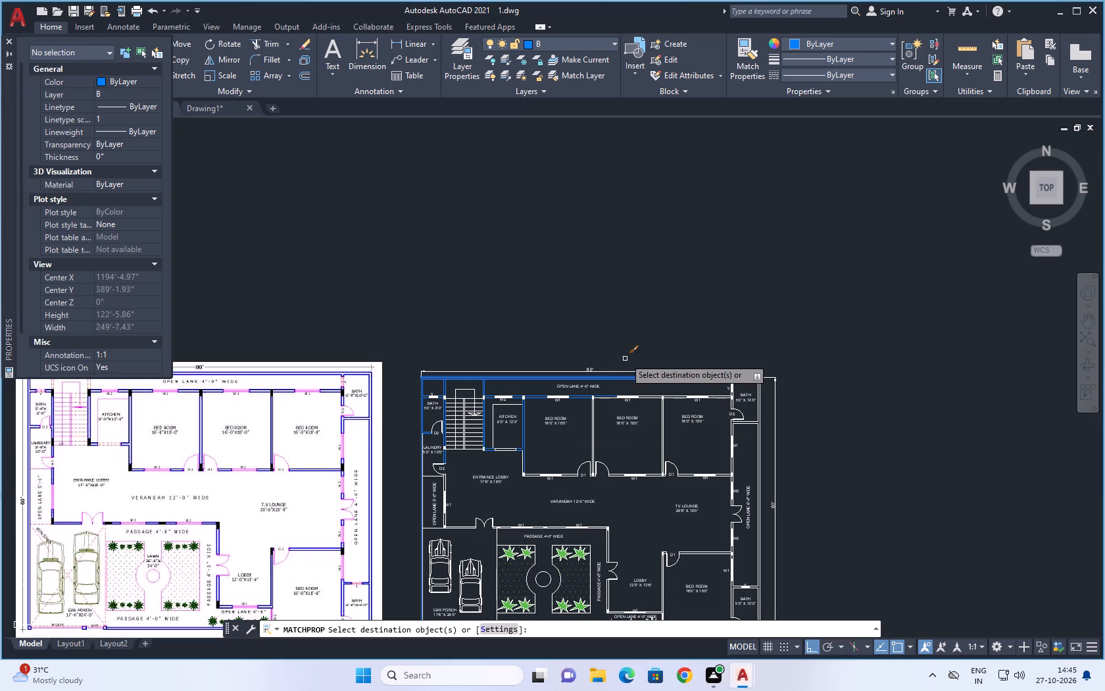
{"action": "scroll", "coordinate": [609, 395], "scroll_direction": "up", "scroll_amount": 4}
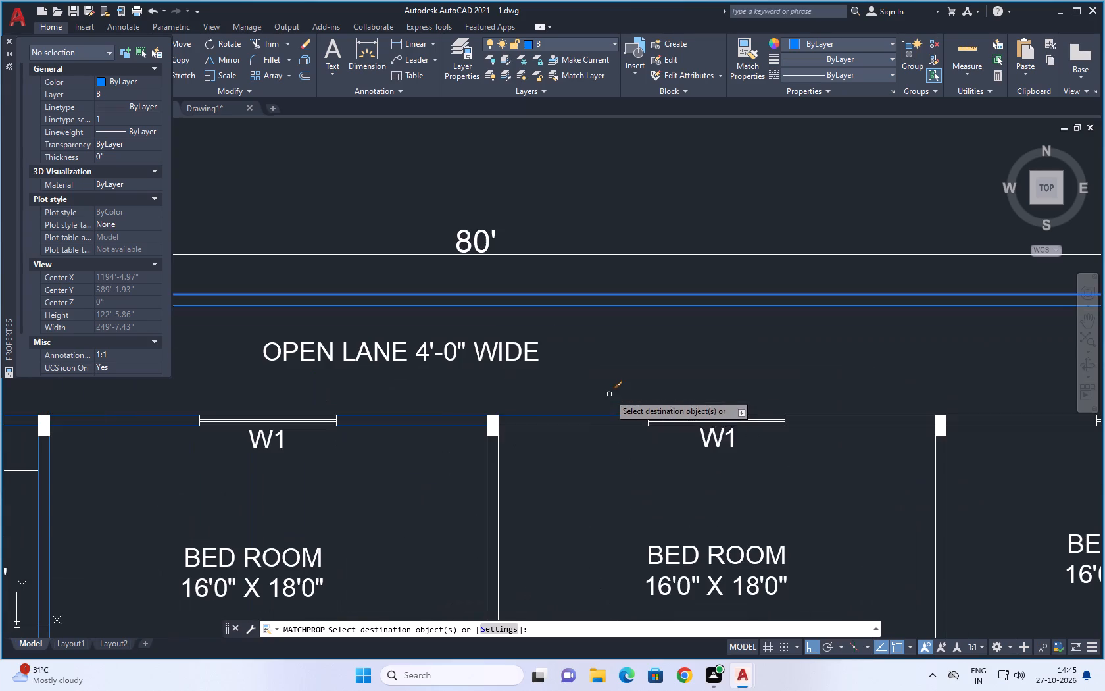
{"action": "left_click_drag", "start_coordinate": [619, 393], "coordinate": [589, 451]}
{"action": "left_click_drag", "start_coordinate": [888, 397], "coordinate": [872, 442]}
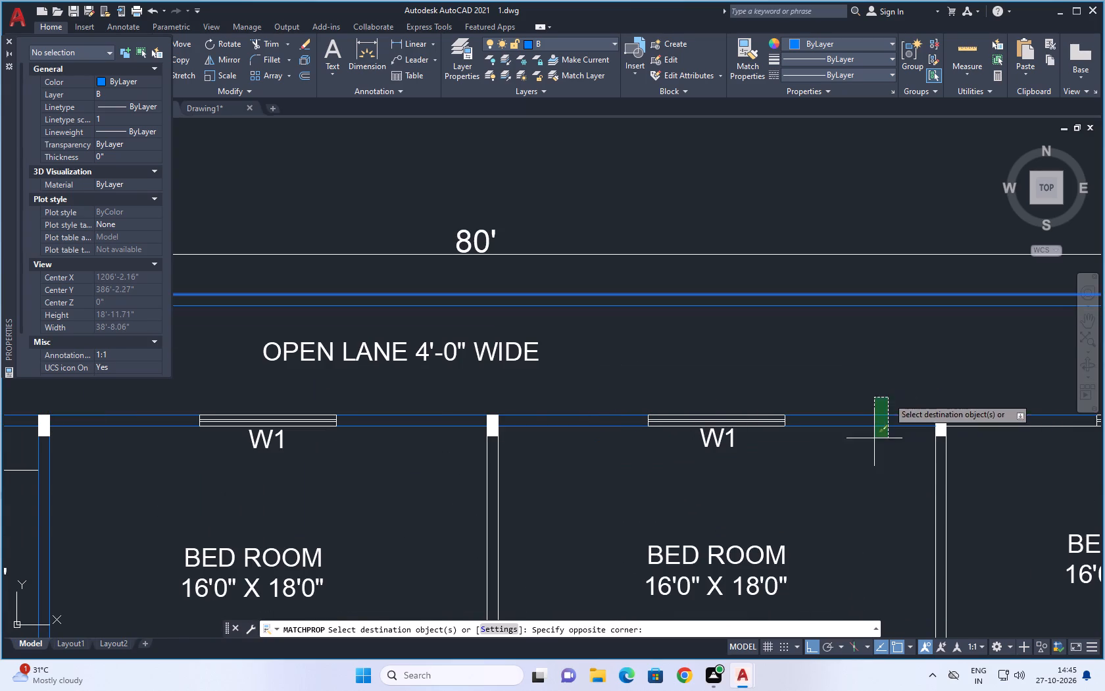
{"action": "left_click_drag", "start_coordinate": [872, 442], "coordinate": [865, 457]}
{"action": "left_click_drag", "start_coordinate": [544, 466], "coordinate": [467, 511]}
Match the layer B properties onto the kitchen-side bedroom's lower wall on both sides of W1 and its entrance lobby-side wall line.
{"action": "scroll", "coordinate": [512, 434], "scroll_direction": "down", "scroll_amount": 4}
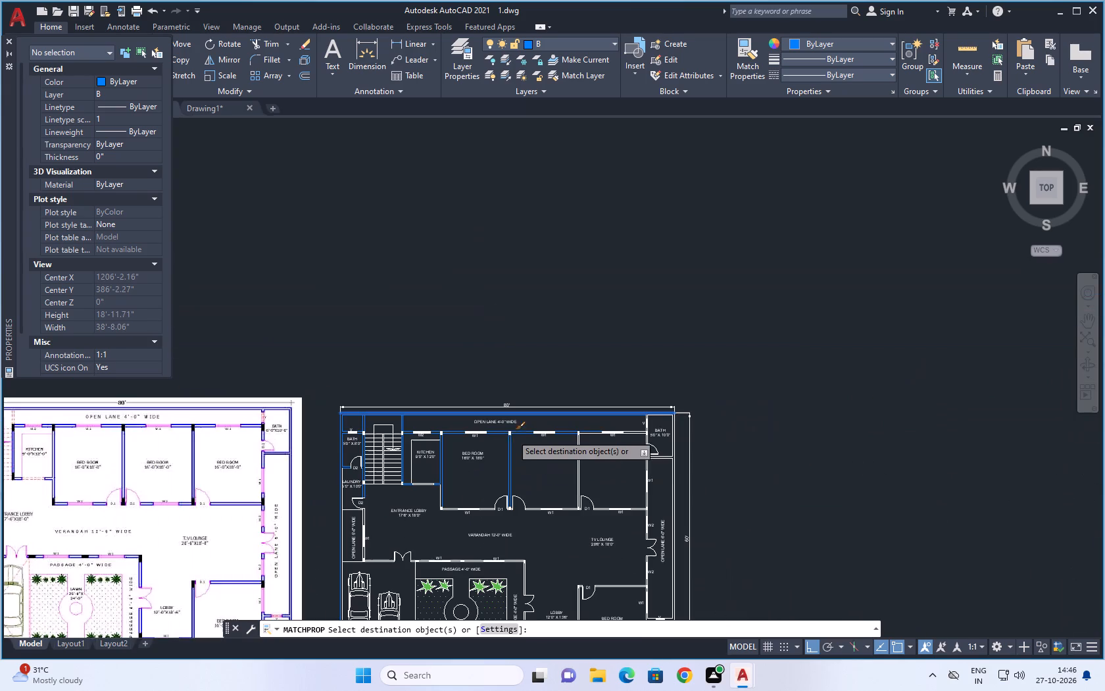
{"action": "scroll", "coordinate": [445, 512], "scroll_direction": "up", "scroll_amount": 4}
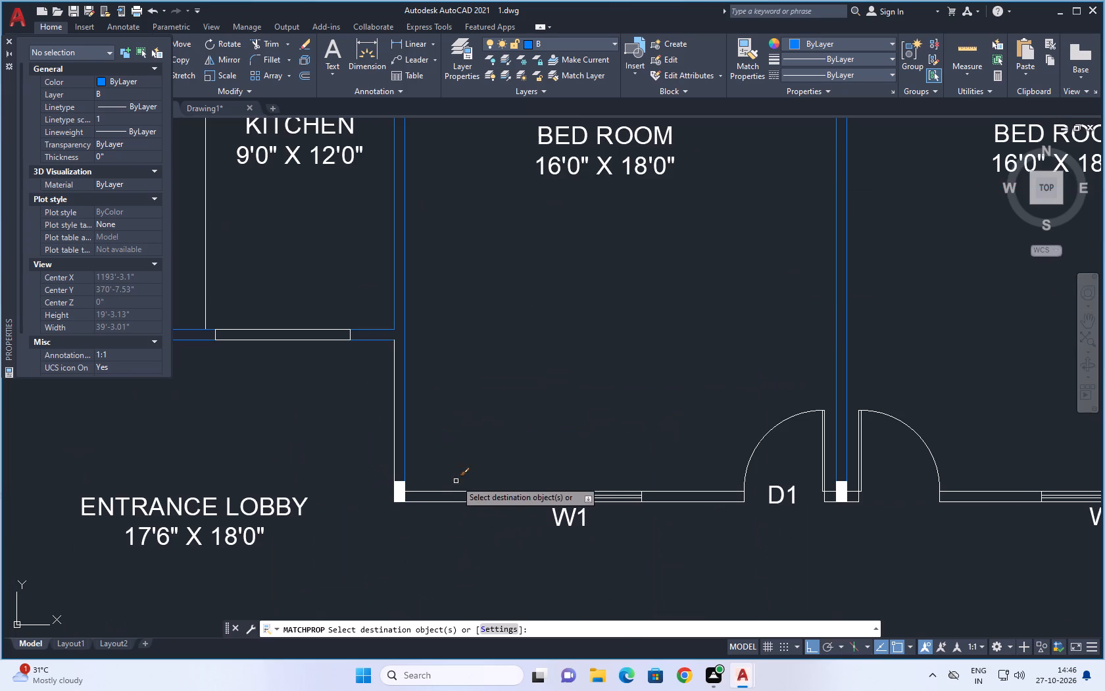
{"action": "left_click_drag", "start_coordinate": [462, 469], "coordinate": [443, 523]}
{"action": "left_click", "coordinate": [388, 429]}
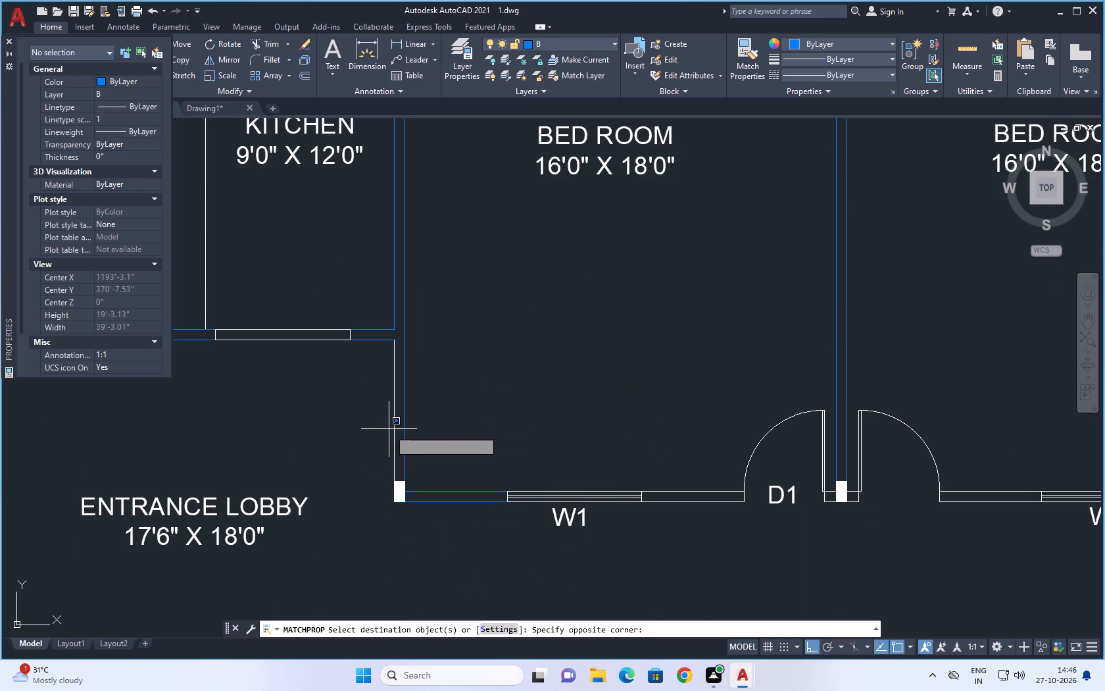
{"action": "left_click_drag", "start_coordinate": [399, 419], "coordinate": [387, 436]}
{"action": "left_click_drag", "start_coordinate": [401, 422], "coordinate": [382, 440]}
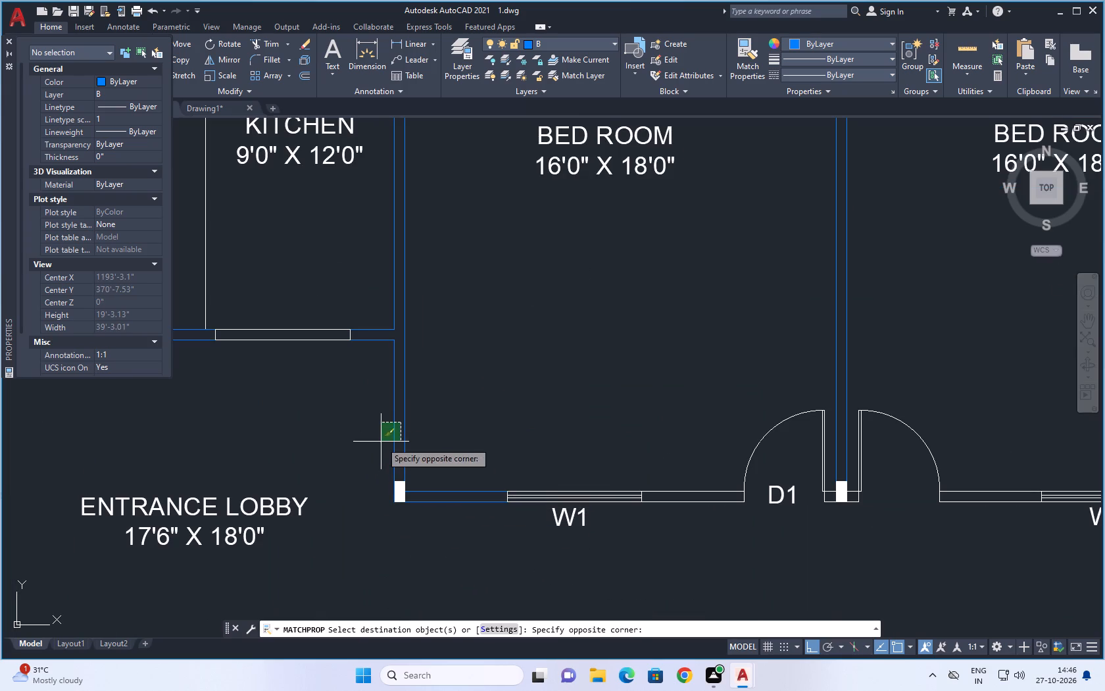
{"action": "left_click", "coordinate": [381, 444]}
{"action": "left_click_drag", "start_coordinate": [710, 472], "coordinate": [687, 534]}
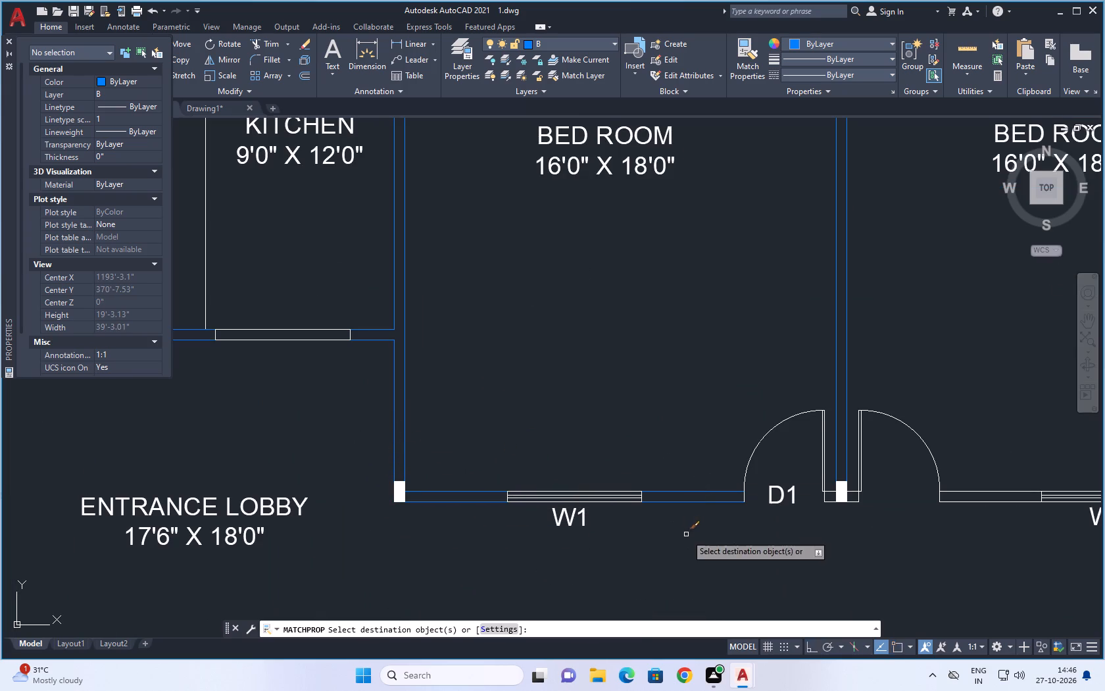
Match the layer B properties onto the short wall lines on both sides of the column between the two adjacent bedroom doors.
{"action": "scroll", "coordinate": [662, 444], "scroll_direction": "down", "scroll_amount": 1}
{"action": "scroll", "coordinate": [767, 467], "scroll_direction": "up", "scroll_amount": 4}
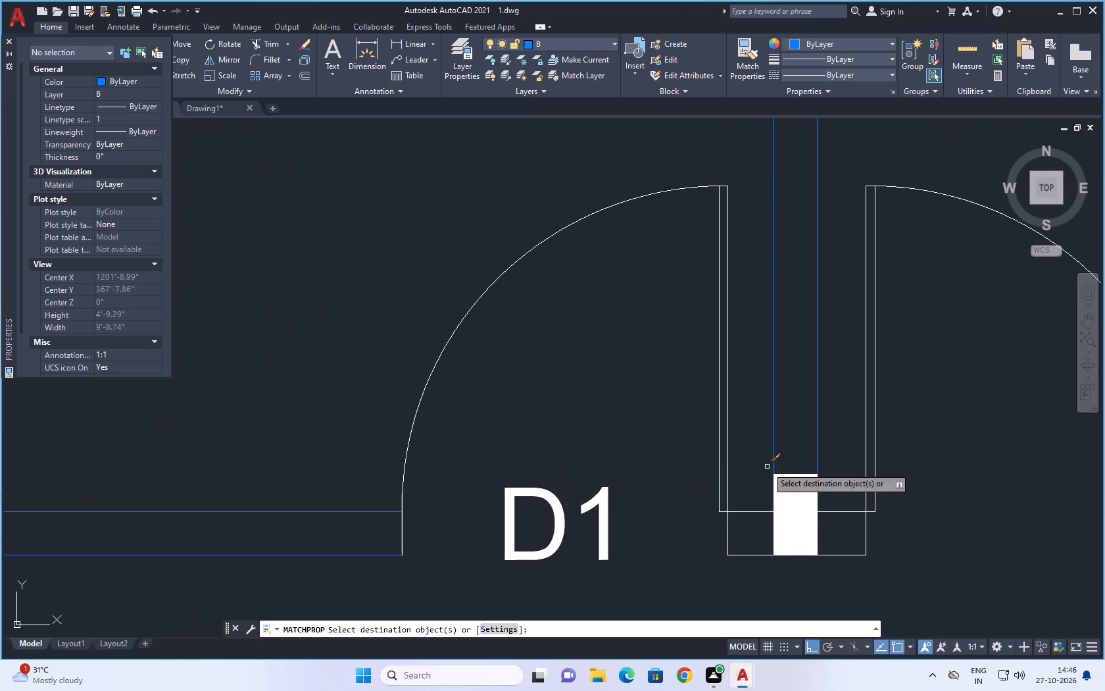
{"action": "left_click_drag", "start_coordinate": [751, 493], "coordinate": [756, 565]}
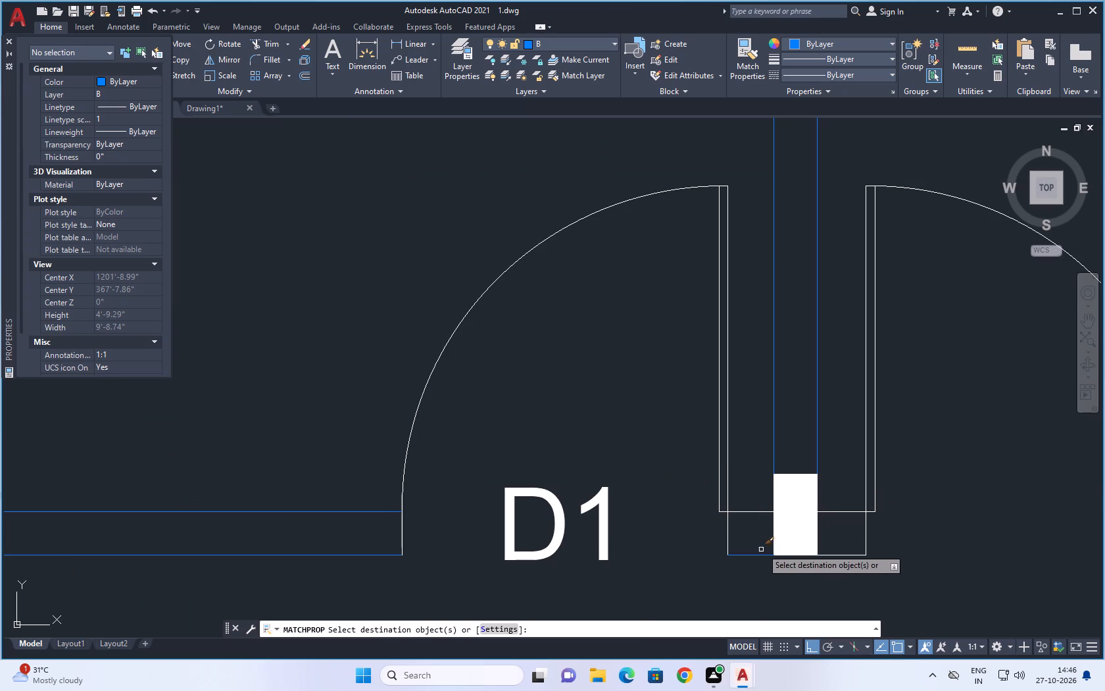
{"action": "left_click_drag", "start_coordinate": [752, 491], "coordinate": [752, 566]}
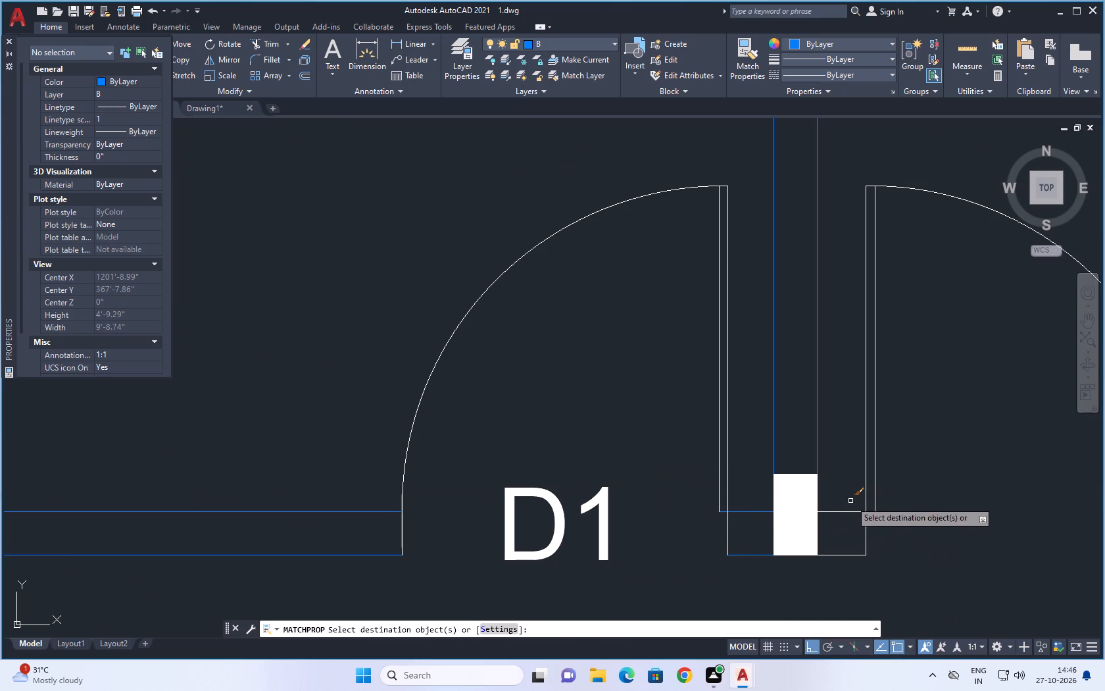
{"action": "left_click_drag", "start_coordinate": [850, 501], "coordinate": [841, 574]}
Match the layer B properties onto the middle bedroom's lower wall on both sides of W1 and the wall between it and the third bedroom.
{"action": "scroll", "coordinate": [699, 449], "scroll_direction": "down", "scroll_amount": 2}
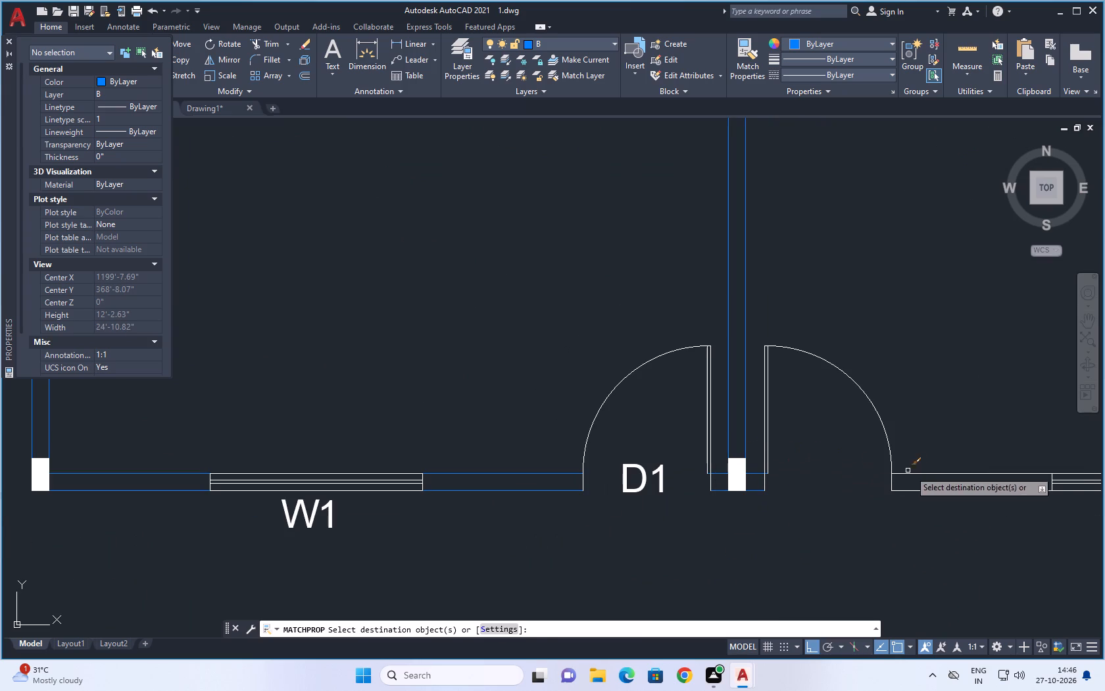
{"action": "left_click_drag", "start_coordinate": [969, 447], "coordinate": [941, 538]}
{"action": "scroll", "coordinate": [767, 486], "scroll_direction": "down", "scroll_amount": 3}
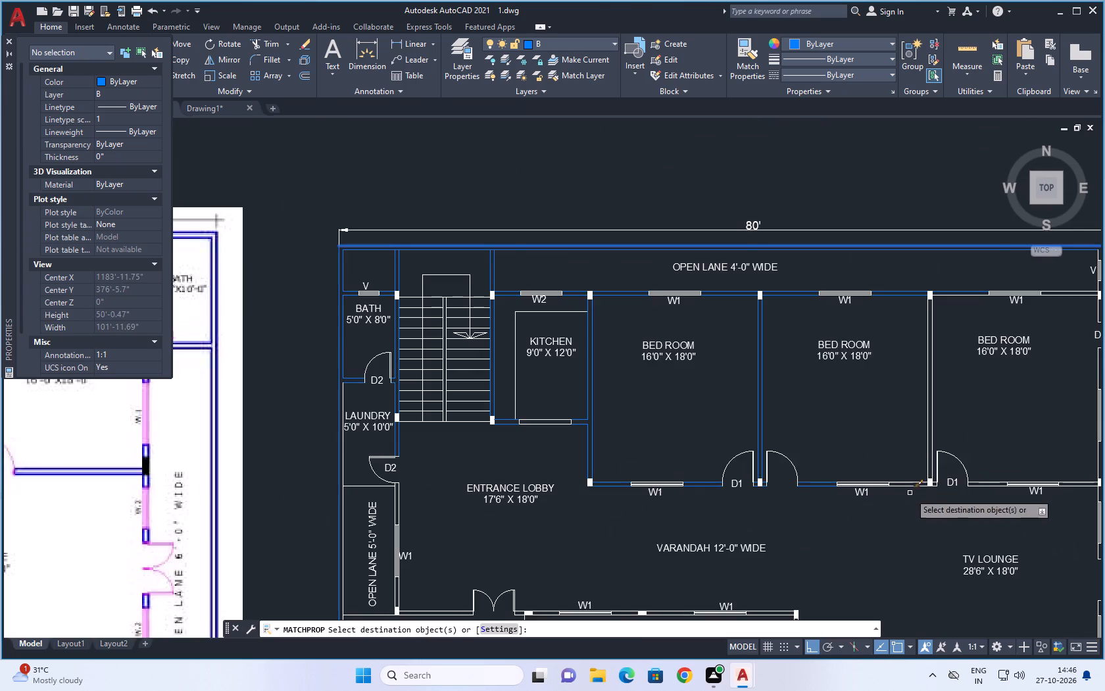
{"action": "scroll", "coordinate": [932, 492], "scroll_direction": "up", "scroll_amount": 3}
{"action": "left_click_drag", "start_coordinate": [858, 436], "coordinate": [800, 519]}
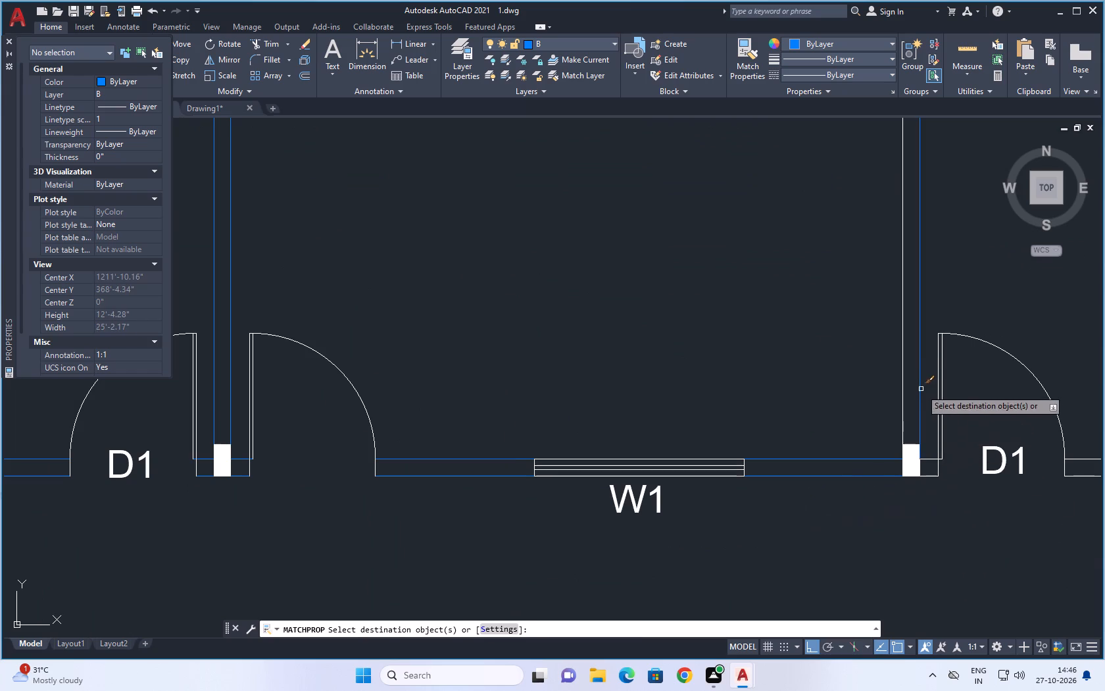
{"action": "left_click_drag", "start_coordinate": [929, 364], "coordinate": [879, 403]}
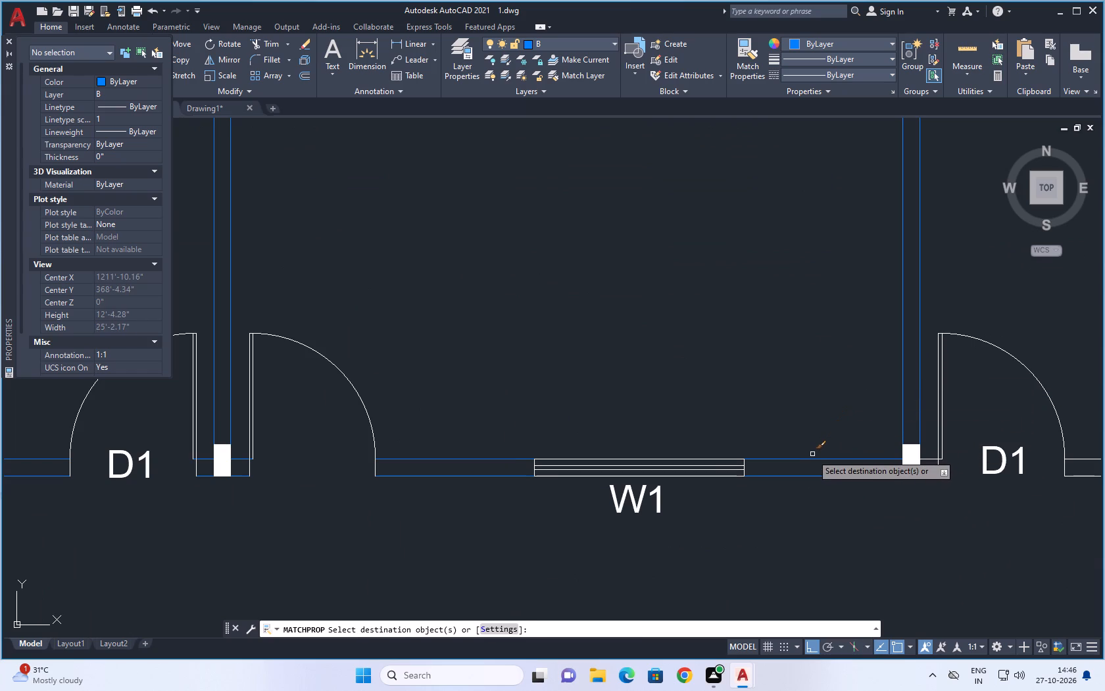
Match the layer B properties onto the third bedroom's upper wall on both sides of window W1.
{"action": "scroll", "coordinate": [810, 453], "scroll_direction": "down", "scroll_amount": 3}
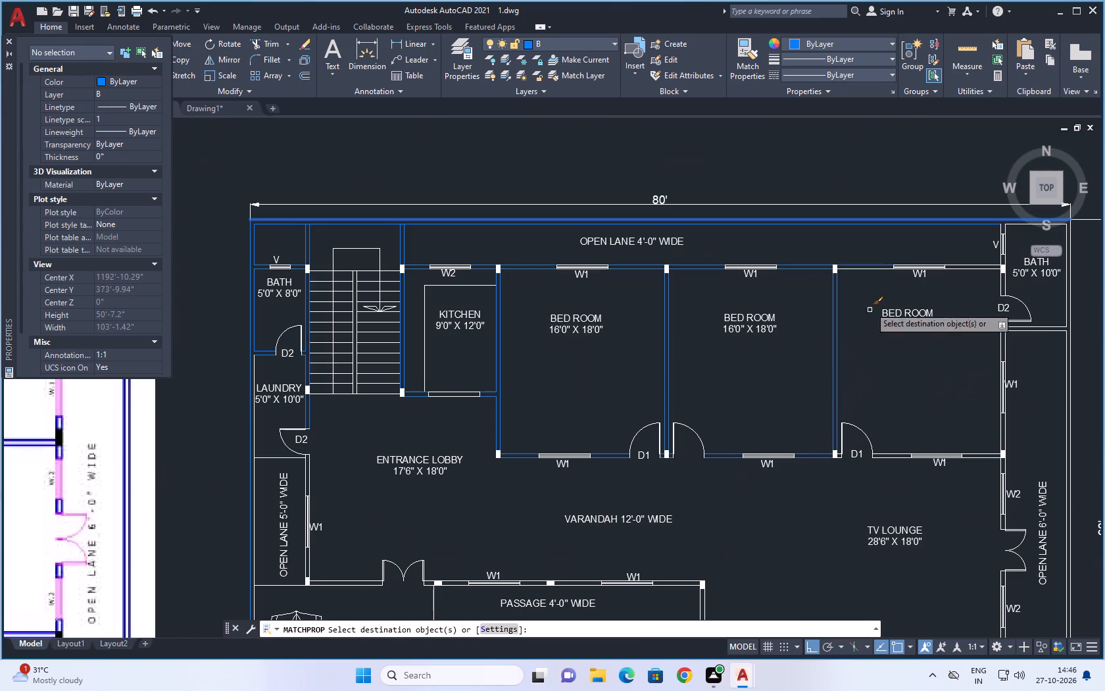
{"action": "left_click", "coordinate": [873, 270]}
{"action": "left_click_drag", "start_coordinate": [982, 250], "coordinate": [965, 288]}
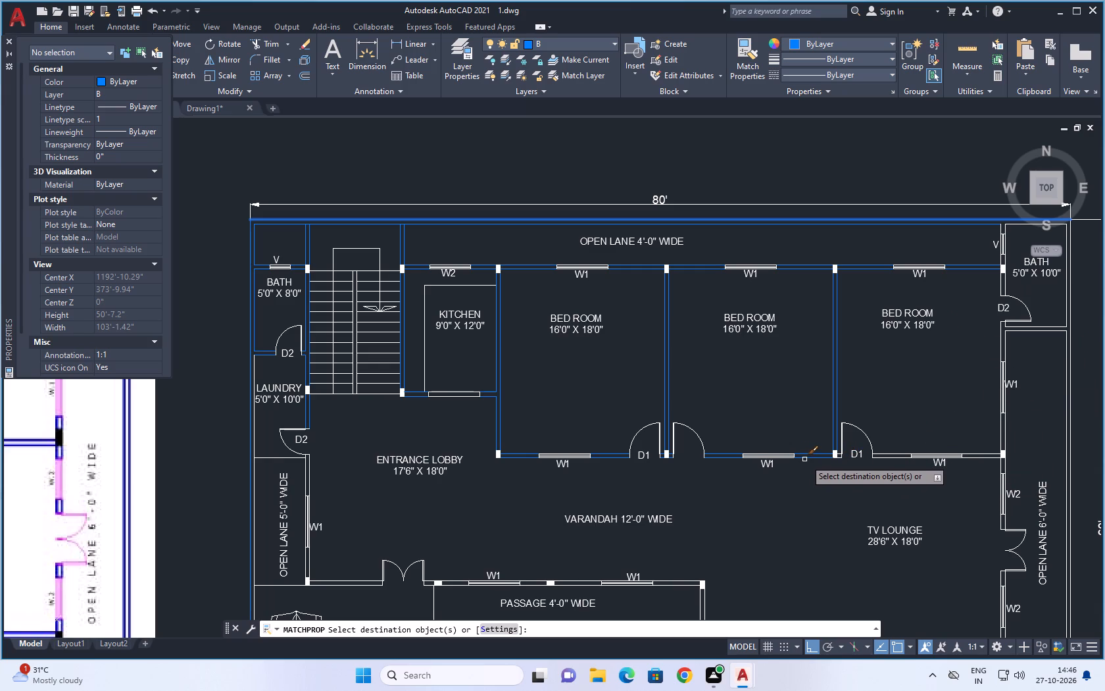
Match the layer B properties onto the third bedroom's lower wall: the short stub beside door D1 and both sides of window W1.
{"action": "scroll", "coordinate": [805, 457], "scroll_direction": "up", "scroll_amount": 5}
{"action": "scroll", "coordinate": [813, 456], "scroll_direction": "down", "scroll_amount": 4}
{"action": "scroll", "coordinate": [875, 448], "scroll_direction": "up", "scroll_amount": 4}
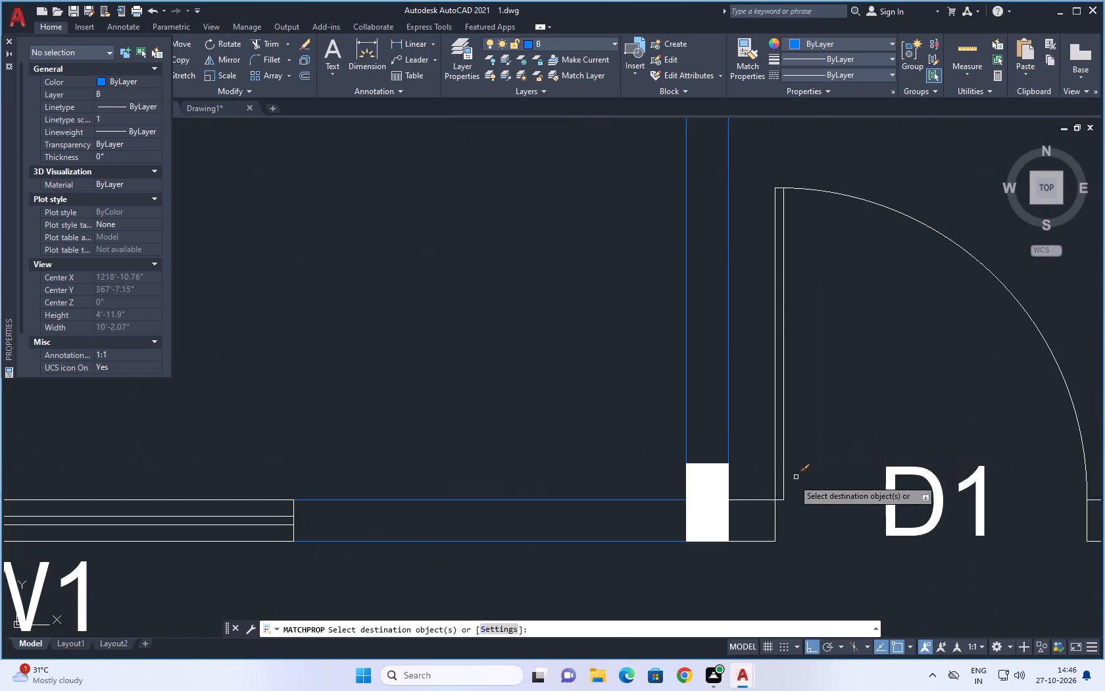
{"action": "left_click_drag", "start_coordinate": [758, 484], "coordinate": [762, 549]}
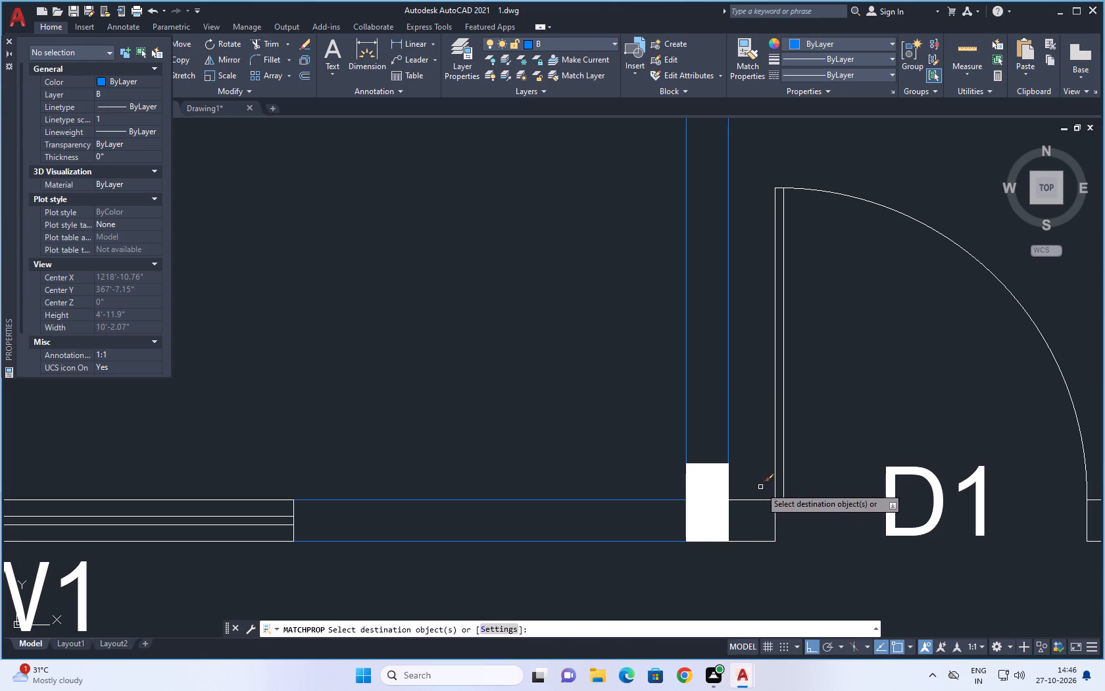
{"action": "left_click_drag", "start_coordinate": [760, 487], "coordinate": [751, 544]}
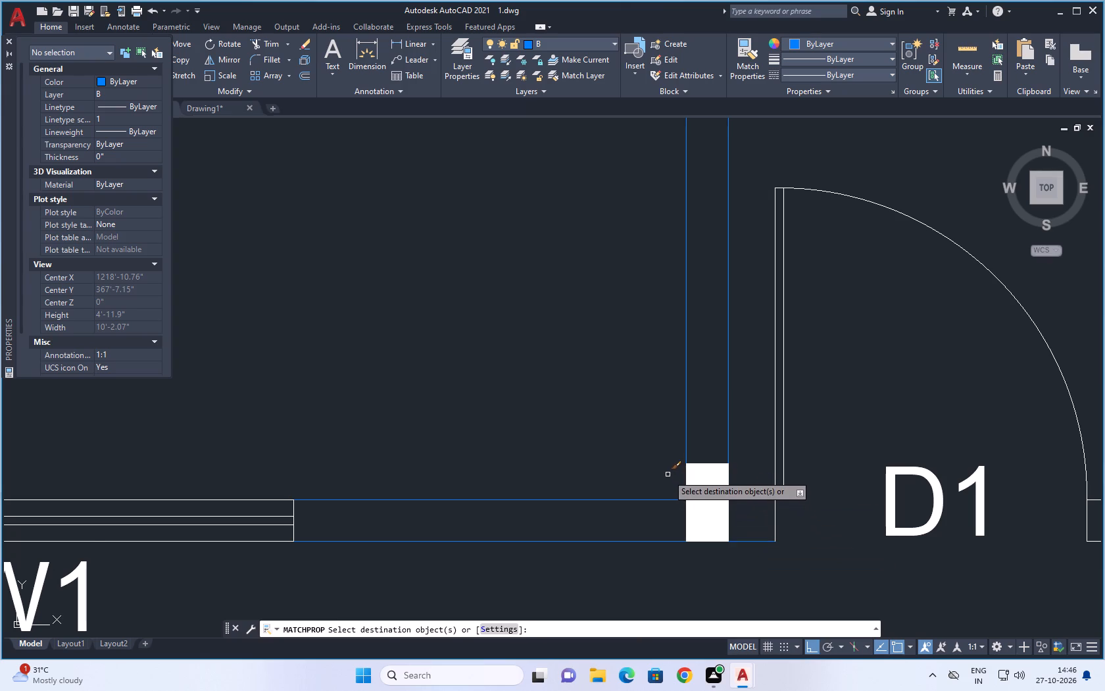
{"action": "scroll", "coordinate": [668, 474], "scroll_direction": "down", "scroll_amount": 3}
{"action": "left_click_drag", "start_coordinate": [839, 455], "coordinate": [793, 534]}
{"action": "scroll", "coordinate": [785, 500], "scroll_direction": "down", "scroll_amount": 2}
{"action": "scroll", "coordinate": [881, 494], "scroll_direction": "up", "scroll_amount": 3}
{"action": "left_click_drag", "start_coordinate": [905, 463], "coordinate": [905, 466]}
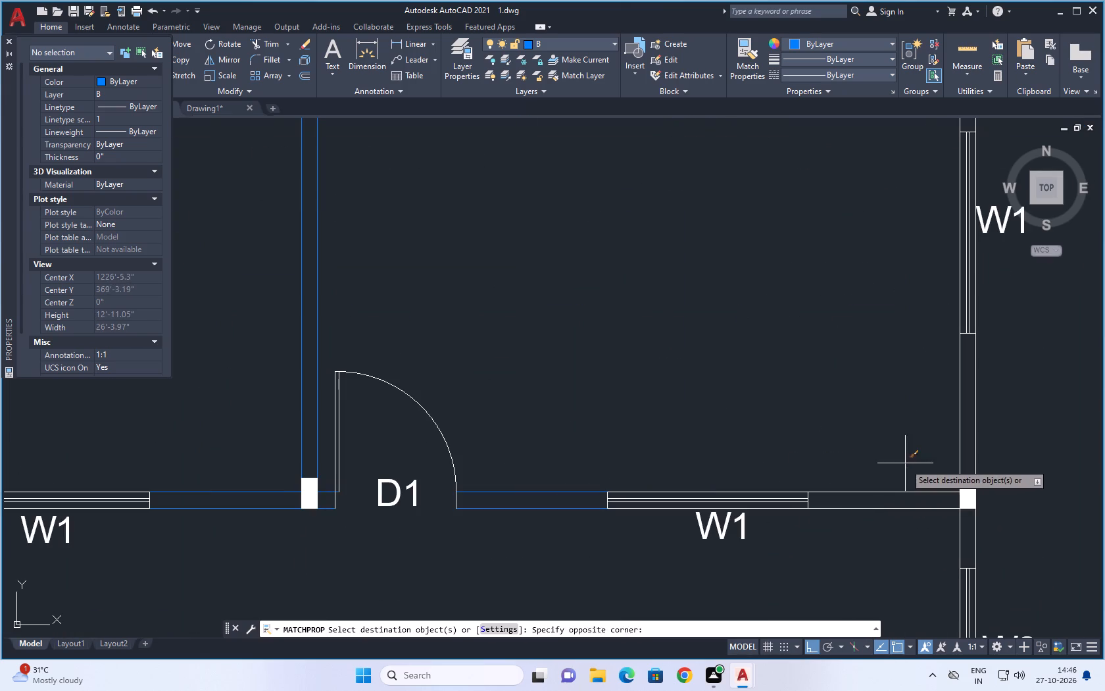
{"action": "left_click_drag", "start_coordinate": [905, 466], "coordinate": [870, 546]}
Match the layer B properties onto the third bedroom's open lane-side wall around W1, the adjoining bath's lower wall and the stub at door D2.
{"action": "left_click_drag", "start_coordinate": [987, 407], "coordinate": [920, 442]}
{"action": "scroll", "coordinate": [912, 448], "scroll_direction": "down", "scroll_amount": 1}
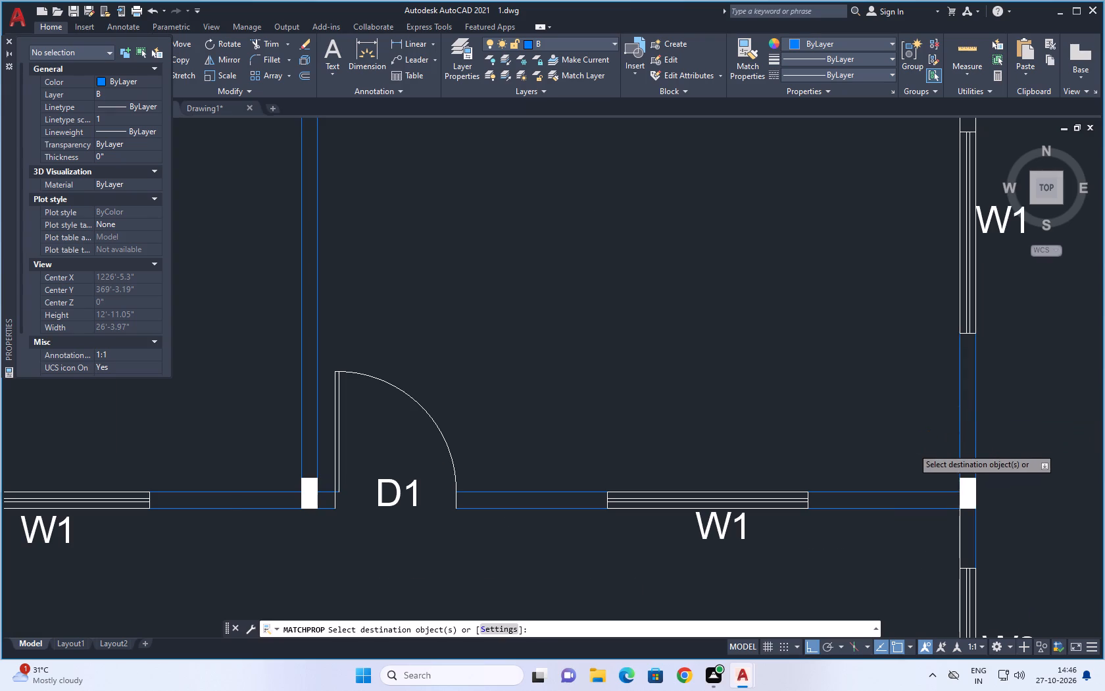
{"action": "scroll", "coordinate": [912, 448], "scroll_direction": "down", "scroll_amount": 2}
{"action": "scroll", "coordinate": [931, 349], "scroll_direction": "up", "scroll_amount": 4}
{"action": "left_click_drag", "start_coordinate": [933, 361], "coordinate": [809, 429]}
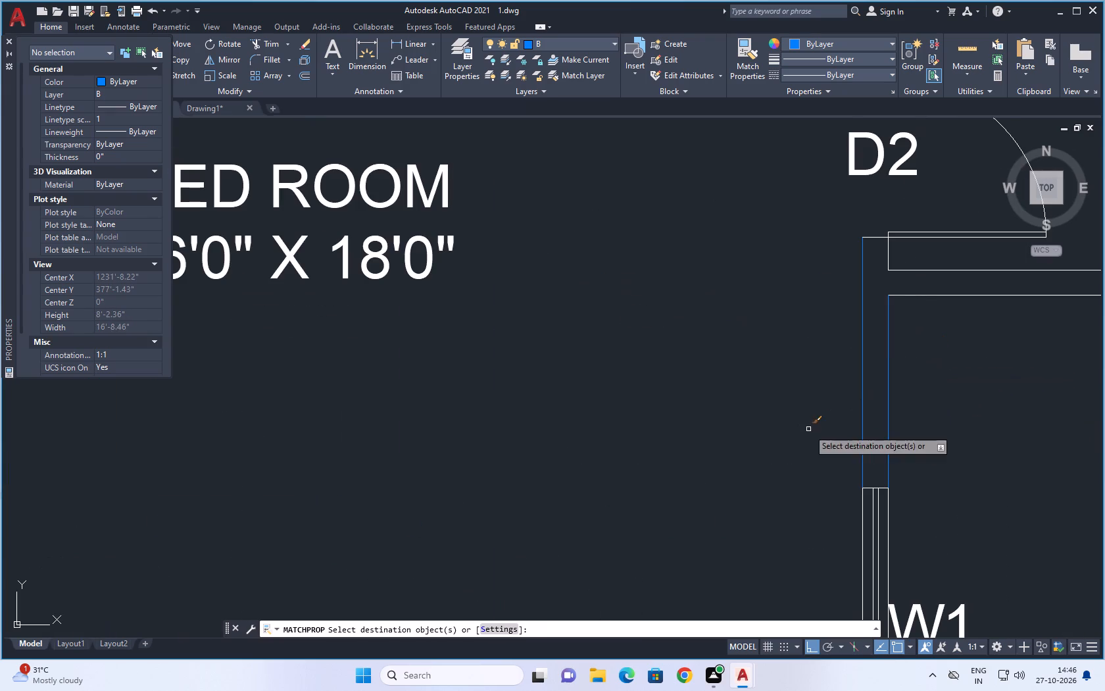
{"action": "left_click_drag", "start_coordinate": [920, 256], "coordinate": [893, 372]}
{"action": "left_click_drag", "start_coordinate": [896, 255], "coordinate": [888, 254]}
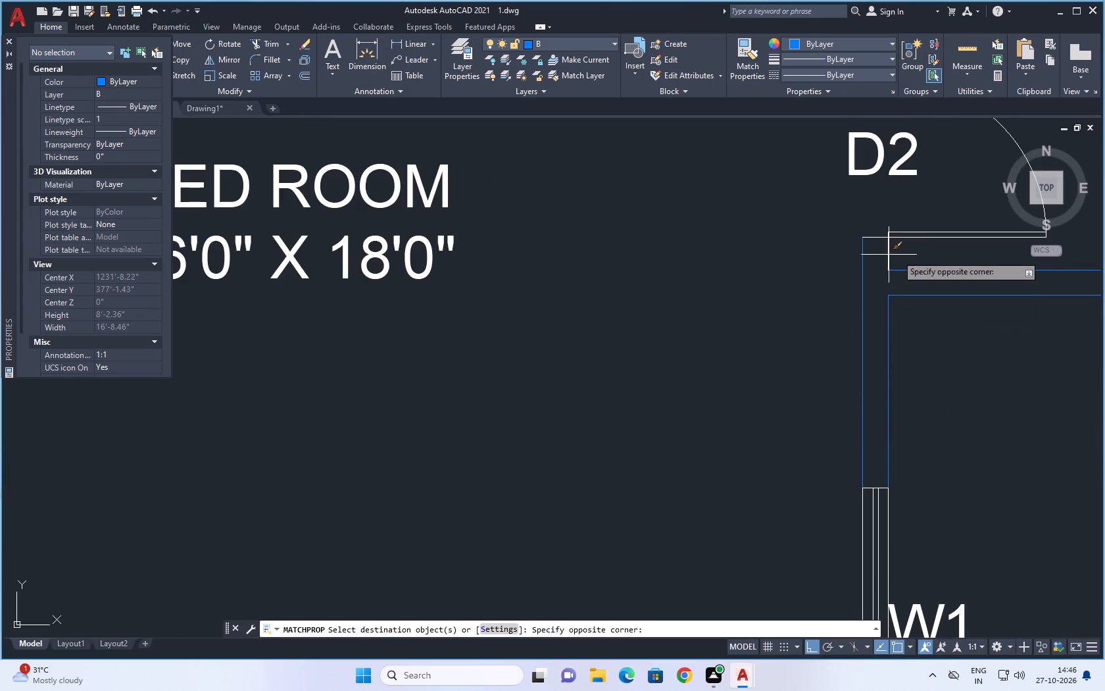
{"action": "left_click_drag", "start_coordinate": [888, 254], "coordinate": [876, 233]}
Match the layer B properties onto the upper 5'0" X 10'0" bath's top wall line and its inner wall around ventilator V down to door D2.
{"action": "scroll", "coordinate": [798, 320], "scroll_direction": "down", "scroll_amount": 3}
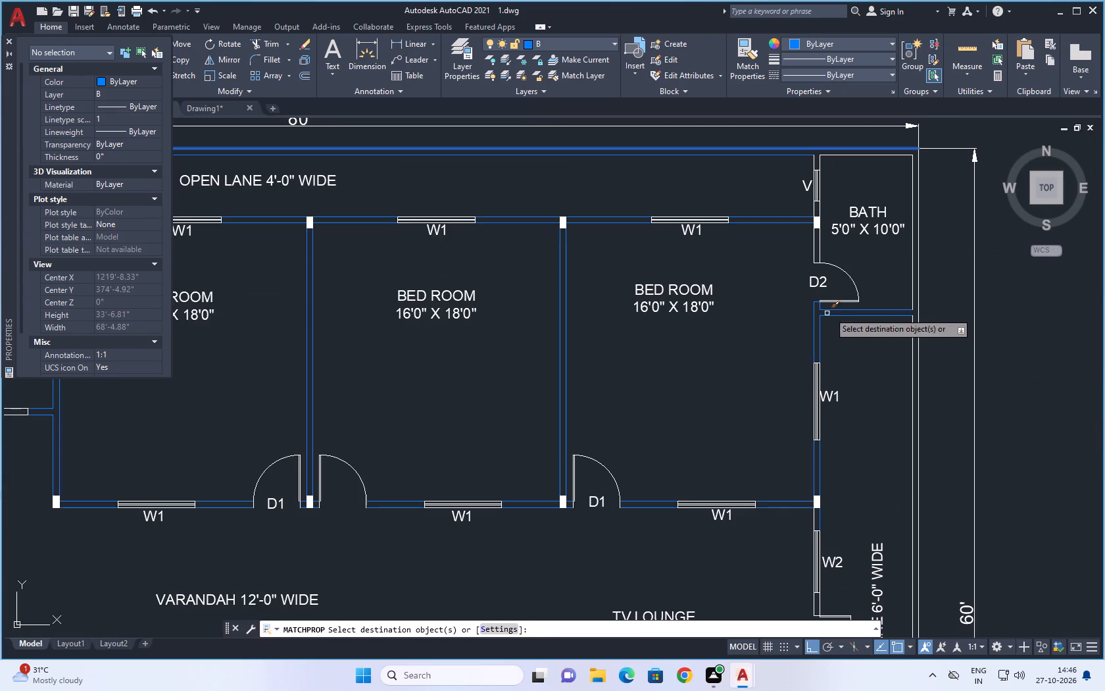
{"action": "scroll", "coordinate": [813, 150], "scroll_direction": "up", "scroll_amount": 5}
{"action": "left_click_drag", "start_coordinate": [898, 226], "coordinate": [805, 297]}
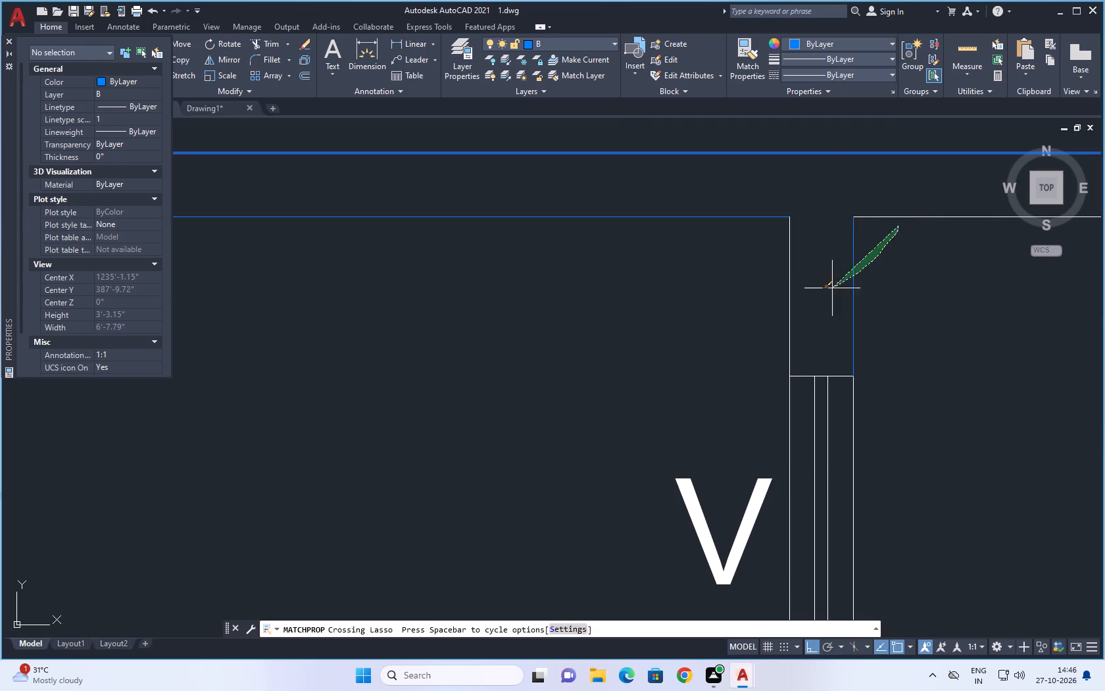
{"action": "left_click_drag", "start_coordinate": [805, 297], "coordinate": [735, 304]}
{"action": "left_click_drag", "start_coordinate": [920, 199], "coordinate": [883, 269]}
{"action": "scroll", "coordinate": [831, 230], "scroll_direction": "down", "scroll_amount": 4}
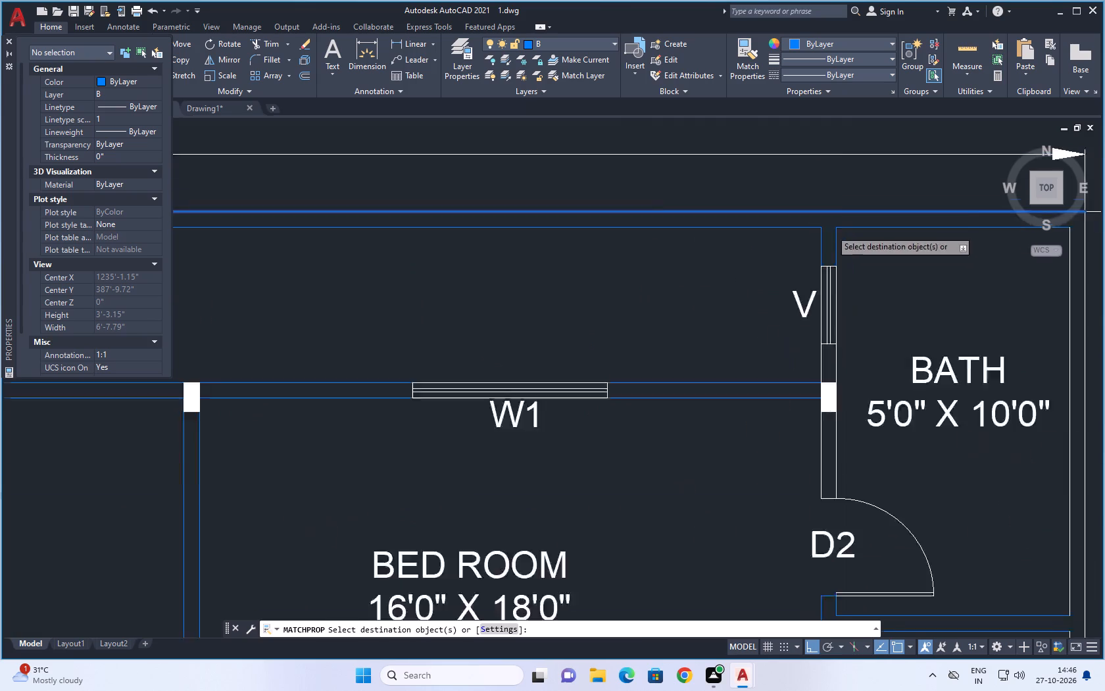
{"action": "scroll", "coordinate": [829, 313], "scroll_direction": "up", "scroll_amount": 4}
{"action": "left_click_drag", "start_coordinate": [893, 270], "coordinate": [708, 328]}
{"action": "scroll", "coordinate": [735, 285], "scroll_direction": "down", "scroll_amount": 4}
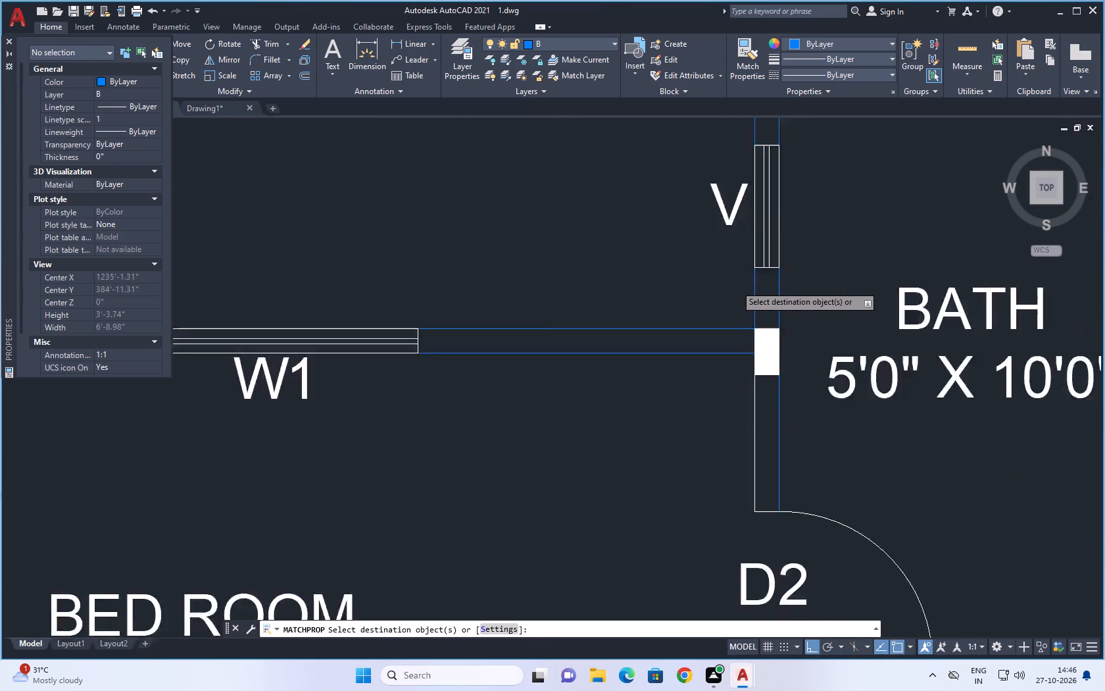
{"action": "scroll", "coordinate": [762, 345], "scroll_direction": "up", "scroll_amount": 4}
{"action": "left_click_drag", "start_coordinate": [754, 323], "coordinate": [569, 392]}
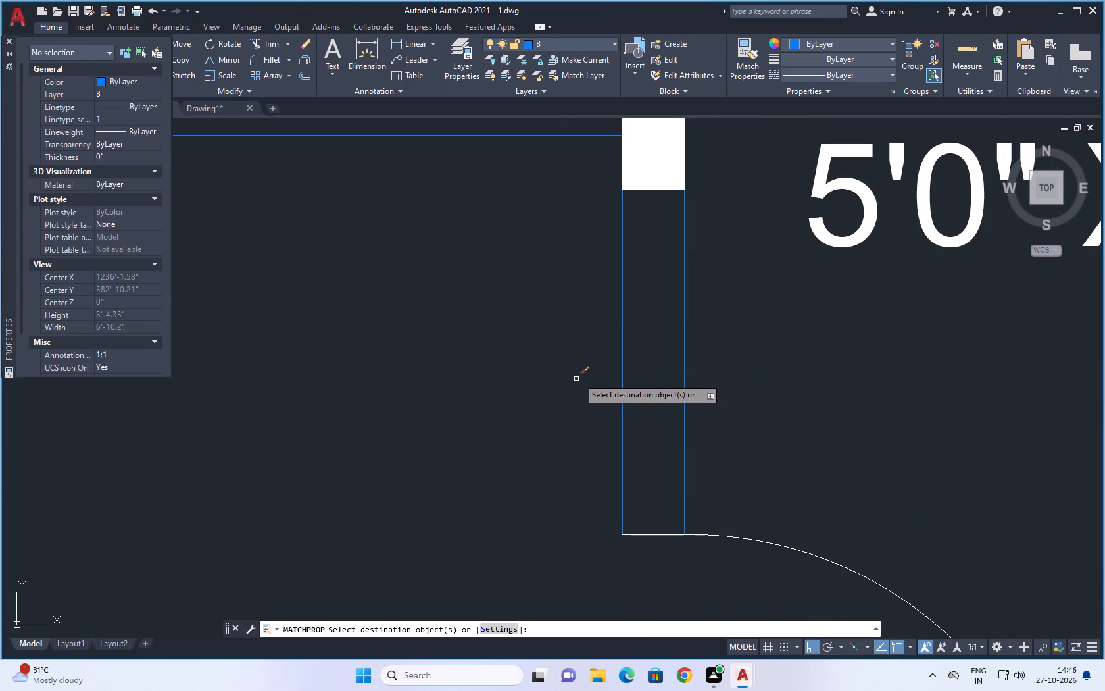
Match the layer B properties onto the outer boundary wall lines beside the upper 5'0" X 10'0" bath.
{"action": "scroll", "coordinate": [600, 345], "scroll_direction": "down", "scroll_amount": 5}
{"action": "left_click_drag", "start_coordinate": [791, 374], "coordinate": [737, 409]}
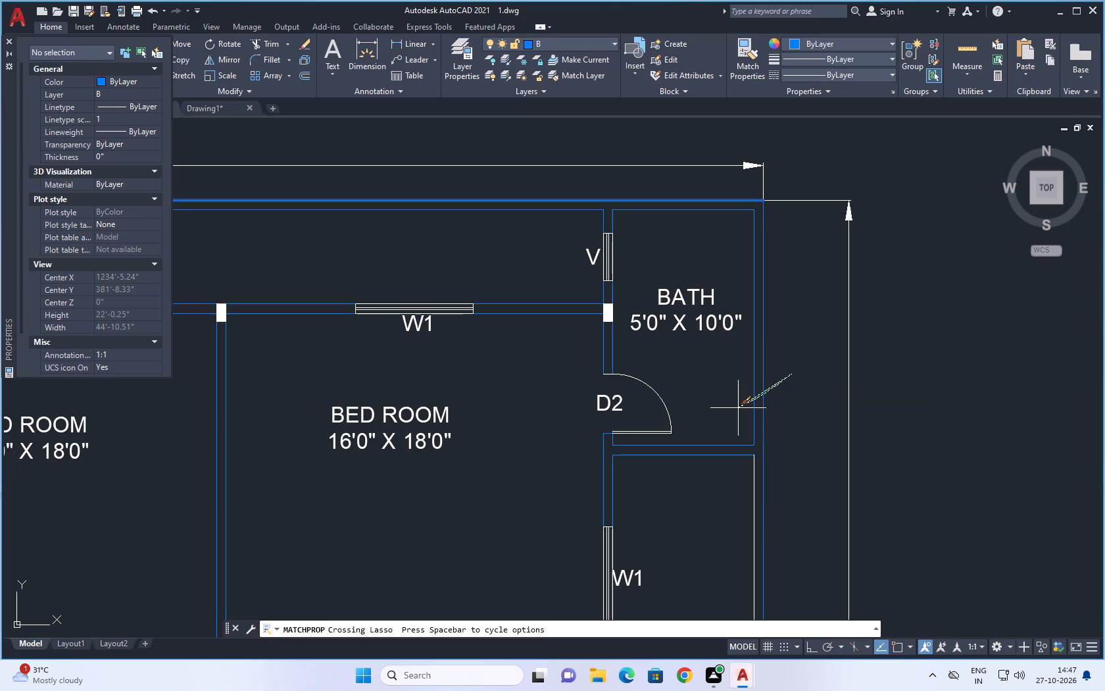
{"action": "left_click_drag", "start_coordinate": [737, 409], "coordinate": [737, 409]}
{"action": "scroll", "coordinate": [796, 294], "scroll_direction": "down", "scroll_amount": 3}
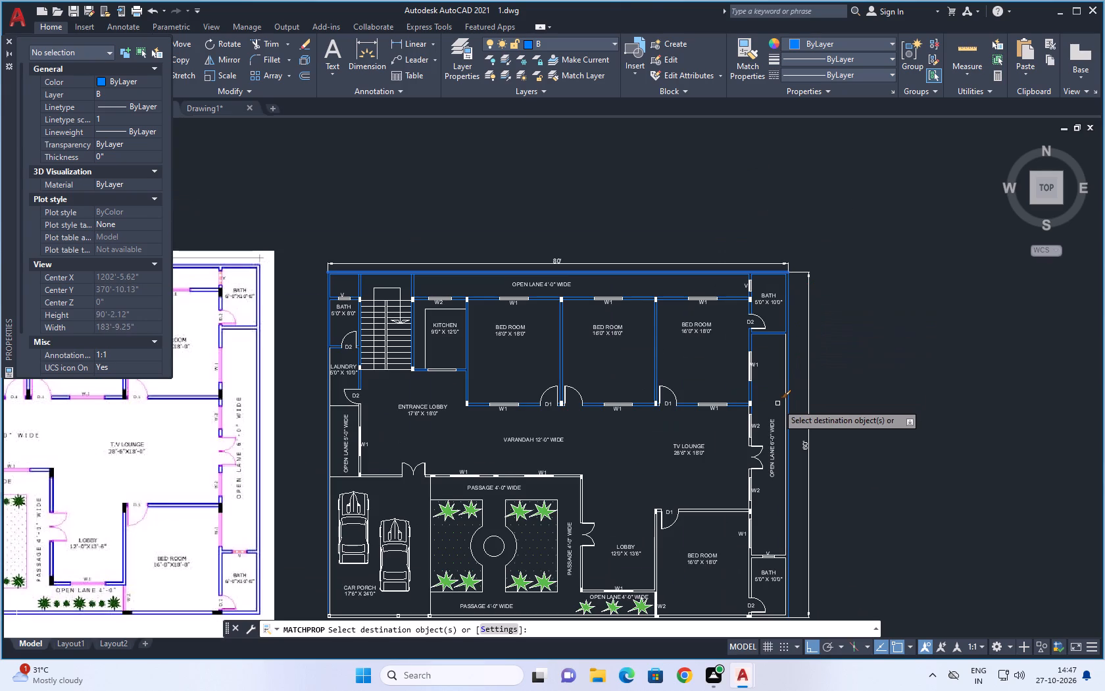
Match the layer B properties onto the TV lounge's lane-side wall stubs around both W2 windows and the double door.
{"action": "scroll", "coordinate": [744, 432], "scroll_direction": "up", "scroll_amount": 3}
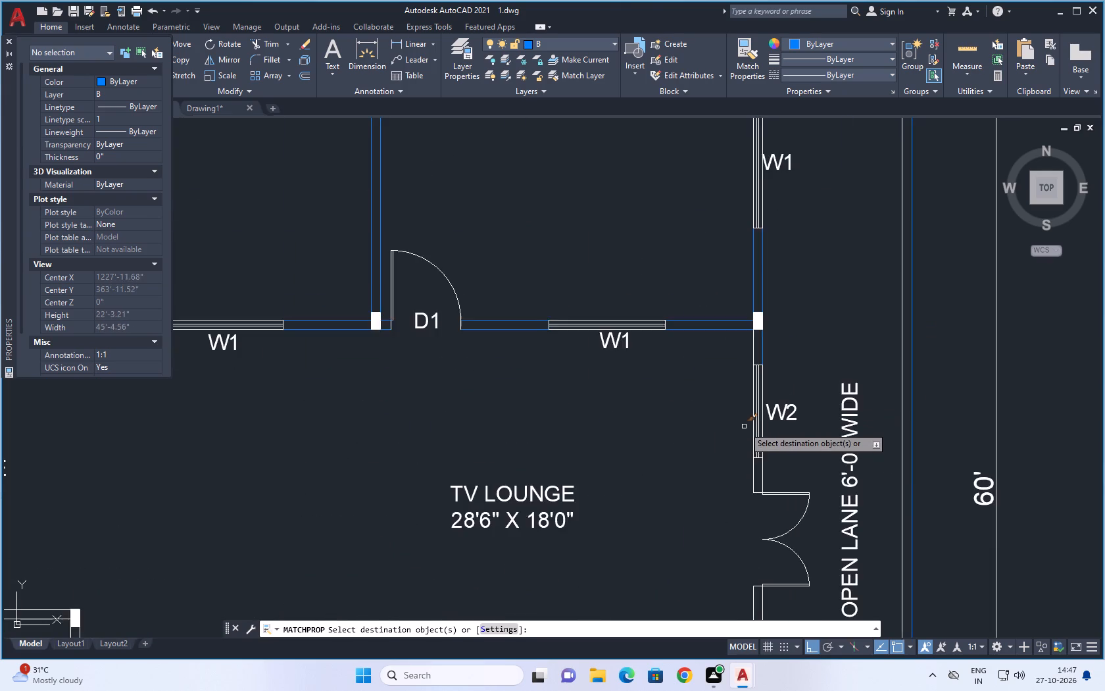
{"action": "scroll", "coordinate": [752, 428], "scroll_direction": "up", "scroll_amount": 1}
{"action": "left_click", "coordinate": [751, 307]}
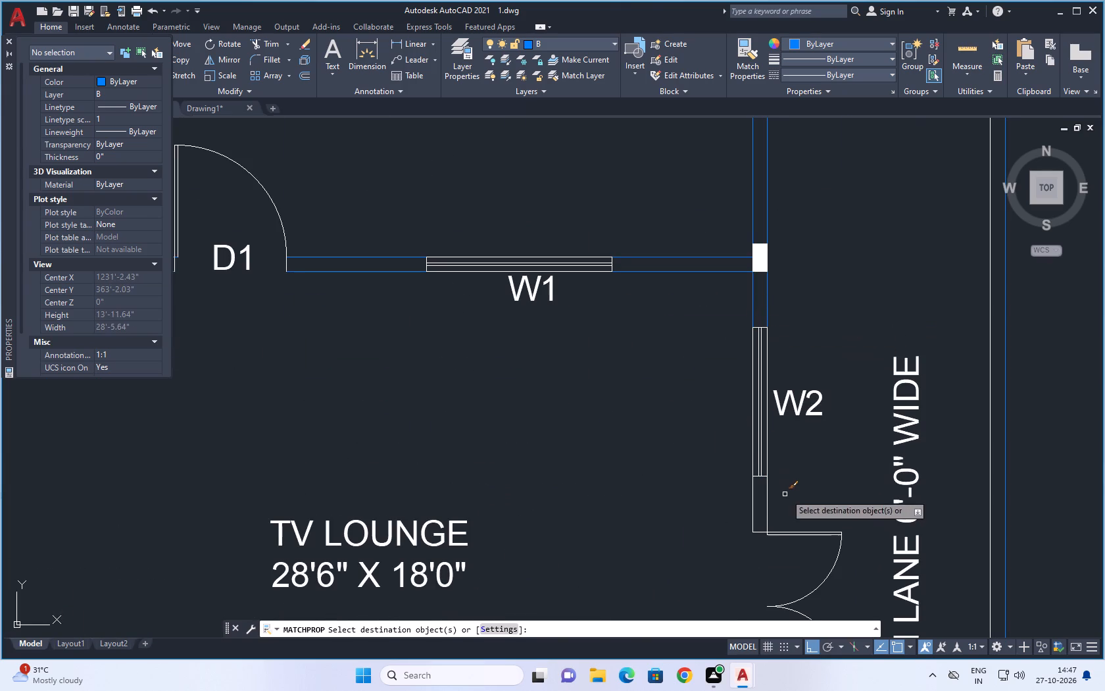
{"action": "left_click_drag", "start_coordinate": [788, 488], "coordinate": [735, 528]}
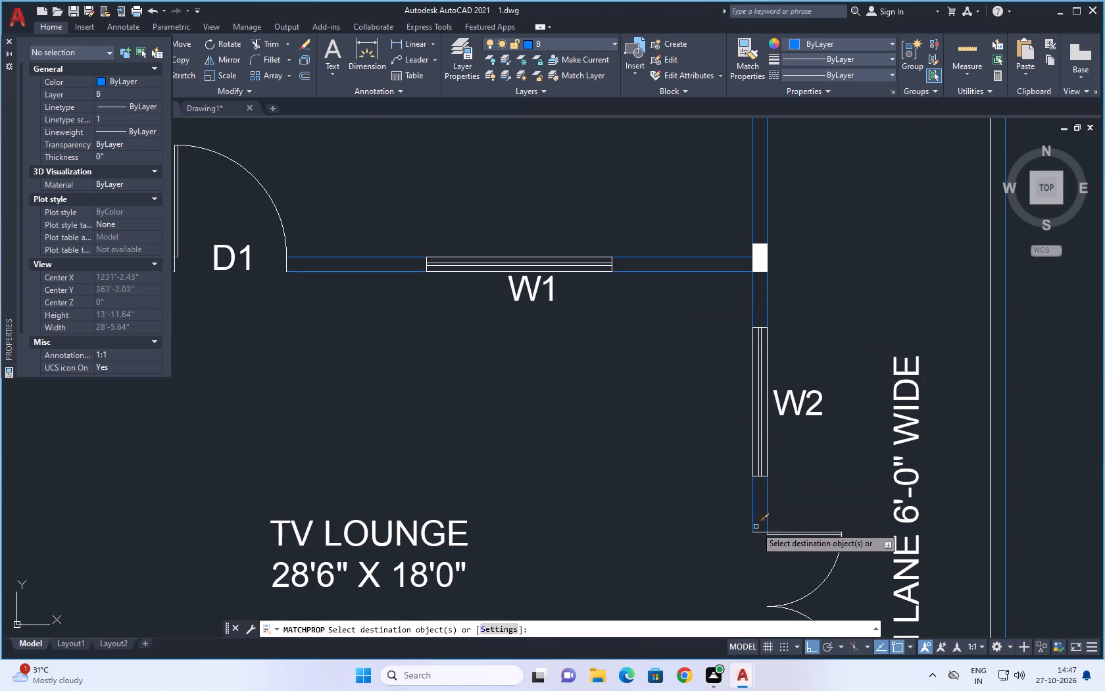
{"action": "scroll", "coordinate": [754, 548], "scroll_direction": "up", "scroll_amount": 2}
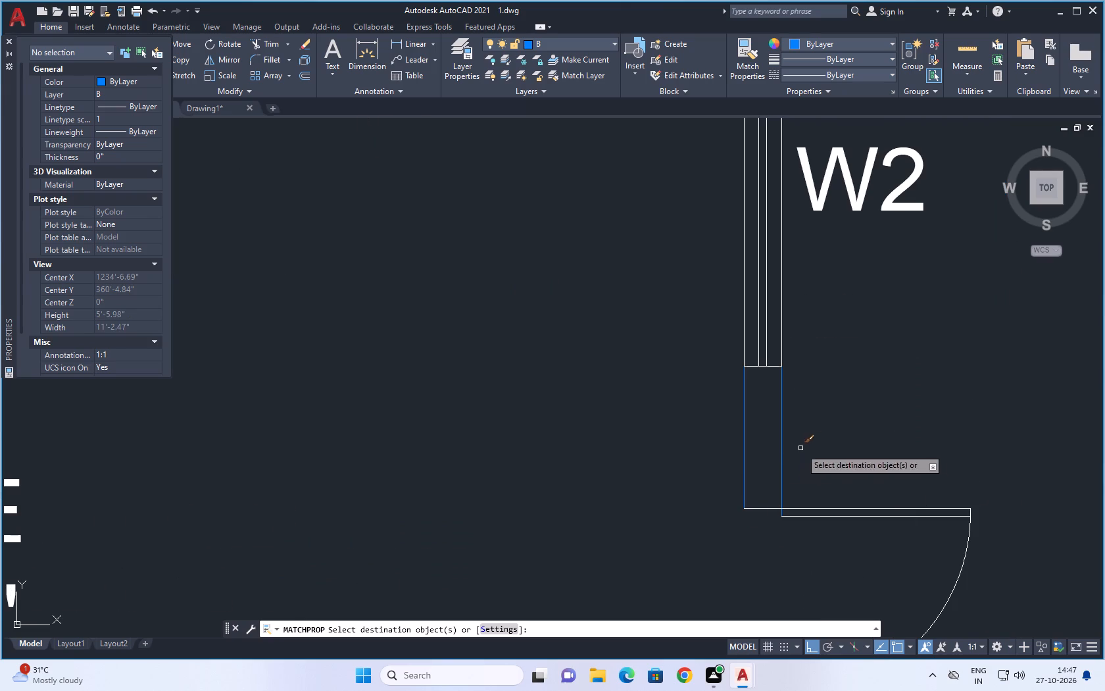
{"action": "scroll", "coordinate": [792, 442], "scroll_direction": "down", "scroll_amount": 4}
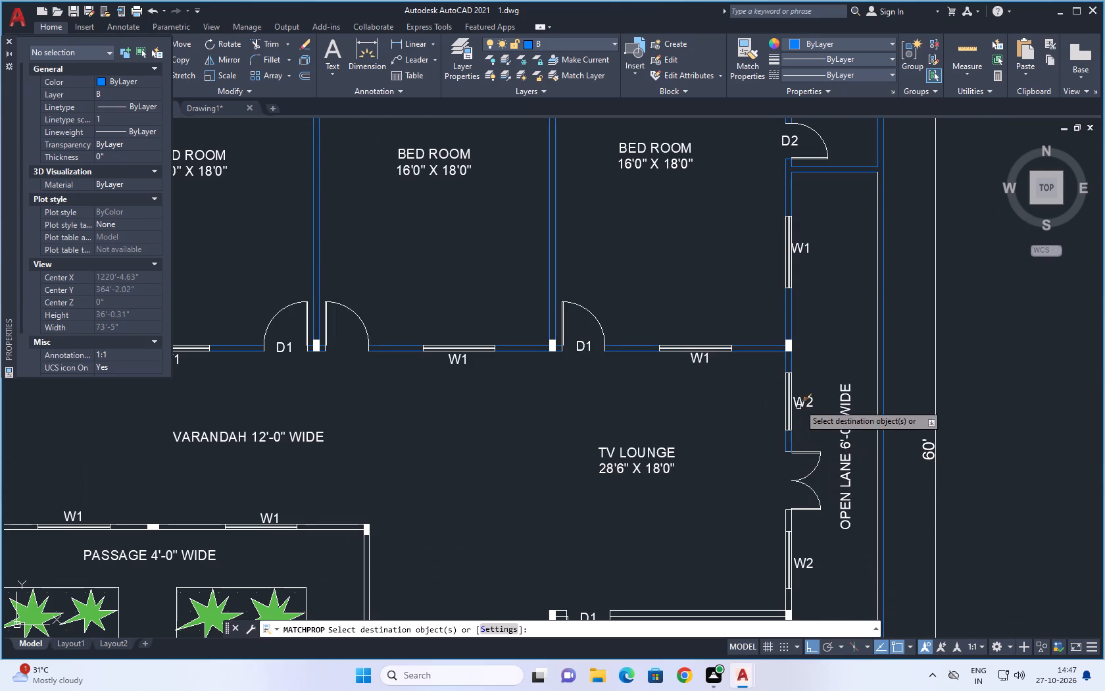
{"action": "scroll", "coordinate": [803, 382], "scroll_direction": "down", "scroll_amount": 2}
{"action": "scroll", "coordinate": [803, 430], "scroll_direction": "up", "scroll_amount": 4}
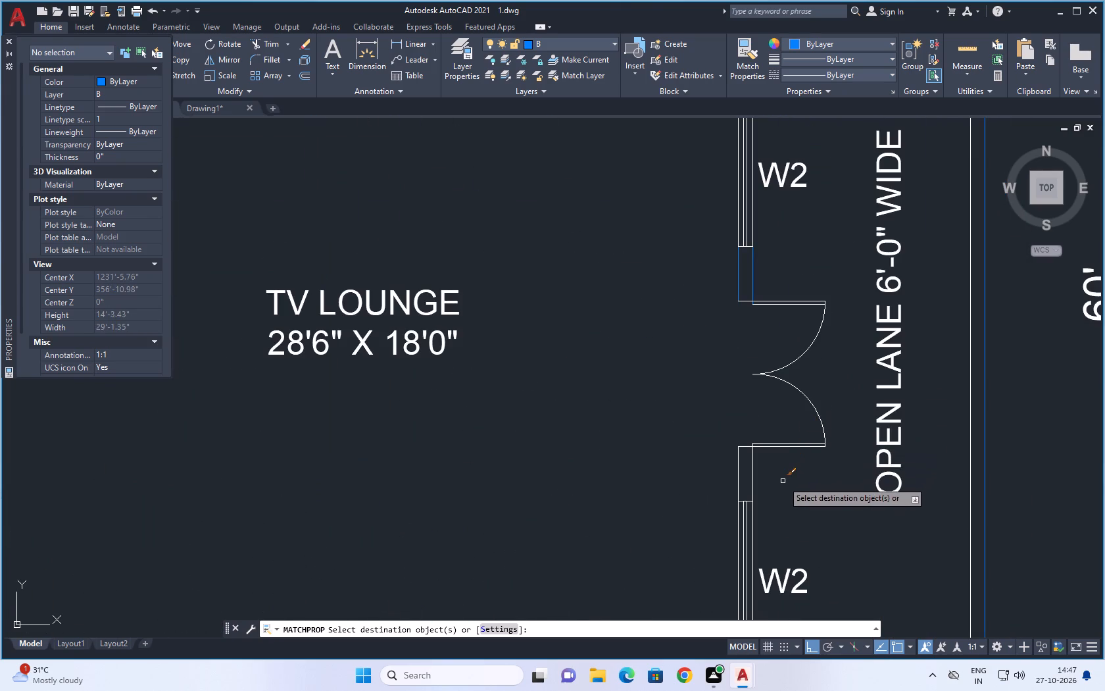
{"action": "scroll", "coordinate": [779, 477], "scroll_direction": "up", "scroll_amount": 3}
{"action": "left_click_drag", "start_coordinate": [775, 452], "coordinate": [576, 492]}
{"action": "scroll", "coordinate": [647, 352], "scroll_direction": "down", "scroll_amount": 4}
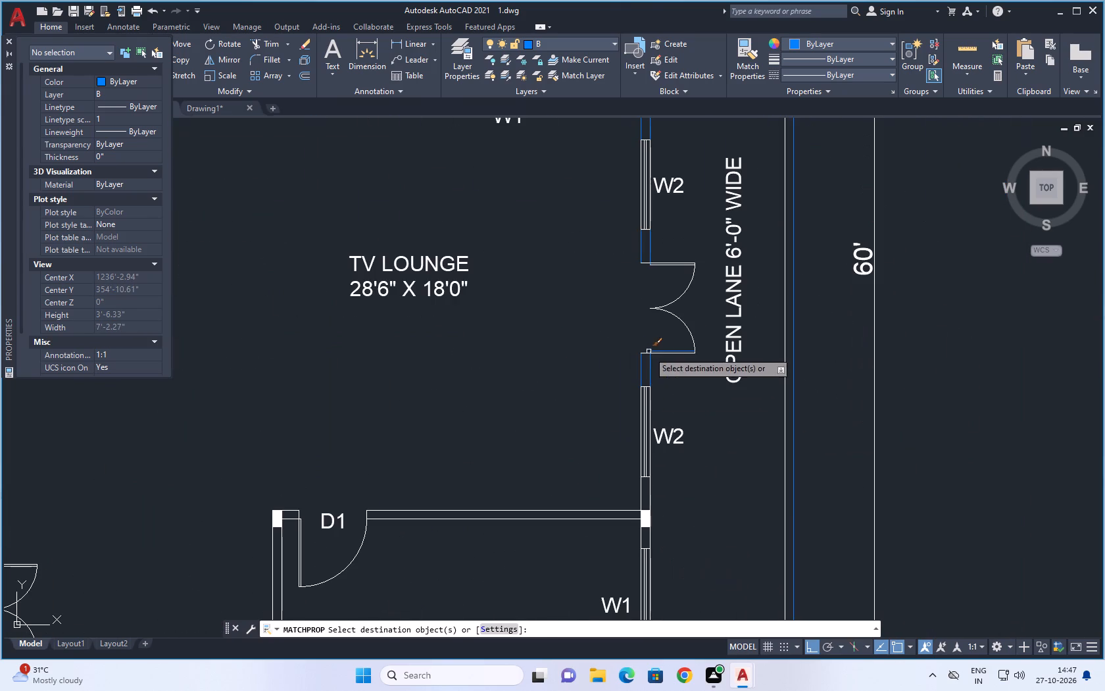
{"action": "left_click_drag", "start_coordinate": [671, 493], "coordinate": [624, 498]}
Match the layer B properties onto the lower bedroom's upper wall, its lane-side wall above and below W1, and the adjoining bath wall up to V.
{"action": "left_click_drag", "start_coordinate": [611, 470], "coordinate": [547, 531]}
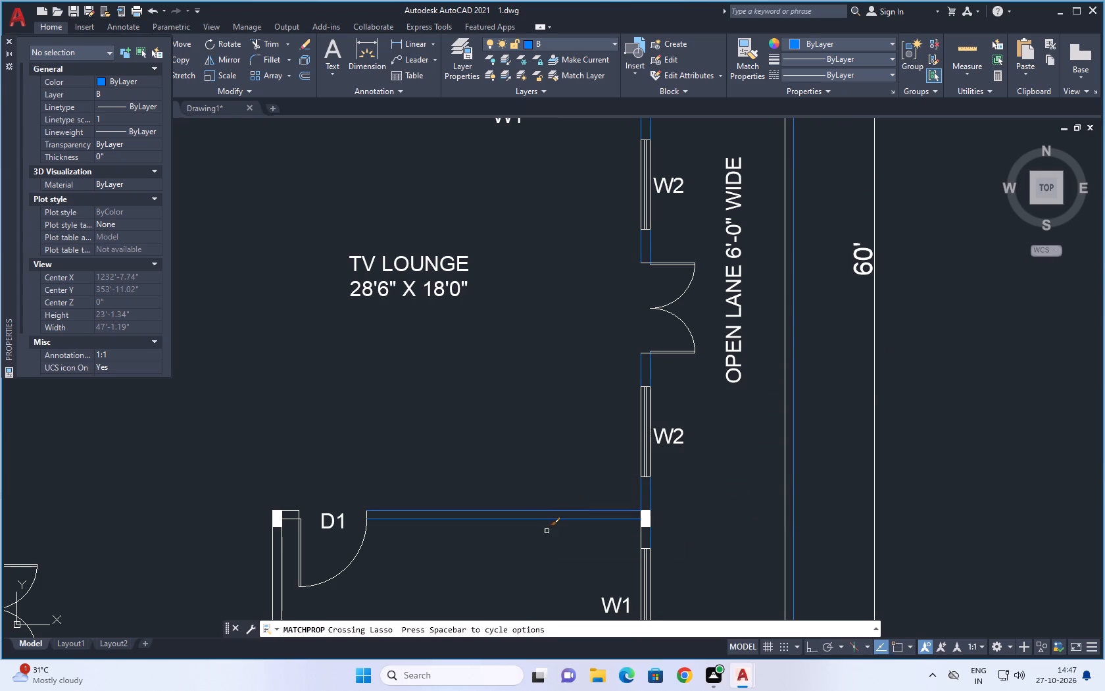
{"action": "left_click", "coordinate": [640, 538]}
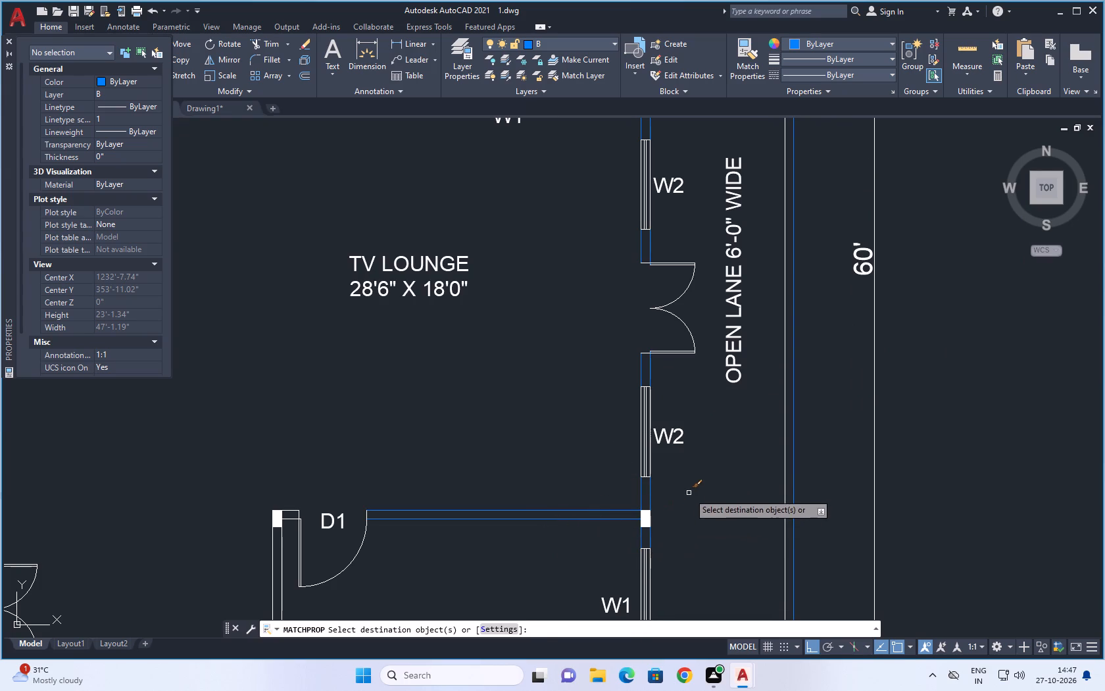
{"action": "scroll", "coordinate": [689, 477], "scroll_direction": "down", "scroll_amount": 2}
{"action": "scroll", "coordinate": [663, 557], "scroll_direction": "up", "scroll_amount": 4}
{"action": "scroll", "coordinate": [717, 486], "scroll_direction": "down", "scroll_amount": 3}
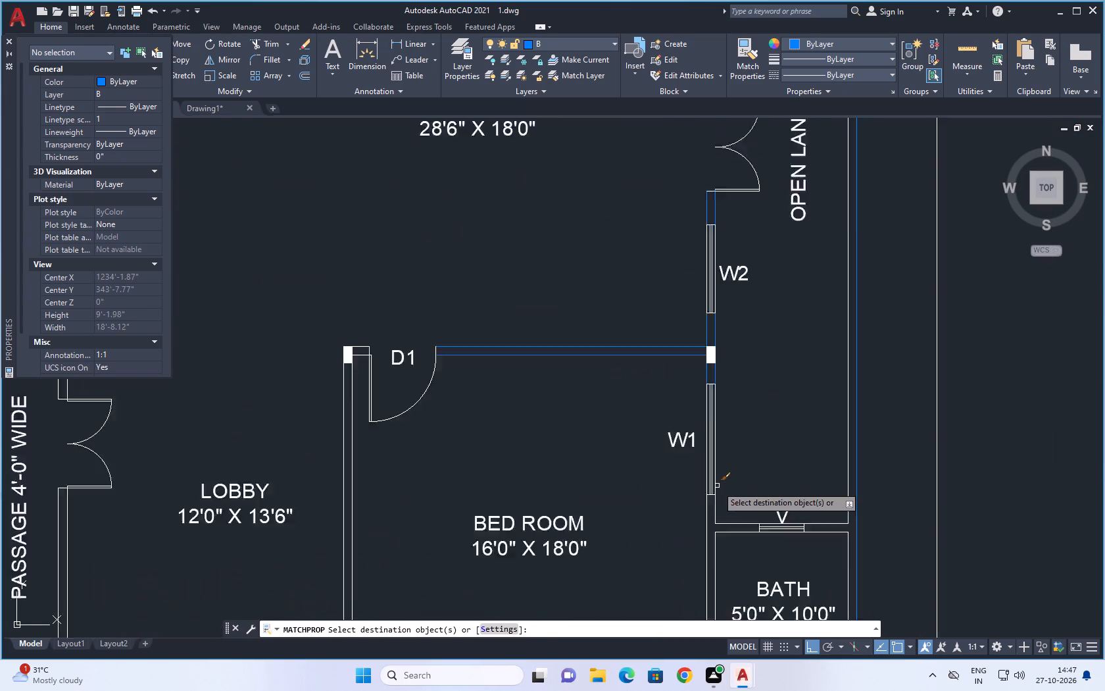
{"action": "scroll", "coordinate": [711, 530], "scroll_direction": "up", "scroll_amount": 3}
{"action": "left_click_drag", "start_coordinate": [770, 413], "coordinate": [665, 445]}
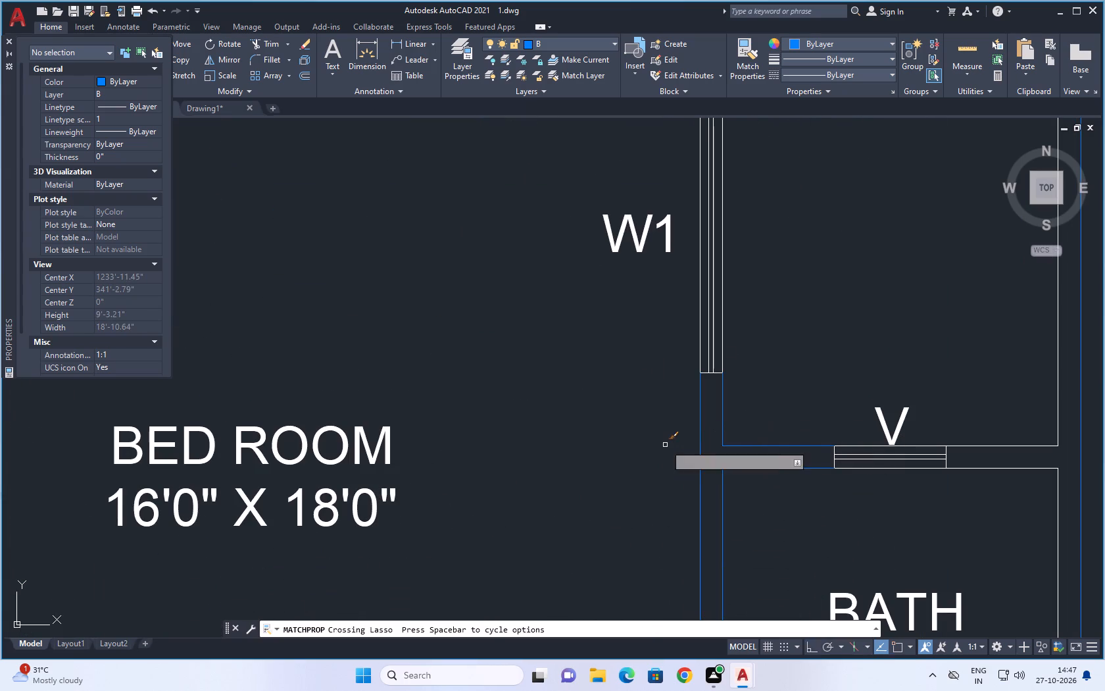
Match the layer B properties onto the inner boundary lines beside the 6'-0" open lane and lower bath, and the bath wall beyond V.
{"action": "scroll", "coordinate": [669, 433], "scroll_direction": "down", "scroll_amount": 2}
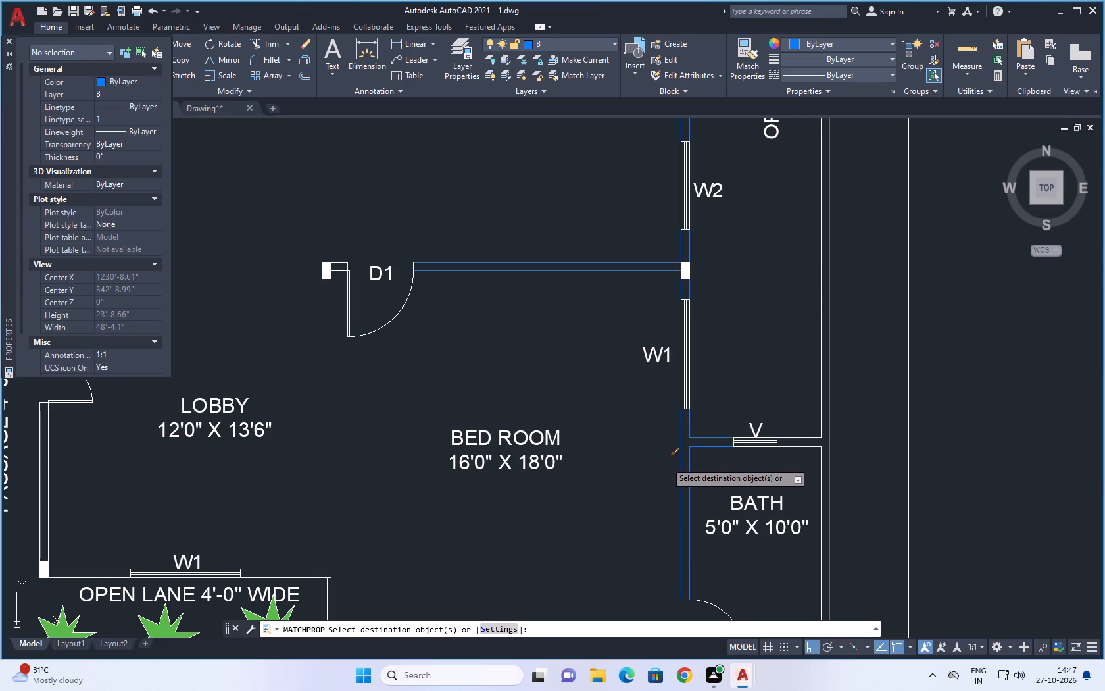
{"action": "scroll", "coordinate": [688, 436], "scroll_direction": "down", "scroll_amount": 3}
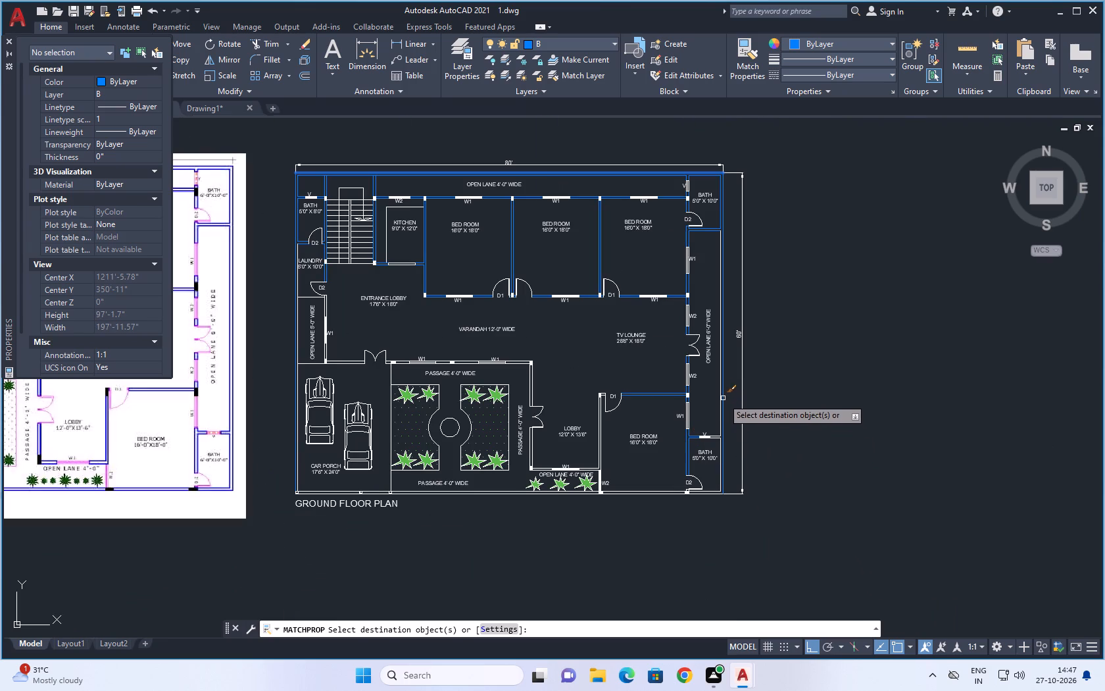
{"action": "left_click", "coordinate": [722, 396]}
{"action": "left_click", "coordinate": [720, 457]}
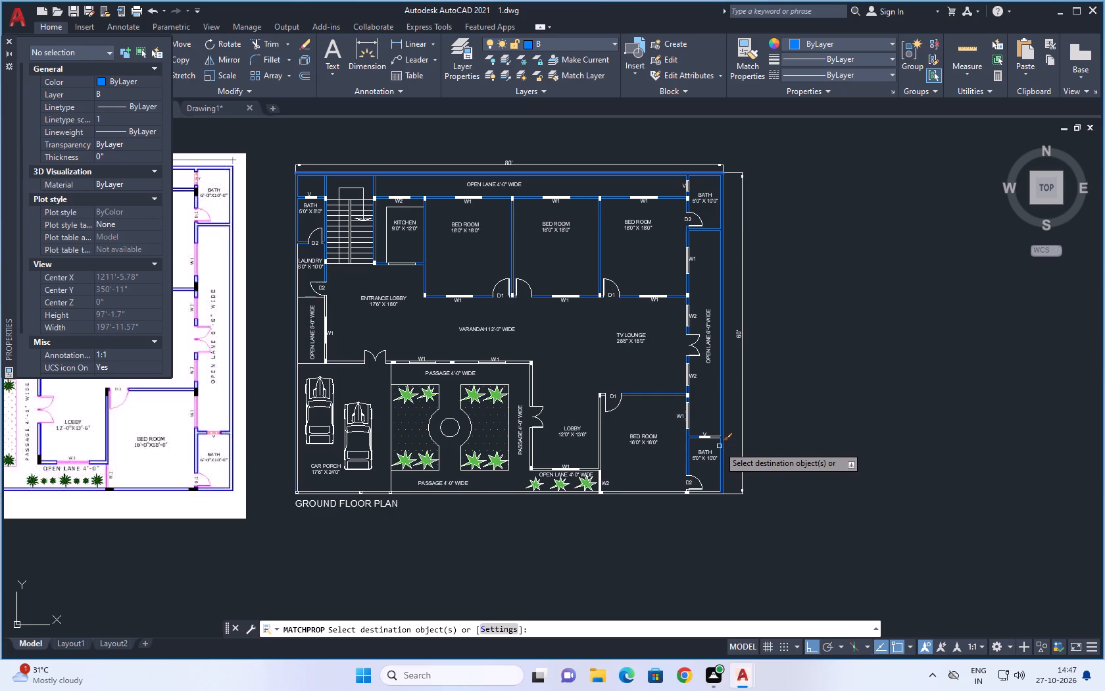
{"action": "left_click", "coordinate": [716, 437]}
{"action": "scroll", "coordinate": [716, 440], "scroll_direction": "up", "scroll_amount": 3}
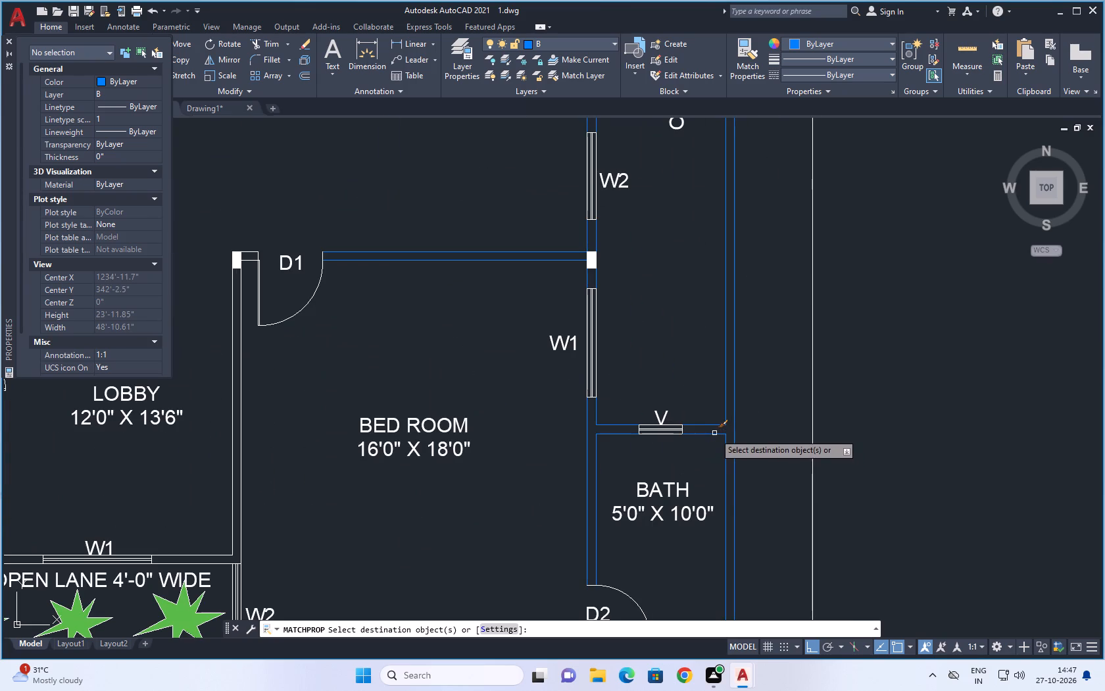
{"action": "left_click", "coordinate": [714, 433]}
Match the layer B properties onto the bottom wall lines of the lower 5'0" X 10'0" bath and the adjoining bedroom.
{"action": "scroll", "coordinate": [719, 417], "scroll_direction": "up", "scroll_amount": 1}
{"action": "scroll", "coordinate": [723, 405], "scroll_direction": "down", "scroll_amount": 2}
{"action": "scroll", "coordinate": [682, 562], "scroll_direction": "up", "scroll_amount": 3}
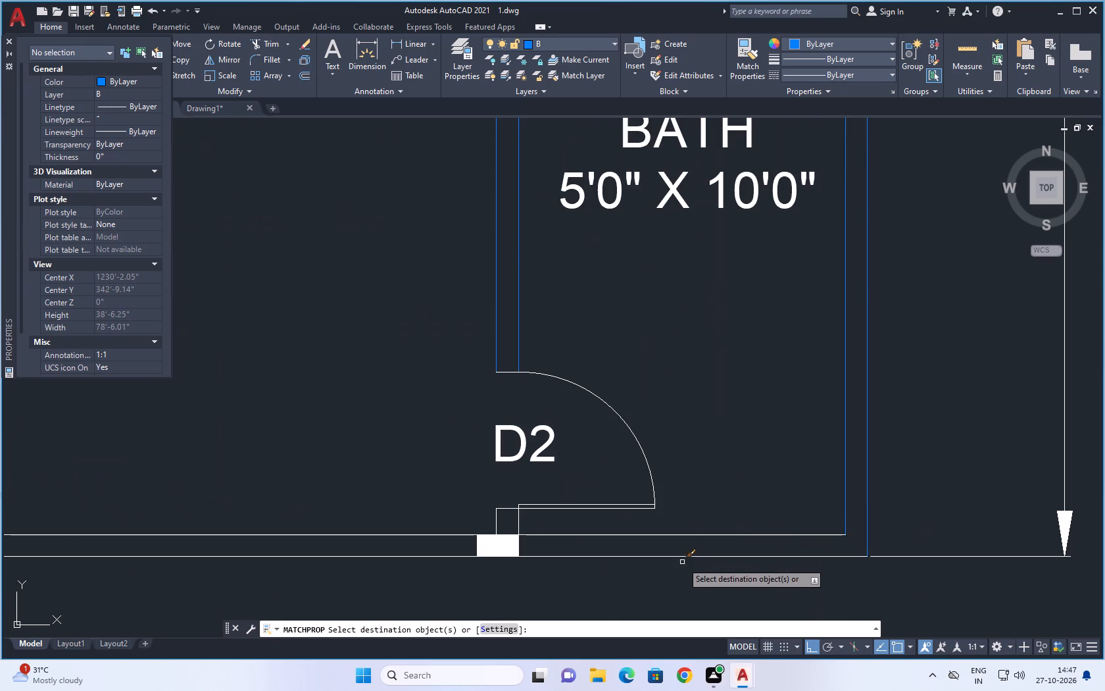
{"action": "left_click_drag", "start_coordinate": [741, 503], "coordinate": [698, 582]}
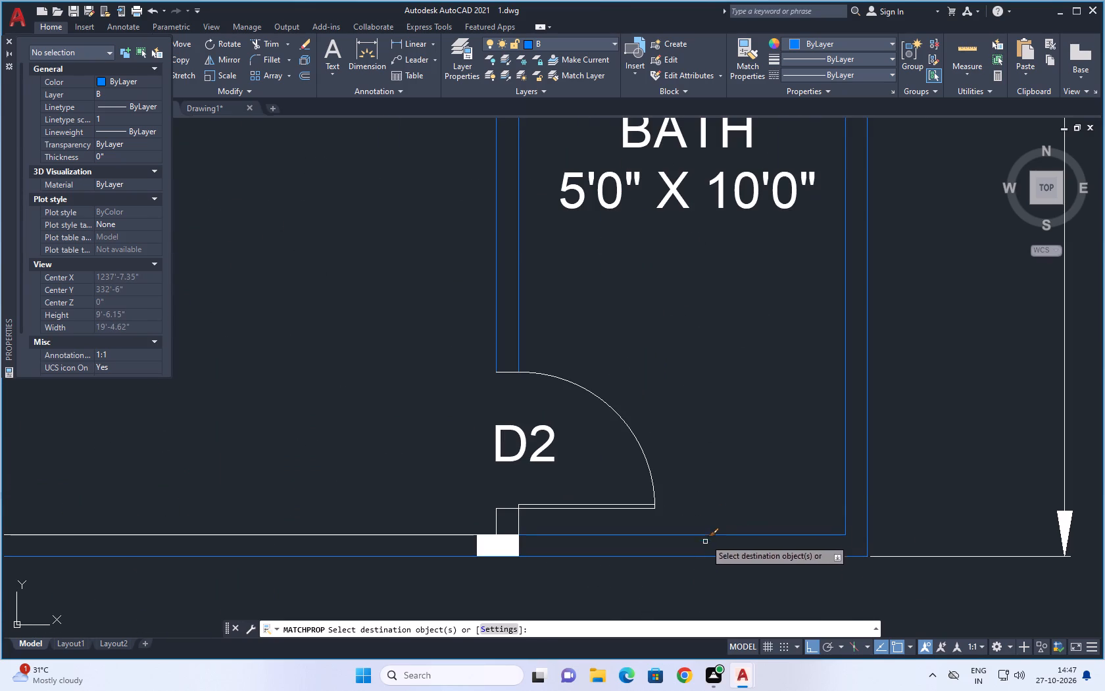
{"action": "scroll", "coordinate": [725, 471], "scroll_direction": "down", "scroll_amount": 2}
{"action": "left_click_drag", "start_coordinate": [581, 454], "coordinate": [528, 543]}
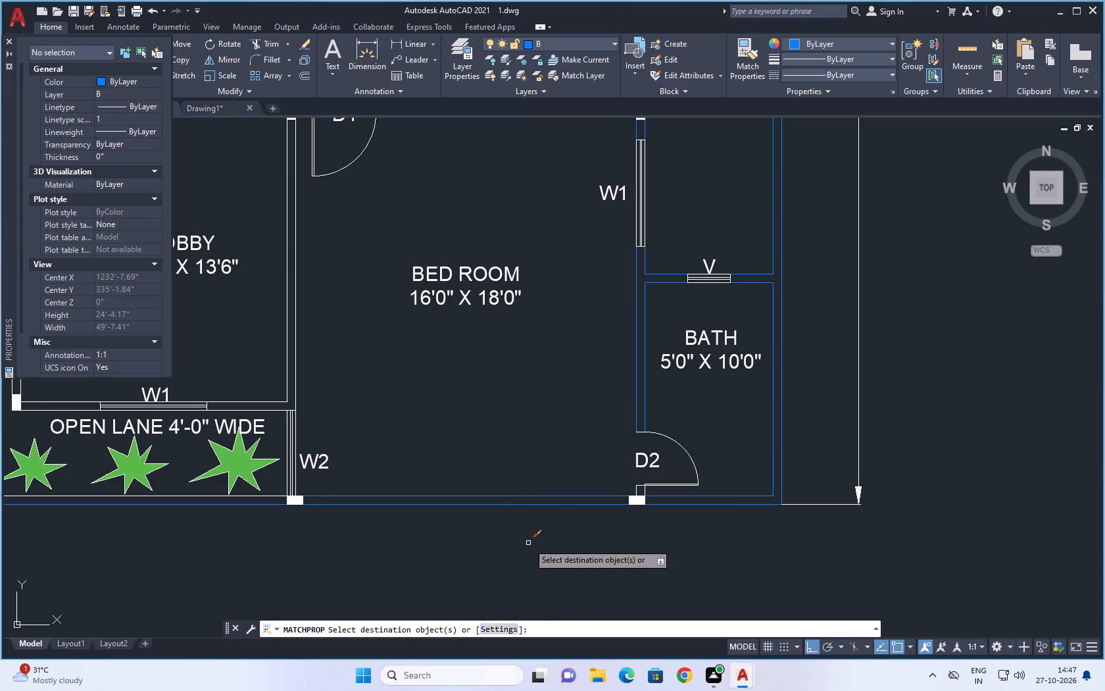
Match the layer B properties onto the plan's bottom boundary lines below the 4'-0" open lane and the 4'-0" passage.
{"action": "scroll", "coordinate": [607, 538], "scroll_direction": "down", "scroll_amount": 2}
{"action": "scroll", "coordinate": [453, 514], "scroll_direction": "up", "scroll_amount": 1}
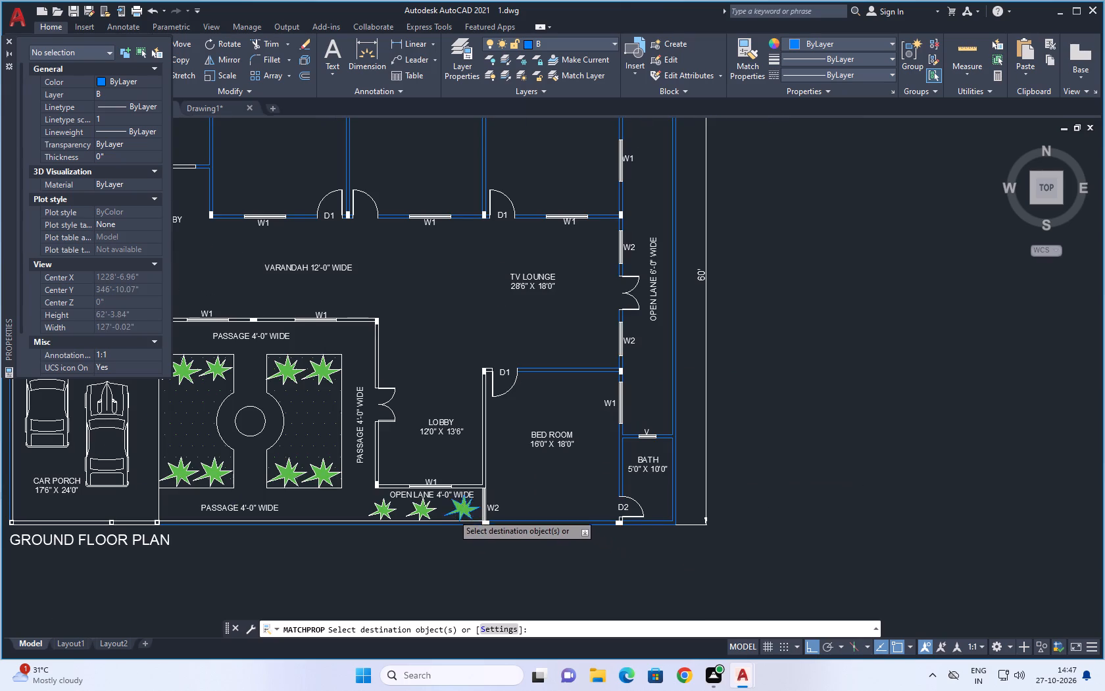
{"action": "scroll", "coordinate": [453, 514], "scroll_direction": "up", "scroll_amount": 1}
{"action": "left_click", "coordinate": [439, 531]}
{"action": "left_click", "coordinate": [435, 542]}
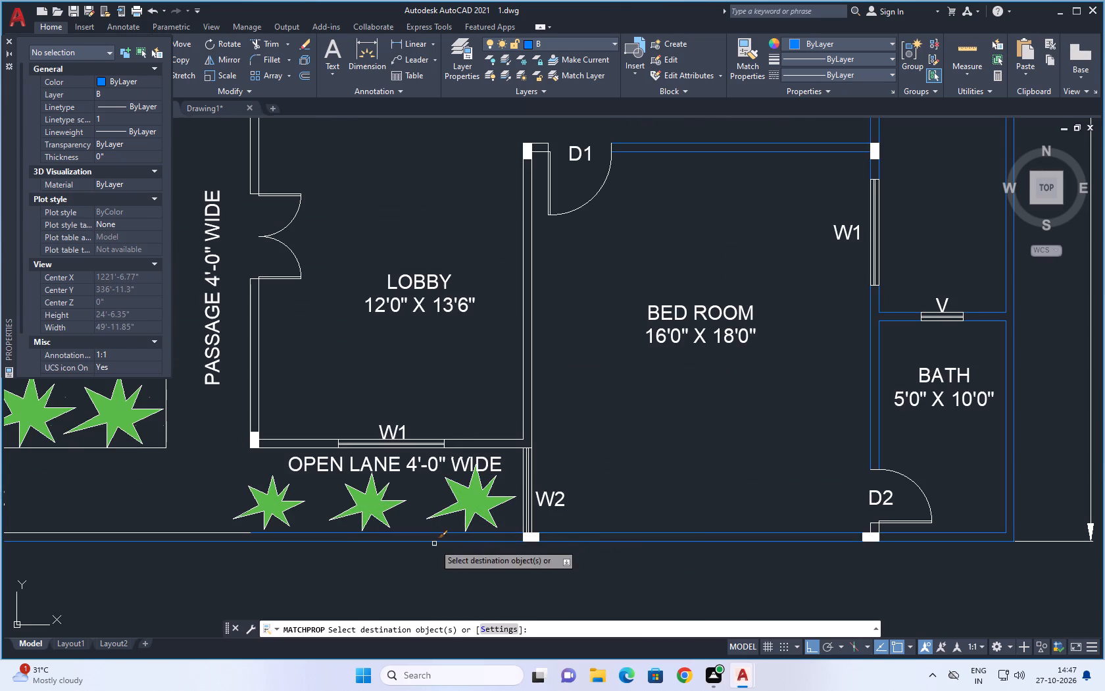
{"action": "scroll", "coordinate": [626, 536], "scroll_direction": "down", "scroll_amount": 3}
{"action": "scroll", "coordinate": [485, 568], "scroll_direction": "up", "scroll_amount": 3}
{"action": "left_click_drag", "start_coordinate": [564, 421], "coordinate": [496, 503]}
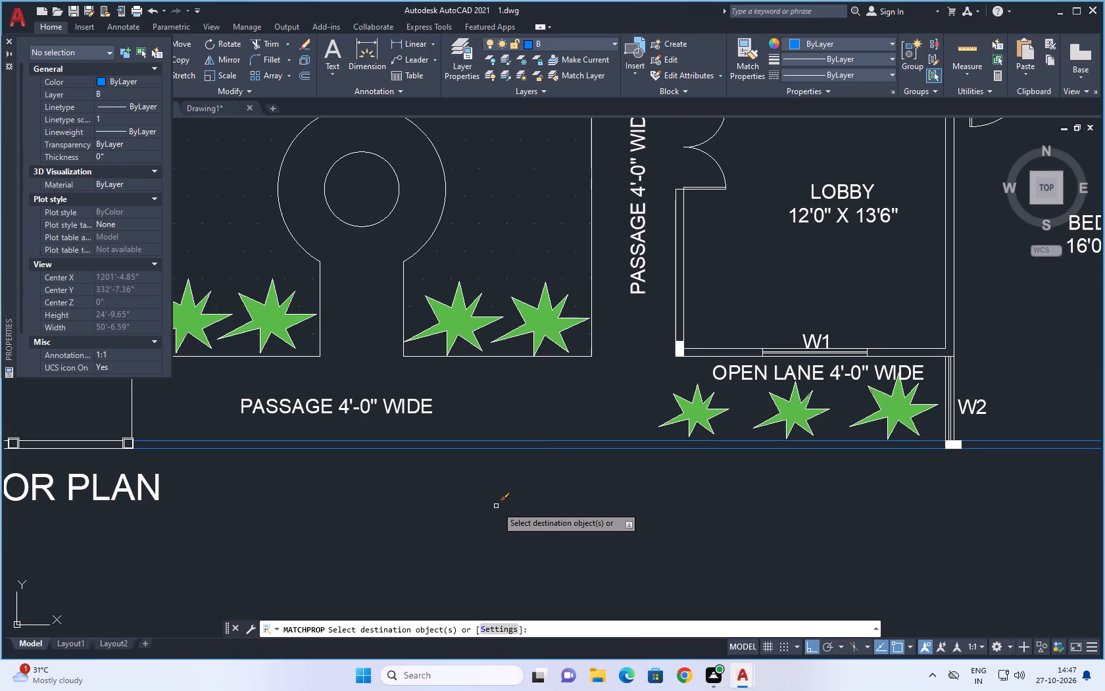
Match the layer B properties onto the entrance lobby's wall around W1 beside the 5'-0" open lane and the bottom wall up to the double door.
{"action": "scroll", "coordinate": [745, 502], "scroll_direction": "down", "scroll_amount": 3}
{"action": "scroll", "coordinate": [493, 497], "scroll_direction": "up", "scroll_amount": 4}
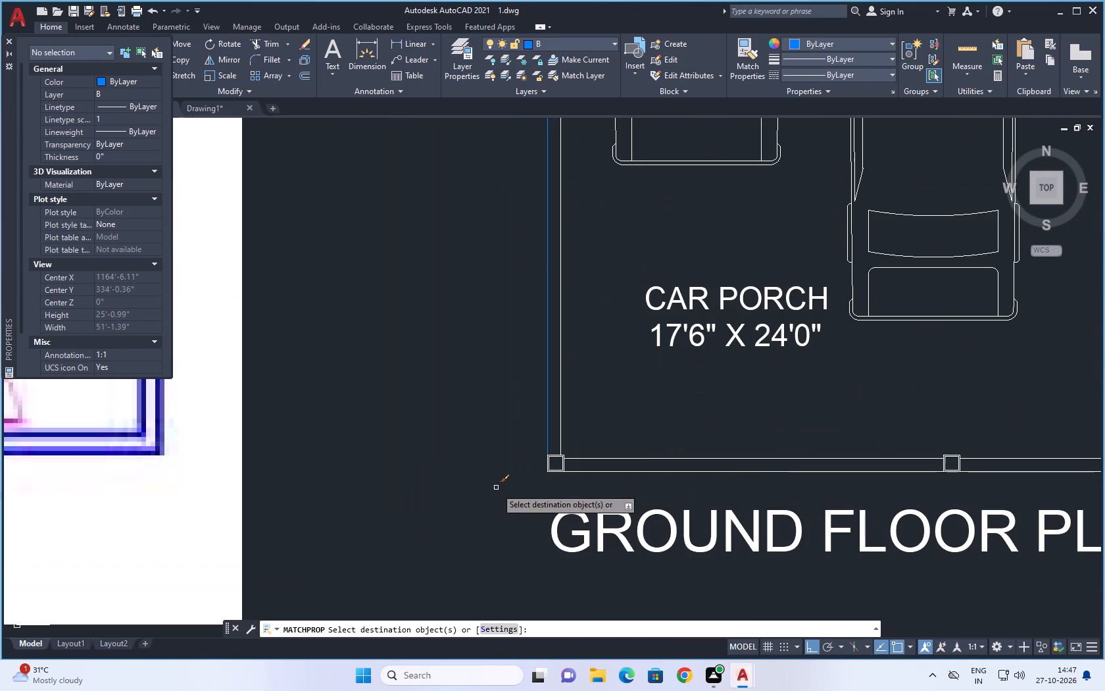
{"action": "scroll", "coordinate": [662, 437], "scroll_direction": "down", "scroll_amount": 5}
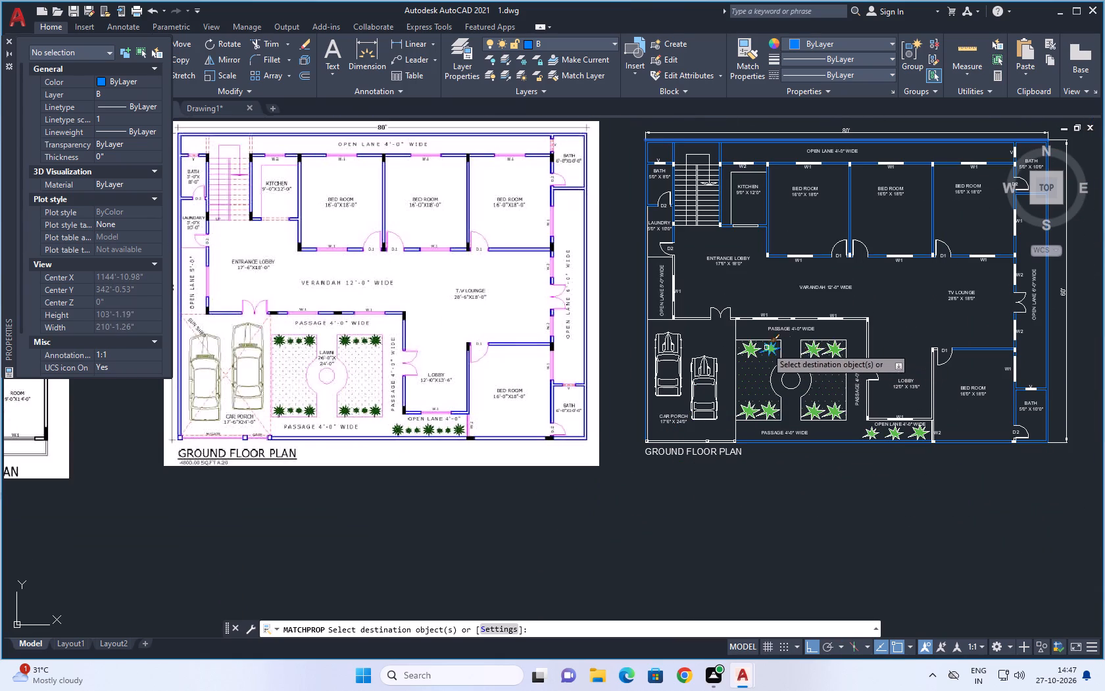
{"action": "scroll", "coordinate": [672, 253], "scroll_direction": "up", "scroll_amount": 3}
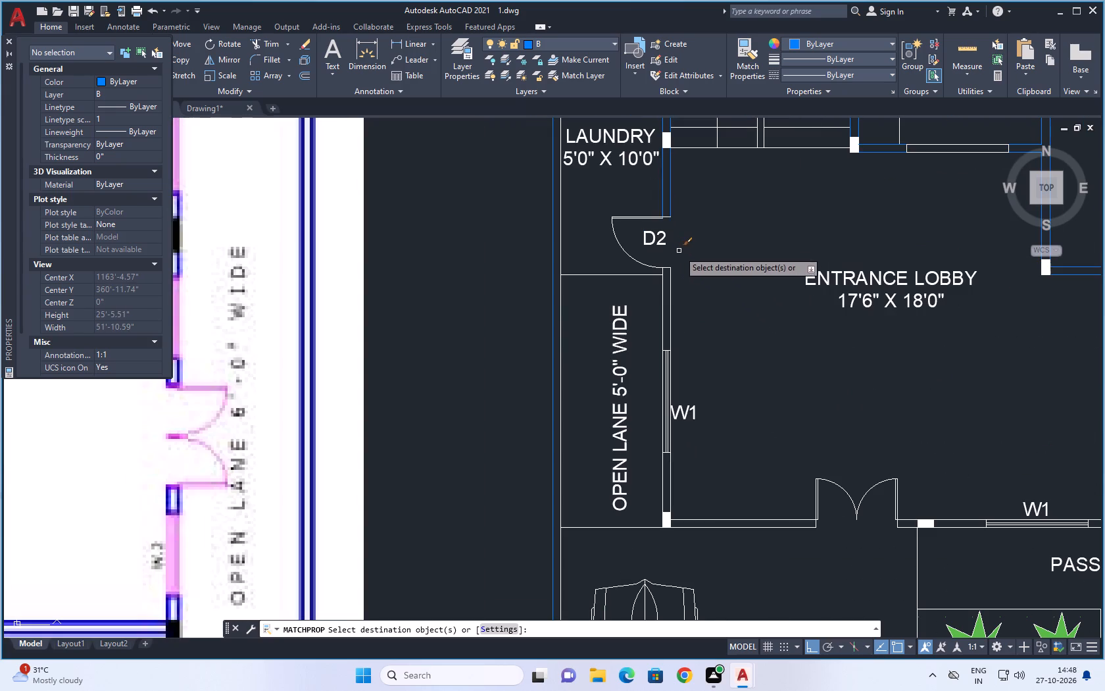
{"action": "left_click_drag", "start_coordinate": [693, 279], "coordinate": [649, 317]}
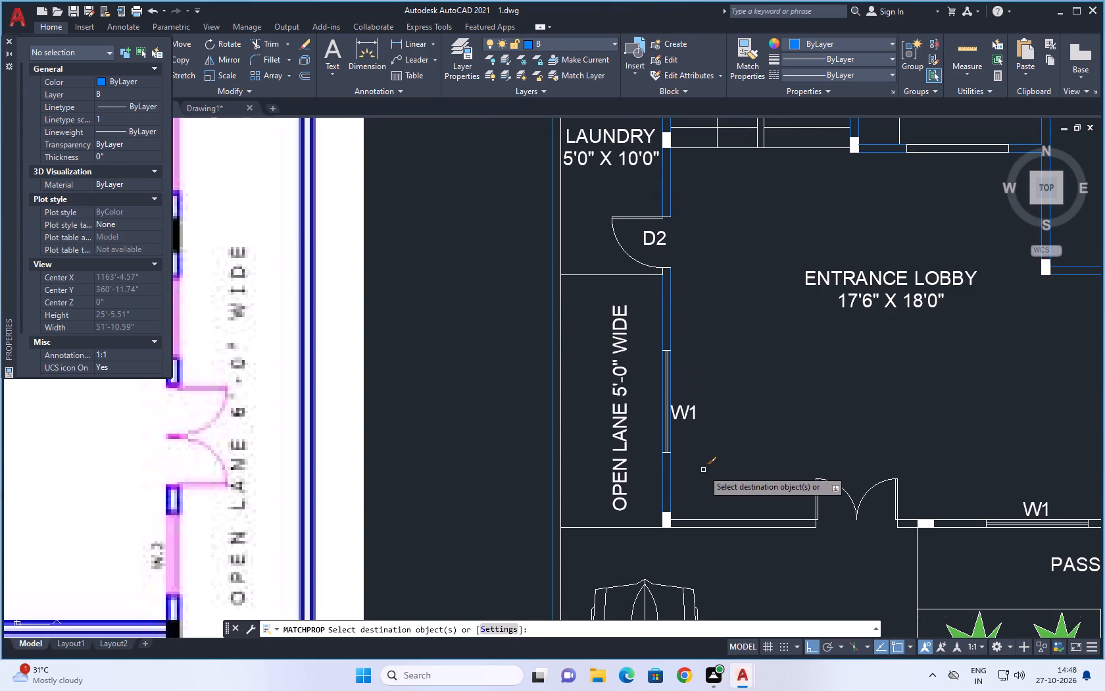
{"action": "left_click_drag", "start_coordinate": [745, 478], "coordinate": [714, 545]}
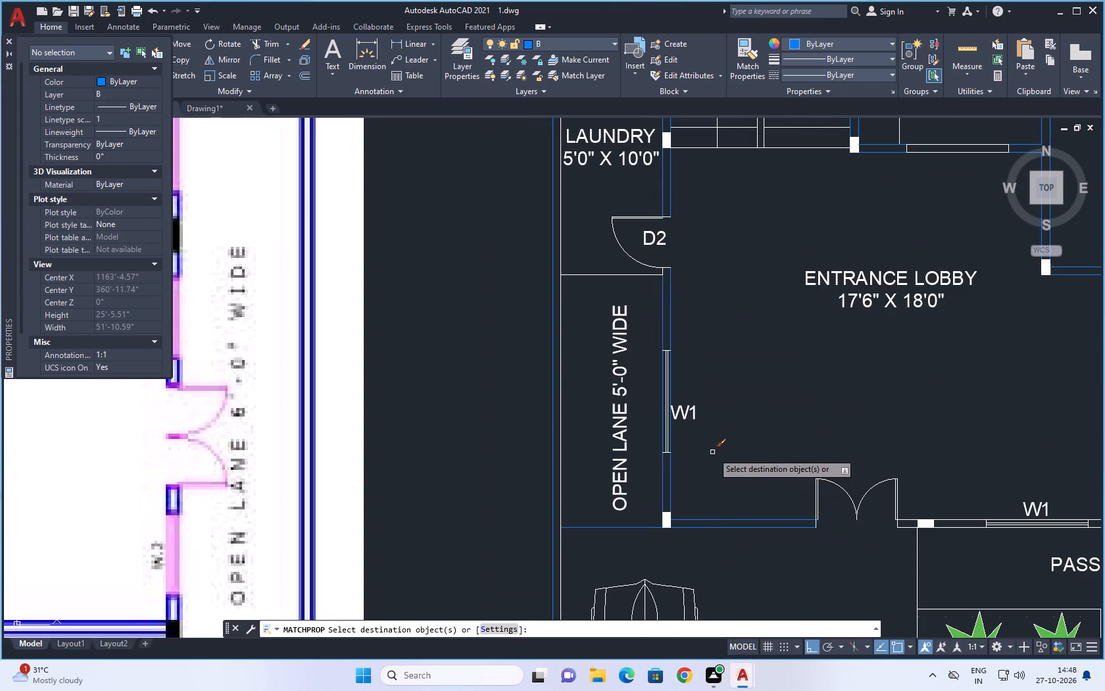
Match the layer B properties onto the inner boundary wall line beside the 5'-0" open lane.
{"action": "left_click", "coordinate": [579, 259]}
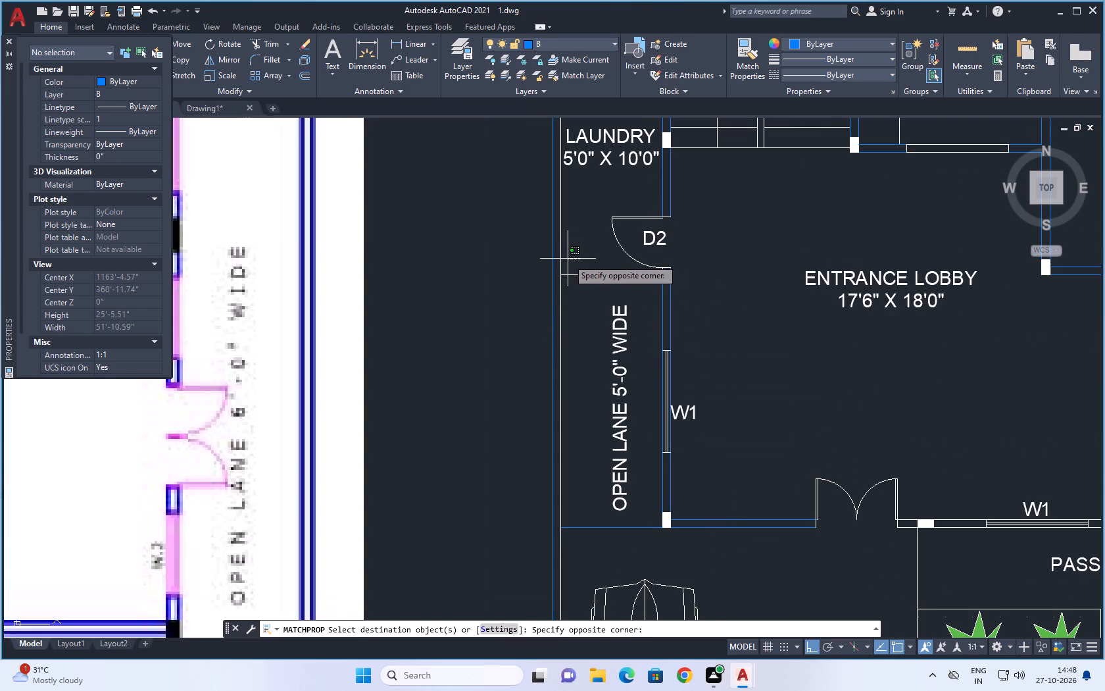
{"action": "left_click", "coordinate": [558, 253]}
{"action": "scroll", "coordinate": [608, 267], "scroll_direction": "down", "scroll_amount": 6}
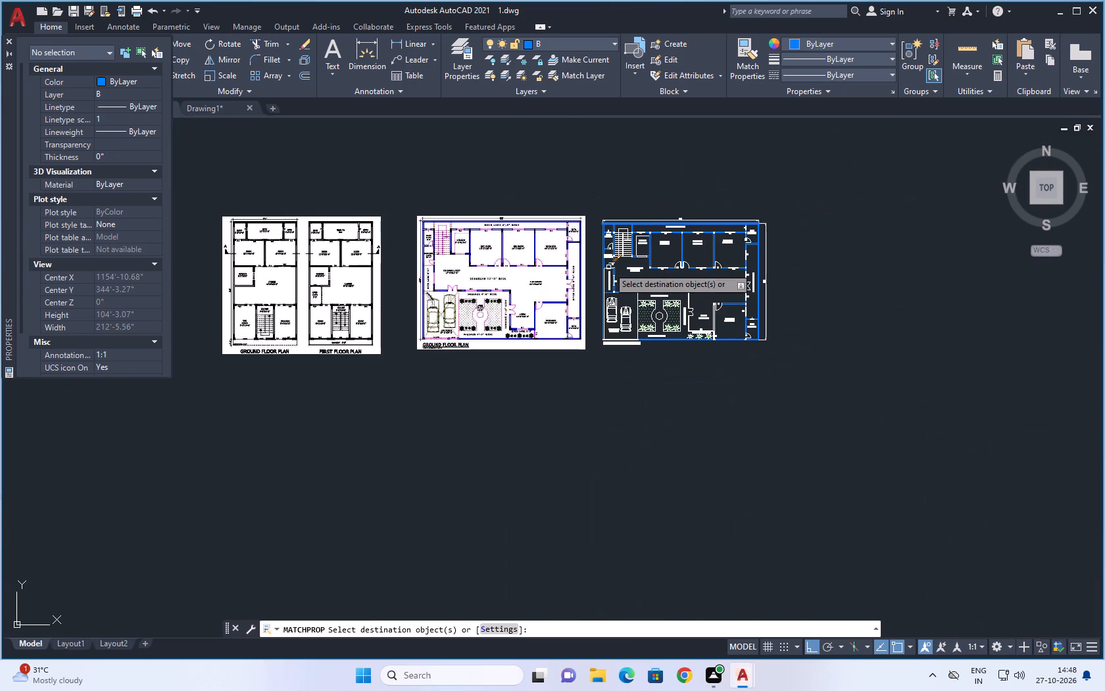
{"action": "scroll", "coordinate": [418, 273], "scroll_direction": "up", "scroll_amount": 2}
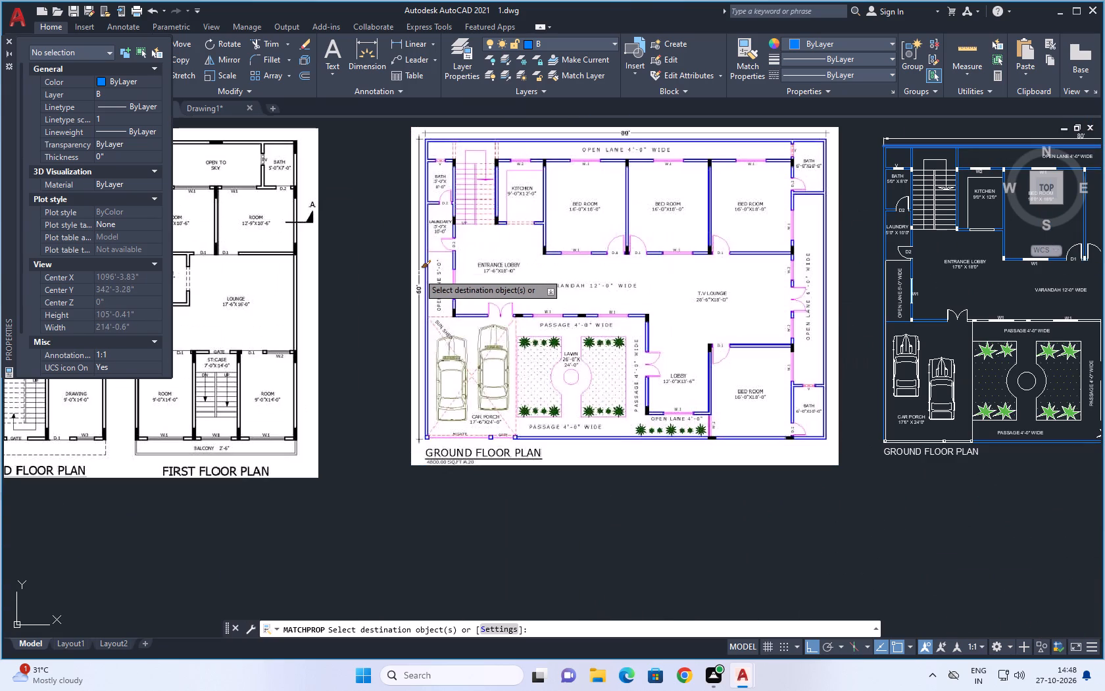
{"action": "scroll", "coordinate": [883, 279], "scroll_direction": "up", "scroll_amount": 4}
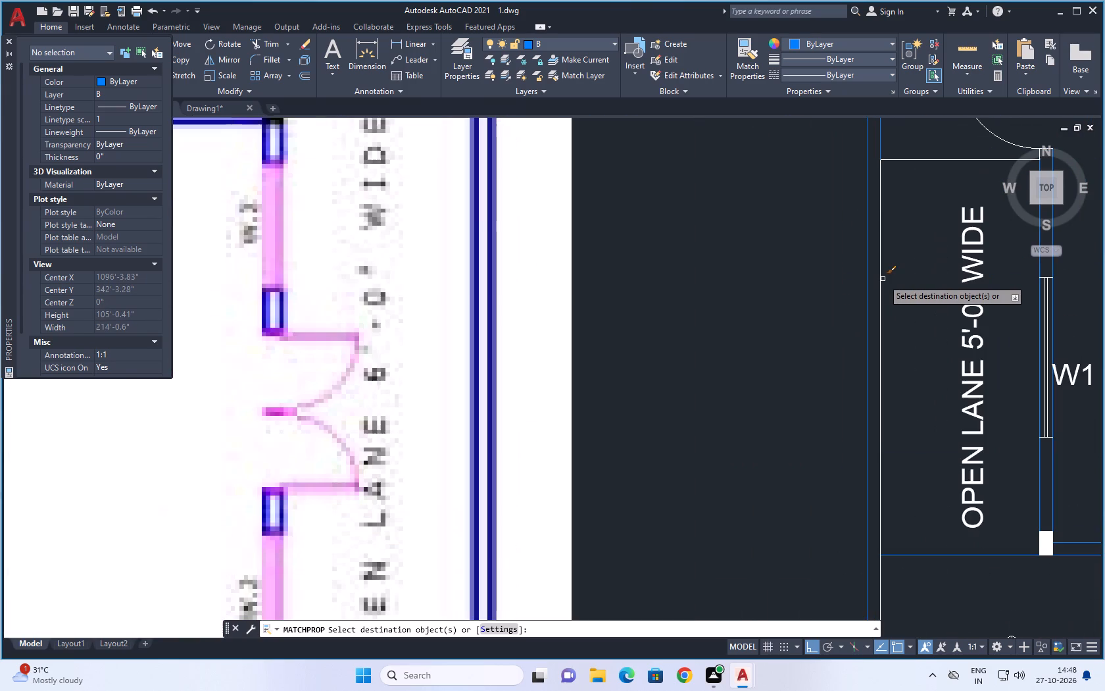
{"action": "left_click", "coordinate": [878, 282]}
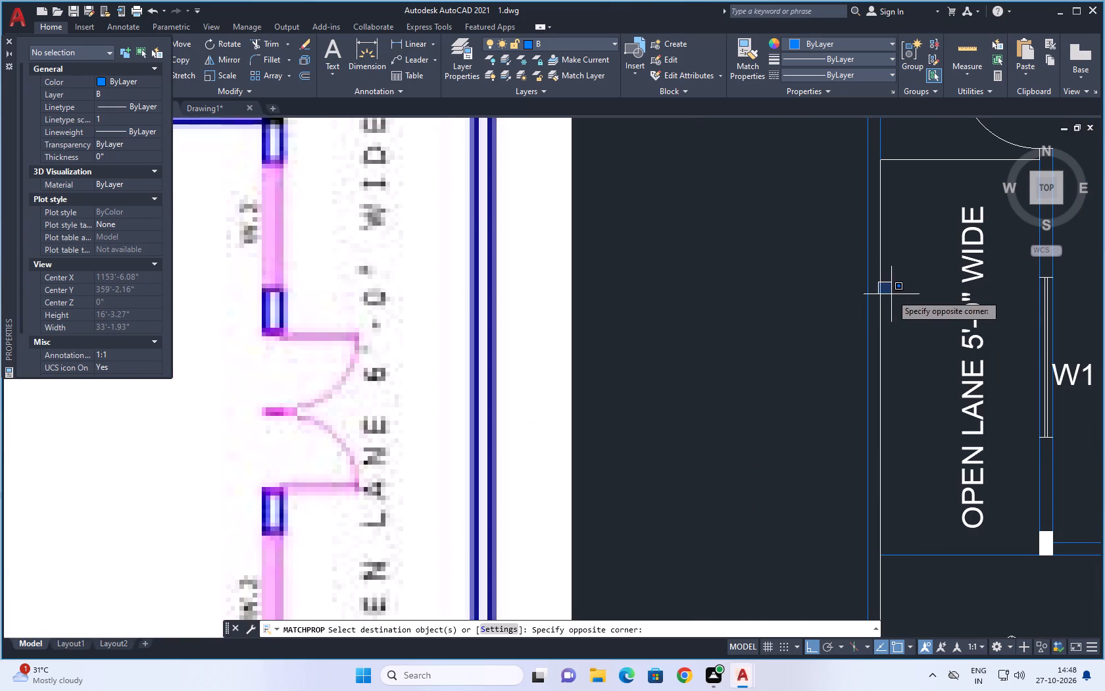
{"action": "left_click", "coordinate": [891, 294]}
{"action": "left_click_drag", "start_coordinate": [891, 294], "coordinate": [875, 307]}
{"action": "left_click", "coordinate": [881, 301]}
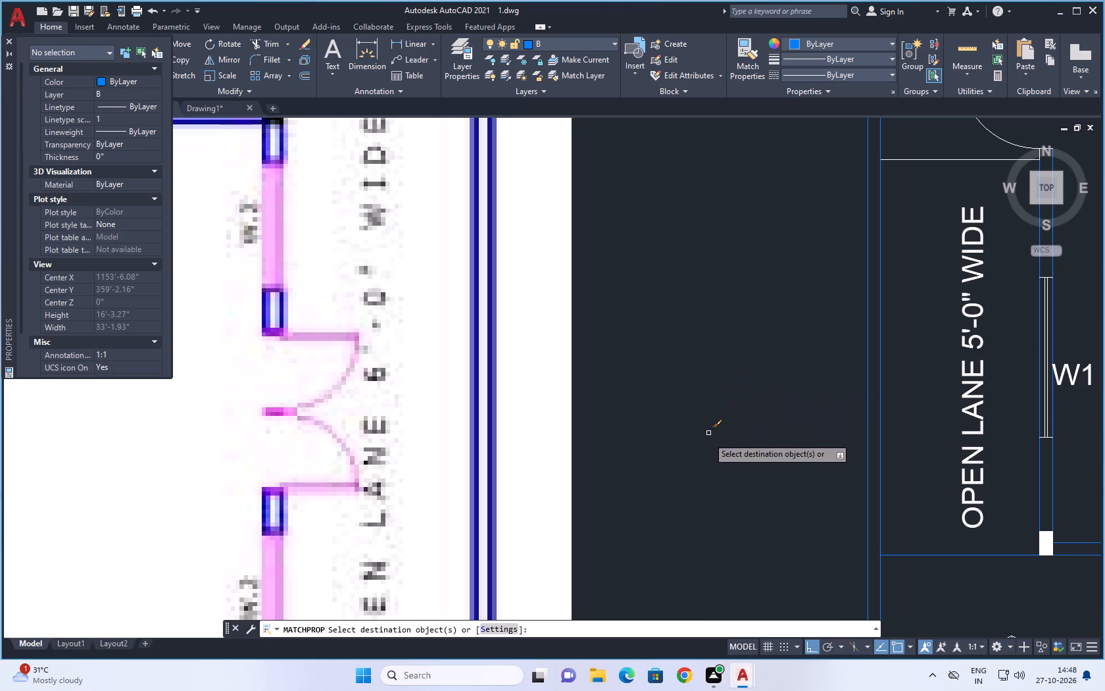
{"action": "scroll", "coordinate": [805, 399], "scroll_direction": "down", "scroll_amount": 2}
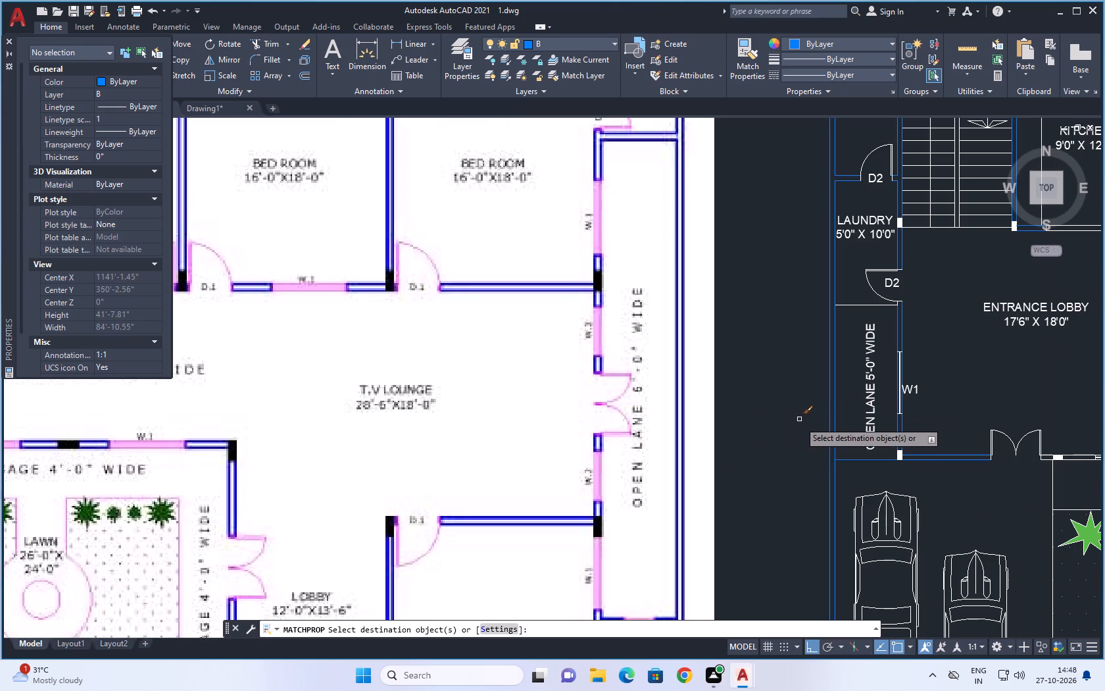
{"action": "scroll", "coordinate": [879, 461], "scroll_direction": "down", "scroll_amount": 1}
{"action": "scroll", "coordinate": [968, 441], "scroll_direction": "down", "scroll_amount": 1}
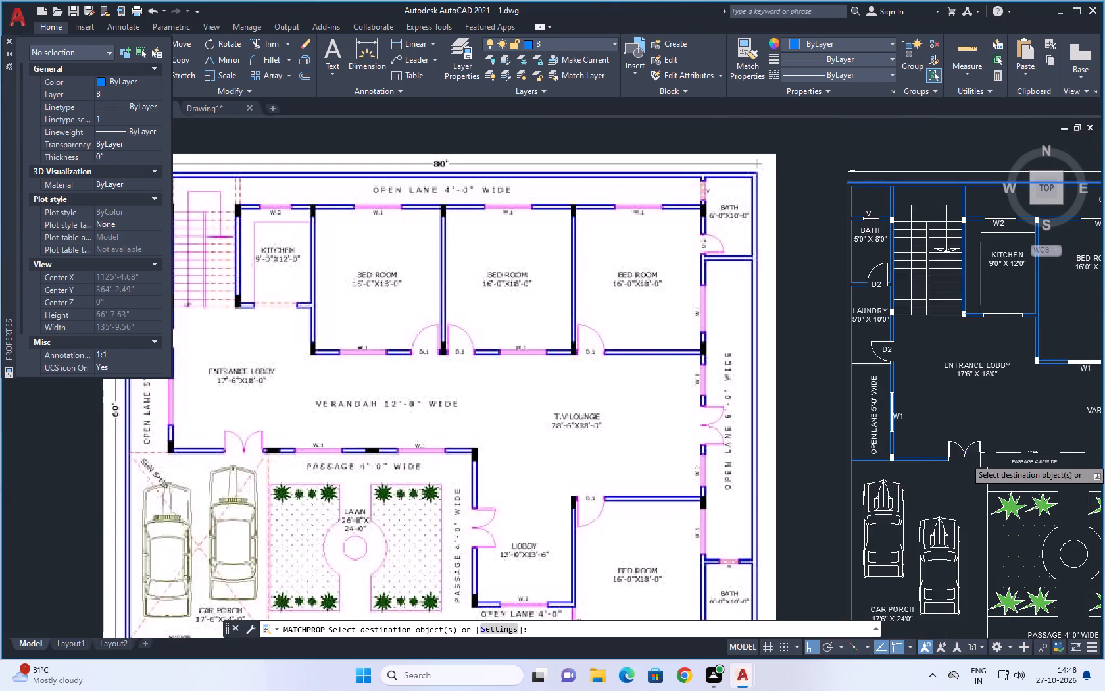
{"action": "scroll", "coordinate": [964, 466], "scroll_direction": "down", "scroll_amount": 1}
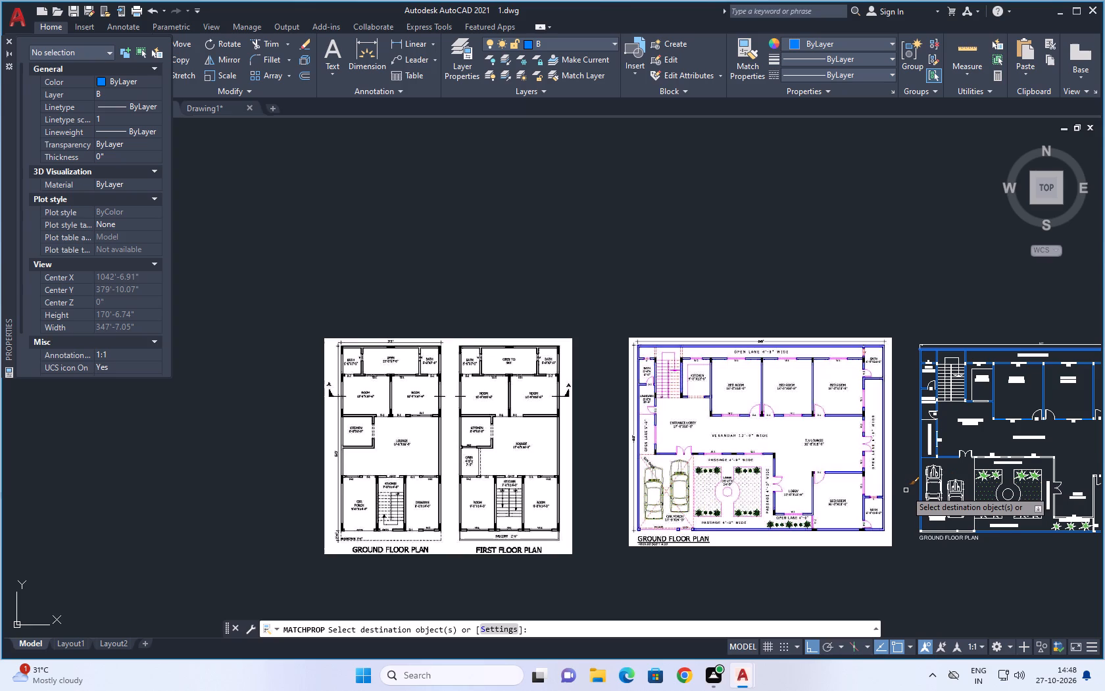
Match the layer B properties onto the wall at the 4'-0" passage corner by the lobby and the top passage wall beside the second W1.
{"action": "scroll", "coordinate": [964, 507], "scroll_direction": "down", "scroll_amount": 1}
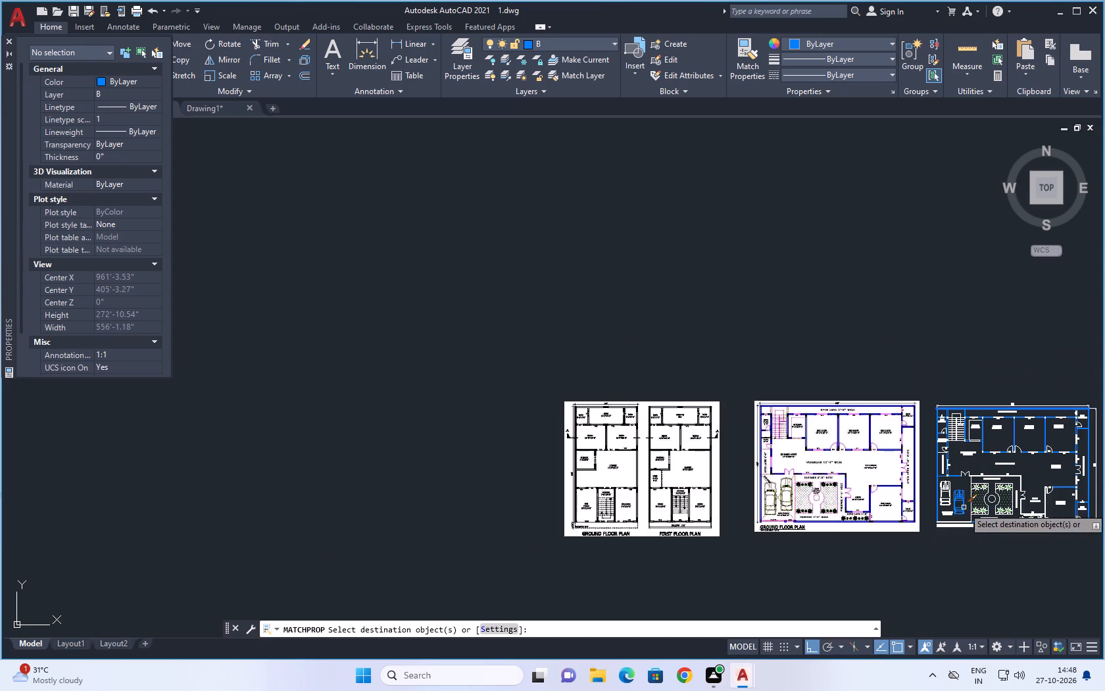
{"action": "scroll", "coordinate": [1053, 465], "scroll_direction": "up", "scroll_amount": 3}
{"action": "left_click_drag", "start_coordinate": [919, 529], "coordinate": [920, 529]}
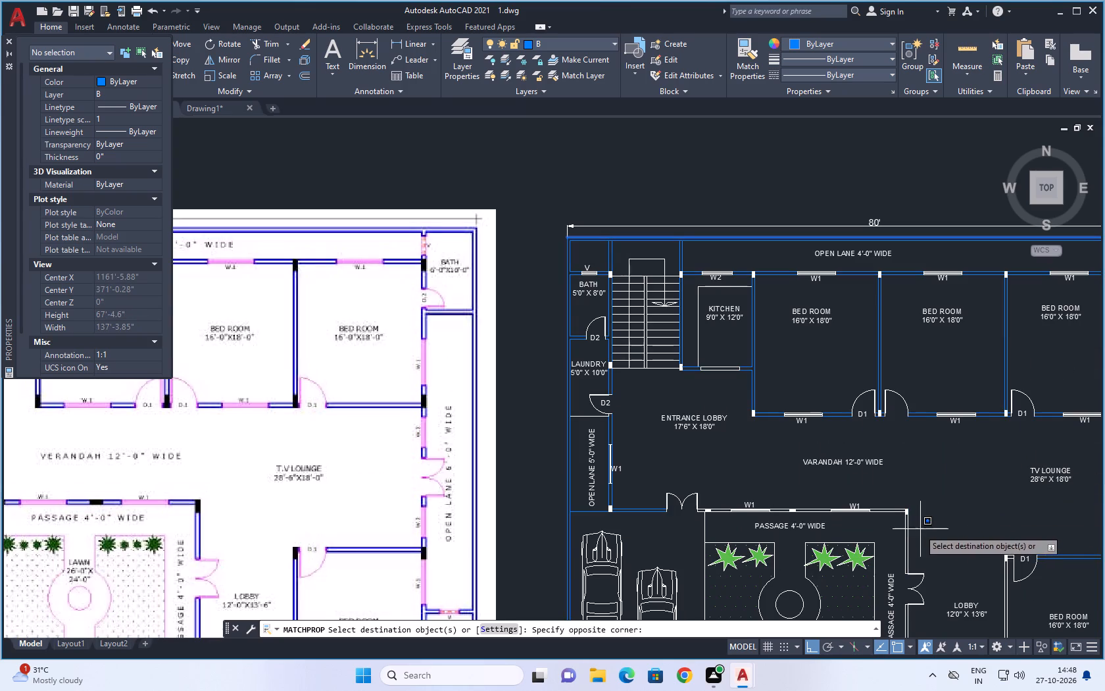
{"action": "left_click_drag", "start_coordinate": [920, 529], "coordinate": [898, 549]}
{"action": "left_click_drag", "start_coordinate": [891, 487], "coordinate": [881, 520]}
{"action": "scroll", "coordinate": [809, 514], "scroll_direction": "up", "scroll_amount": 3}
{"action": "left_click_drag", "start_coordinate": [839, 473], "coordinate": [805, 527]}
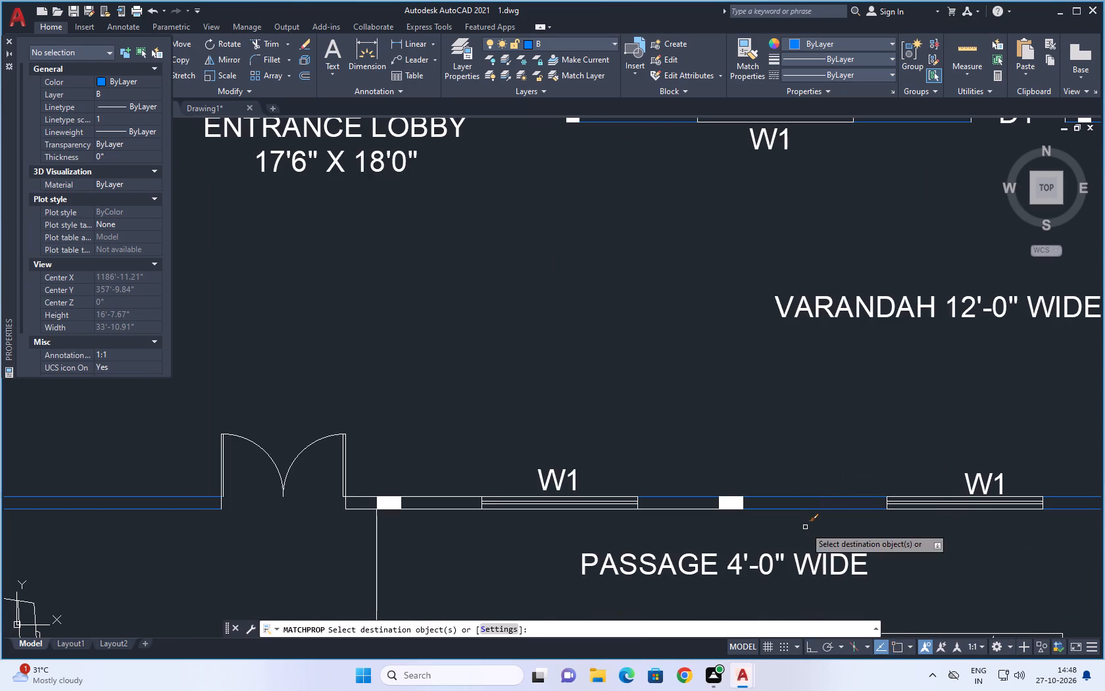
Match the layer B properties onto the remaining wall segments around the first W1 between the entrance double door and the middle column.
{"action": "left_click", "coordinate": [679, 512]}
{"action": "left_click", "coordinate": [683, 504]}
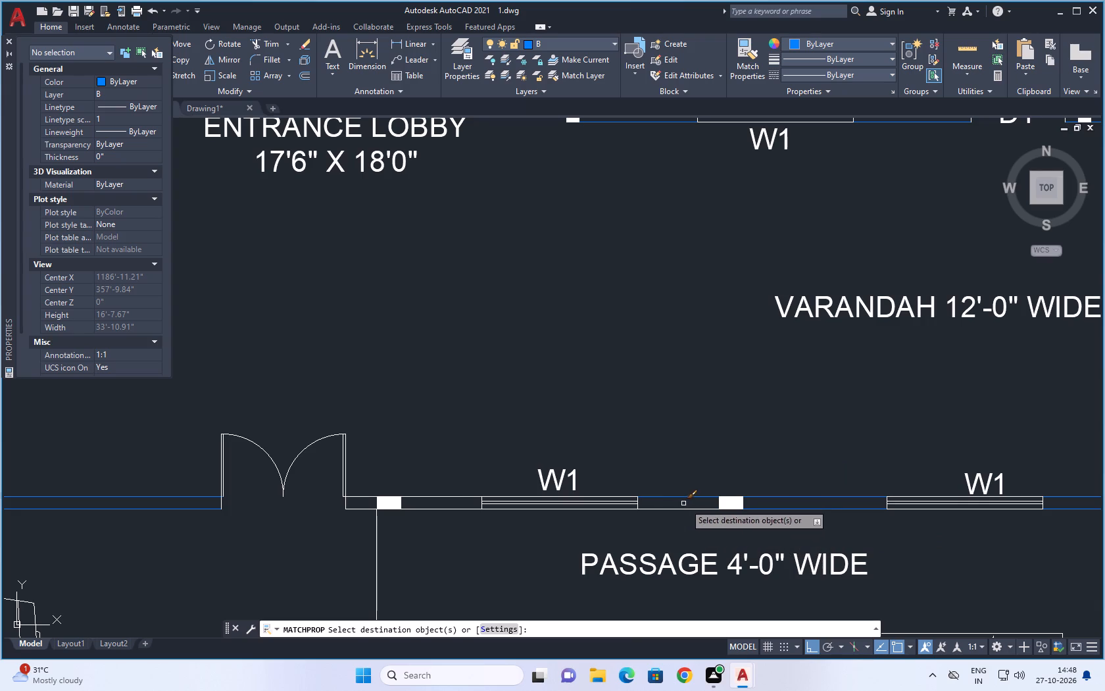
{"action": "left_click_drag", "start_coordinate": [687, 504], "coordinate": [677, 517]}
{"action": "left_click_drag", "start_coordinate": [453, 478], "coordinate": [441, 517]}
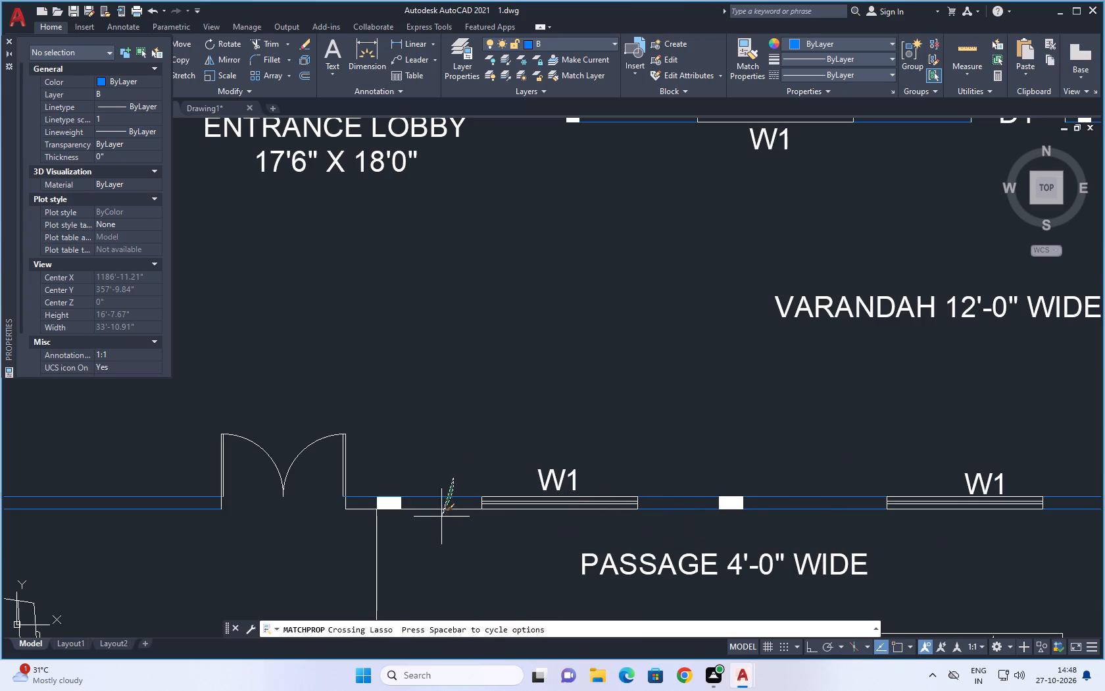
{"action": "left_click_drag", "start_coordinate": [441, 517], "coordinate": [439, 522]}
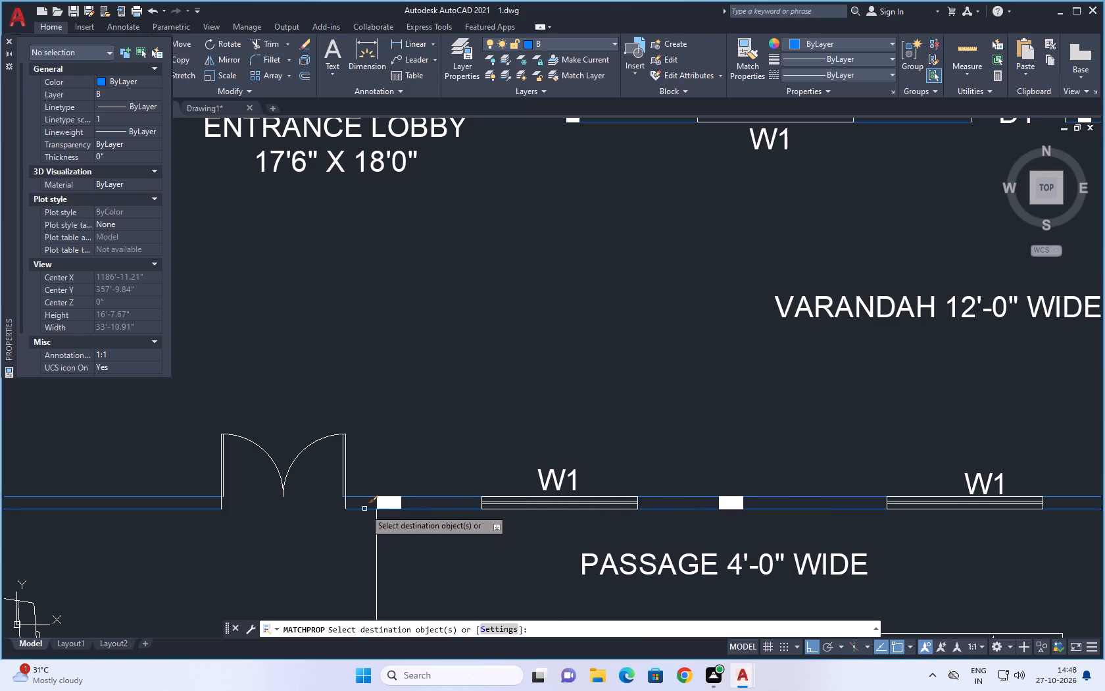
{"action": "left_click", "coordinate": [364, 509]}
Check the whole redrawn ground floor plan against the reference for unmatched wall lines and end the property matching.
{"action": "scroll", "coordinate": [543, 423], "scroll_direction": "down", "scroll_amount": 2}
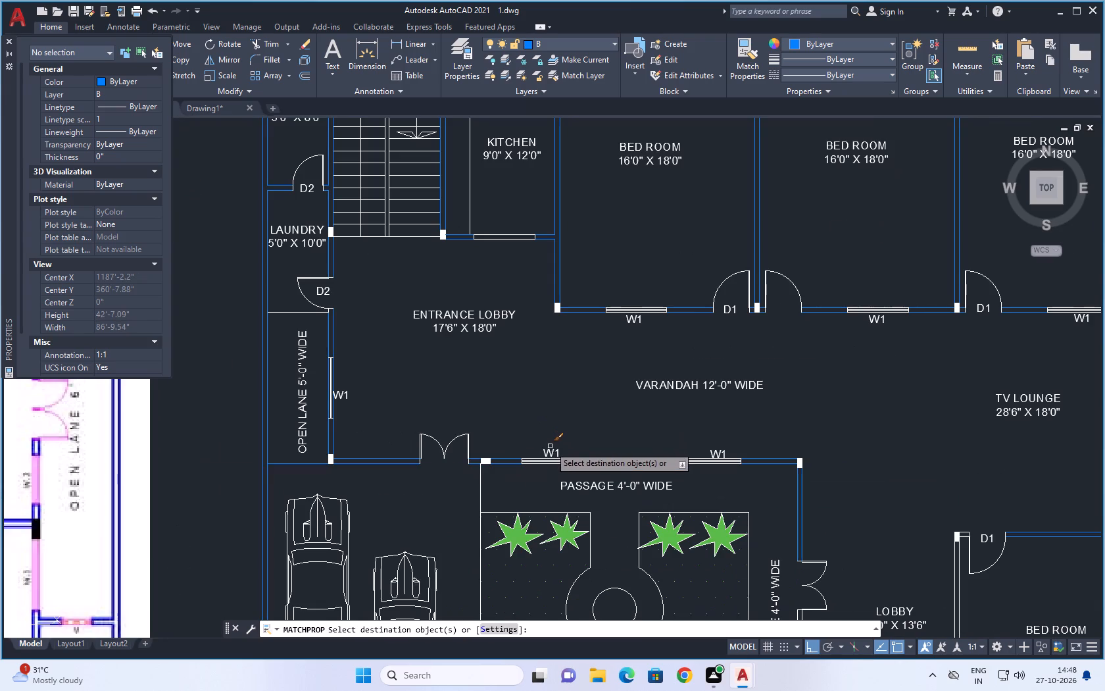
{"action": "scroll", "coordinate": [720, 440], "scroll_direction": "down", "scroll_amount": 2}
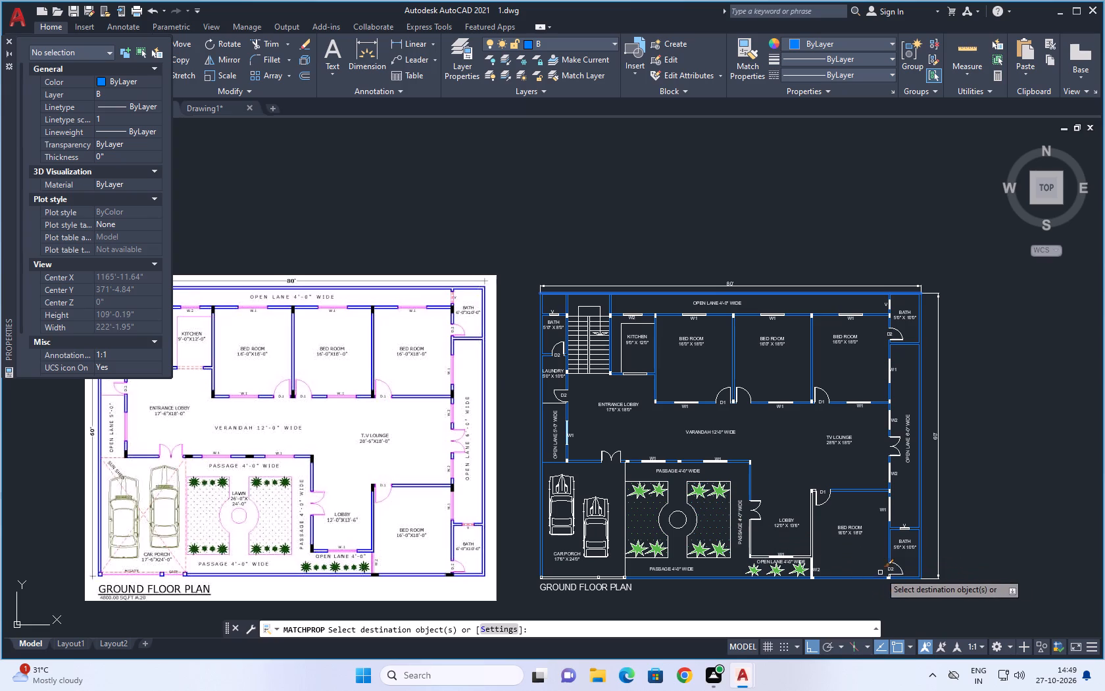
{"action": "scroll", "coordinate": [907, 567], "scroll_direction": "up", "scroll_amount": 1}
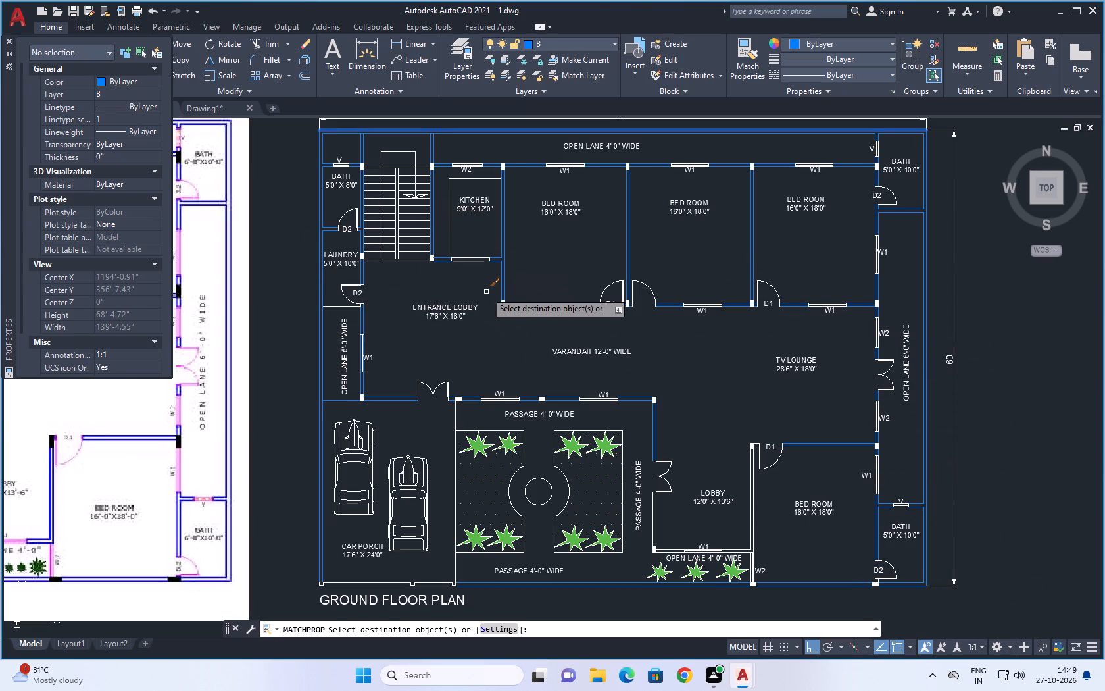
{"action": "scroll", "coordinate": [486, 279], "scroll_direction": "down", "scroll_amount": 2}
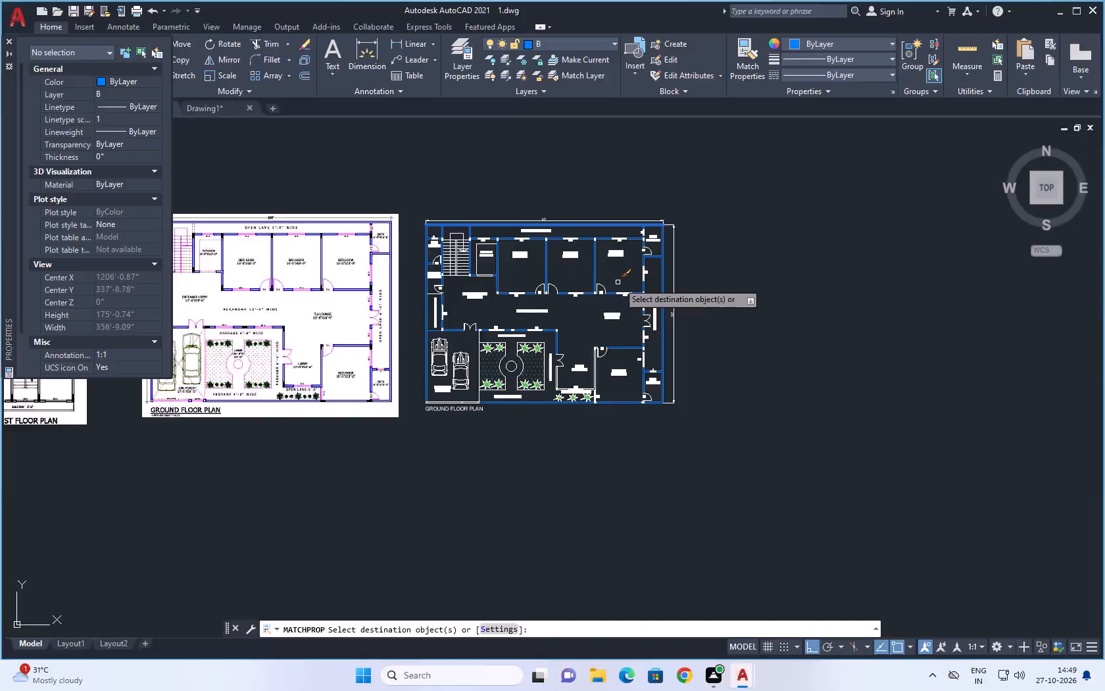
{"action": "scroll", "coordinate": [623, 282], "scroll_direction": "up", "scroll_amount": 1}
{"action": "scroll", "coordinate": [662, 288], "scroll_direction": "down", "scroll_amount": 2}
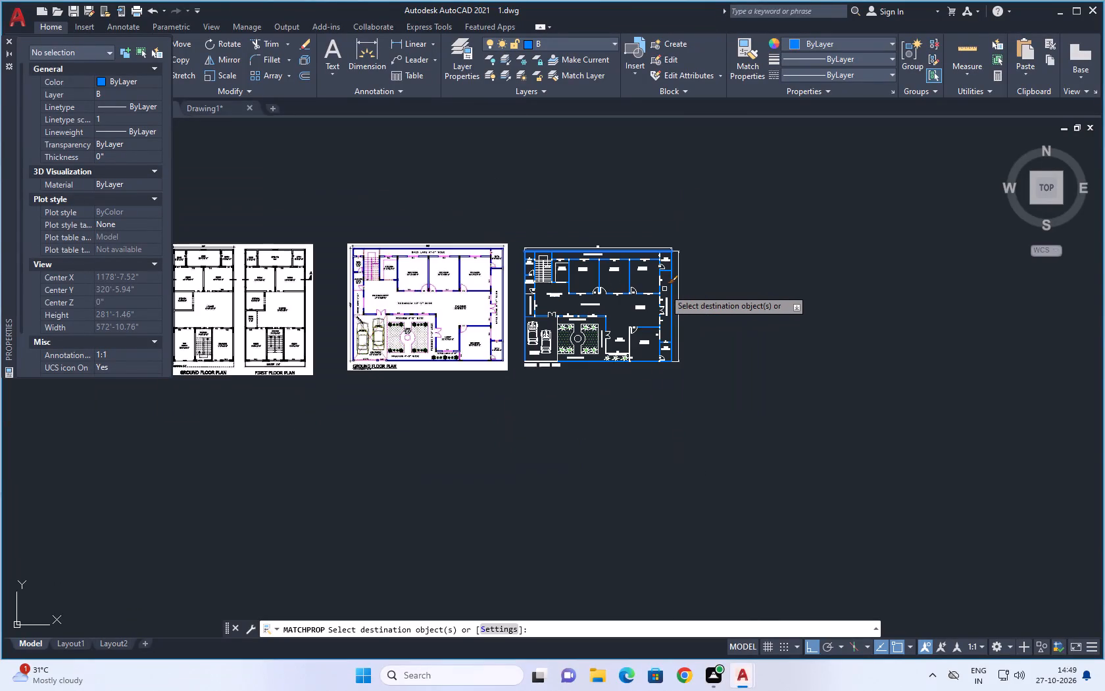
{"action": "key", "text": "space"}
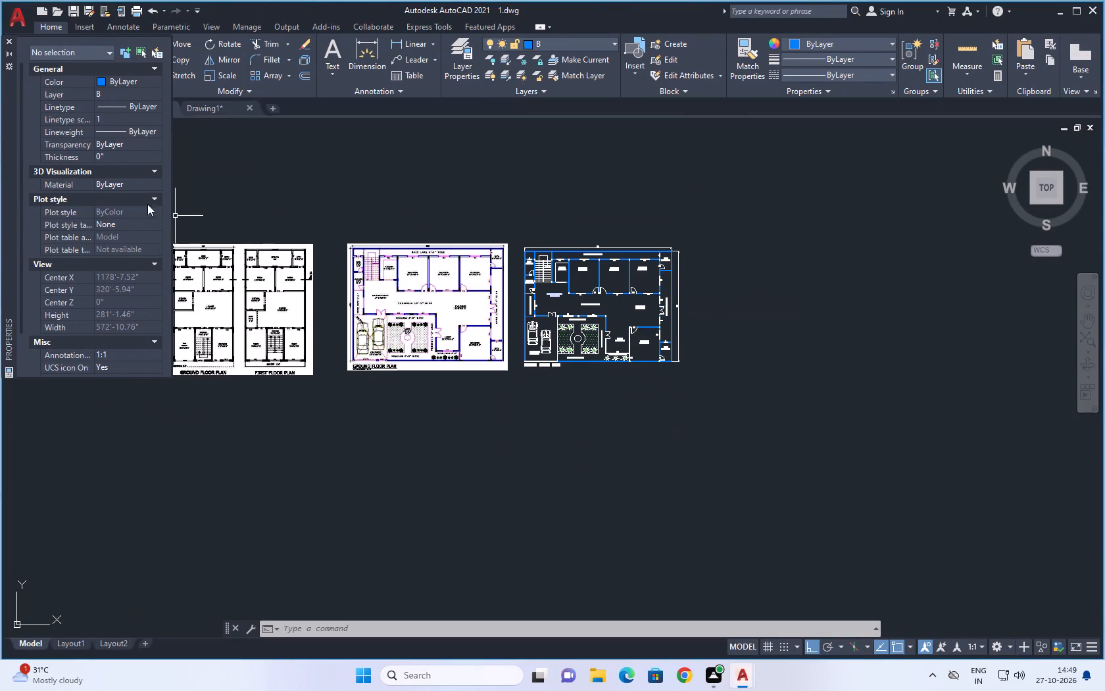
Move the staircase's vertical direction arrow line above the arrowhead to layer P.
{"action": "scroll", "coordinate": [541, 265], "scroll_direction": "up", "scroll_amount": 5}
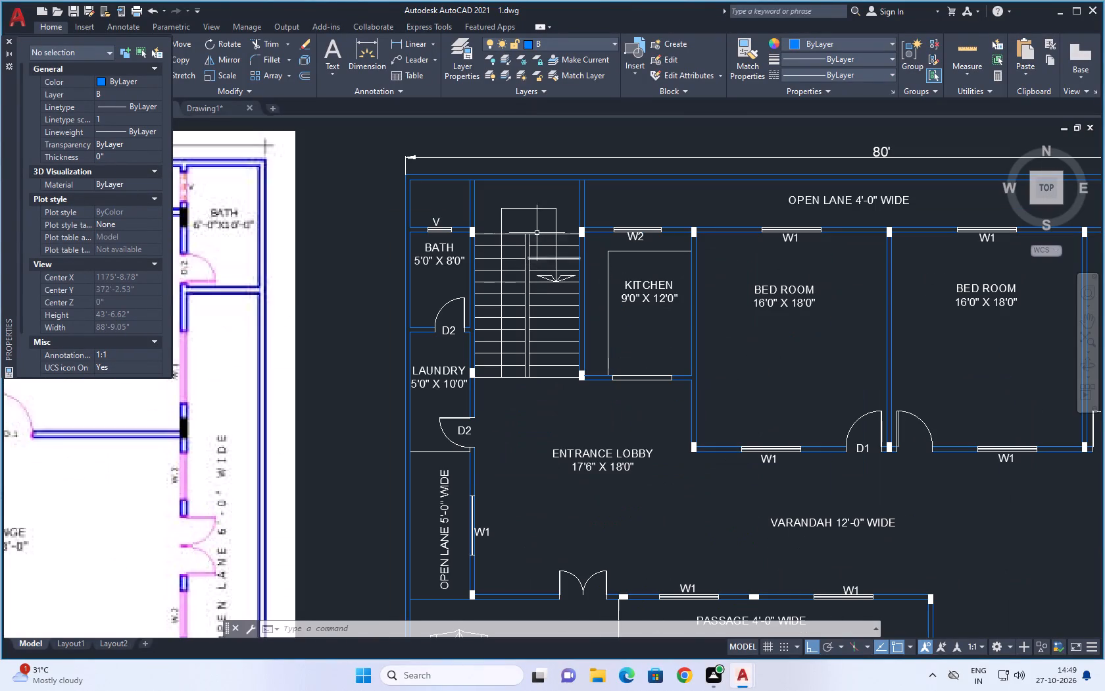
{"action": "left_click", "coordinate": [555, 209]}
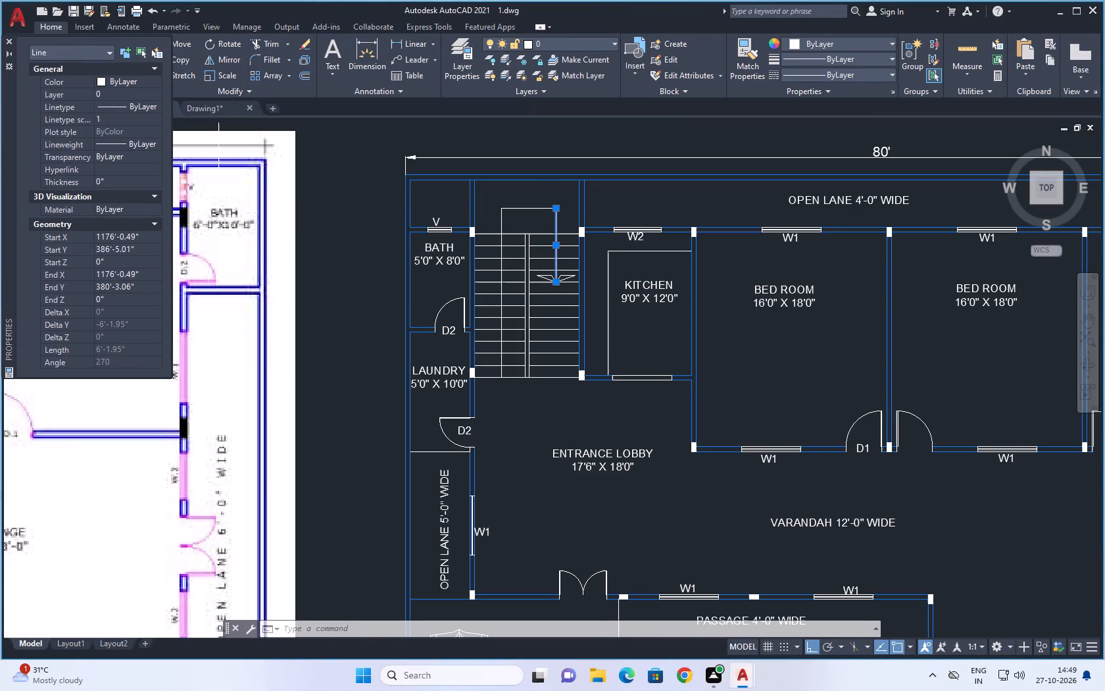
{"action": "left_click", "coordinate": [140, 78]}
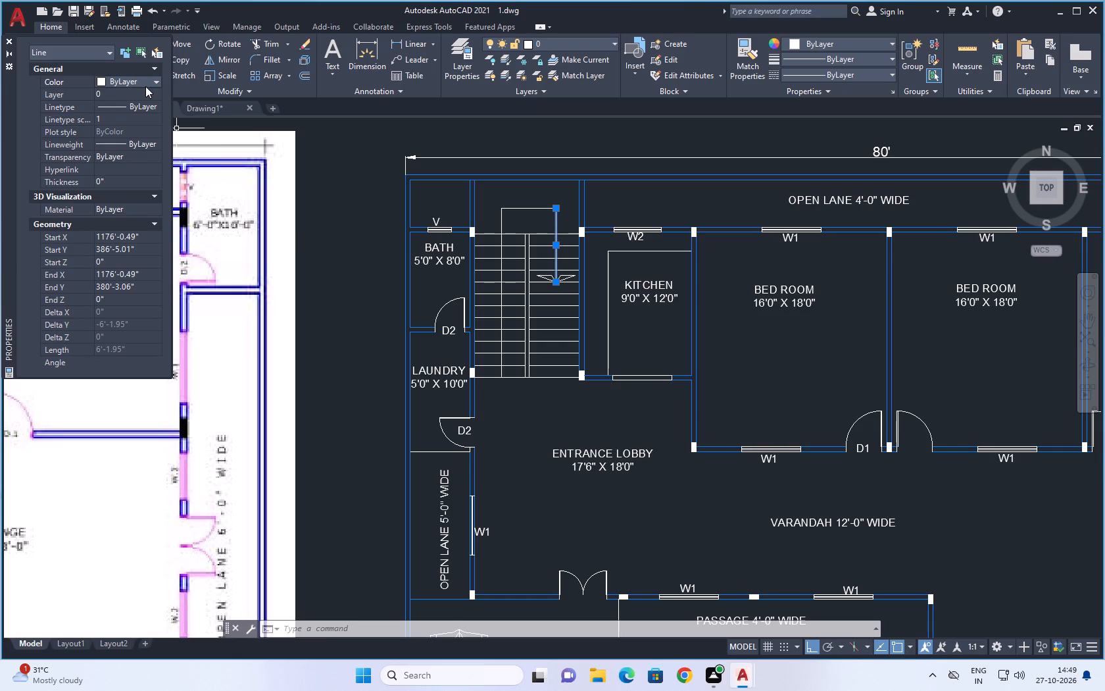
{"action": "left_click", "coordinate": [152, 80]}
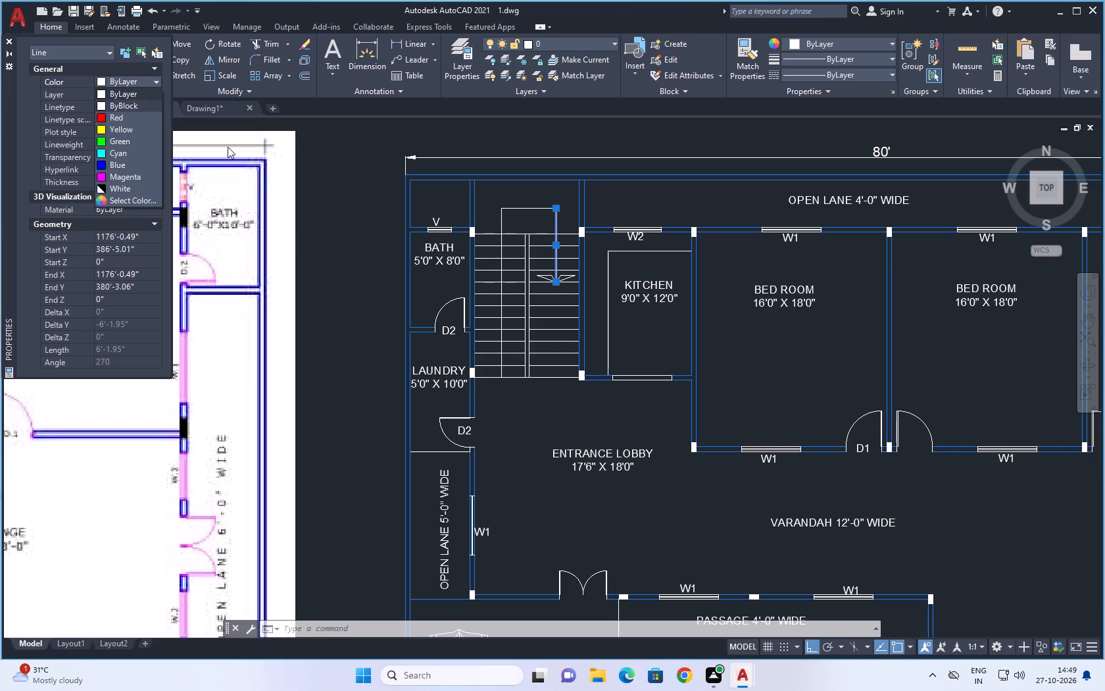
{"action": "left_click", "coordinate": [322, 161]}
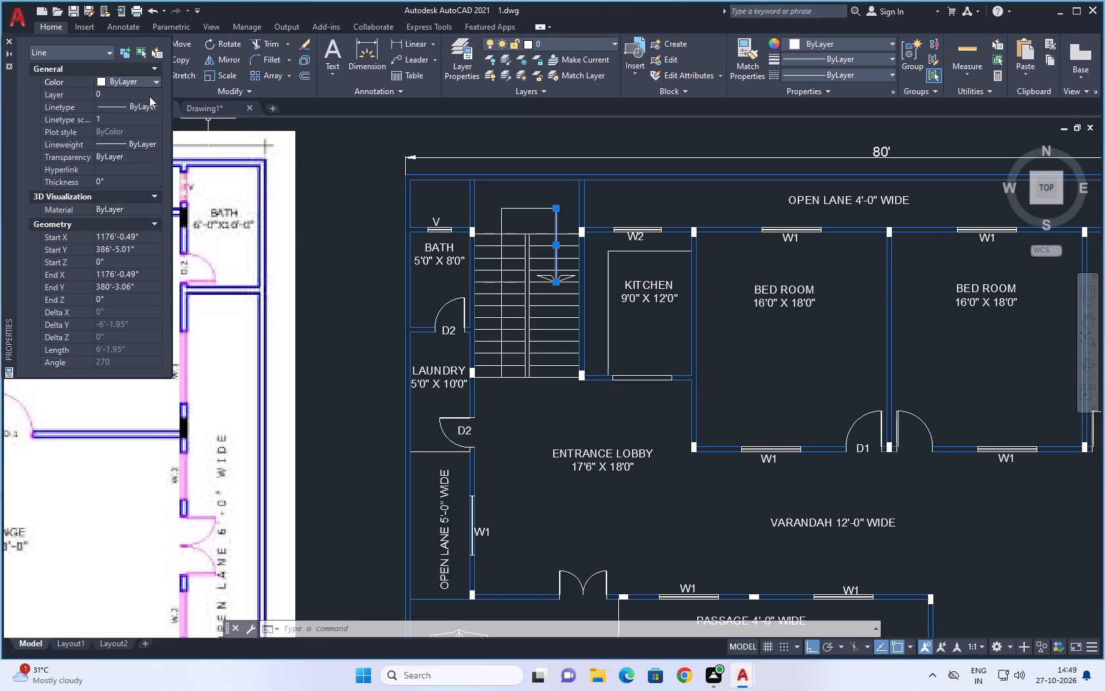
{"action": "double_click", "coordinate": [151, 93]}
{"action": "left_click", "coordinate": [114, 164]}
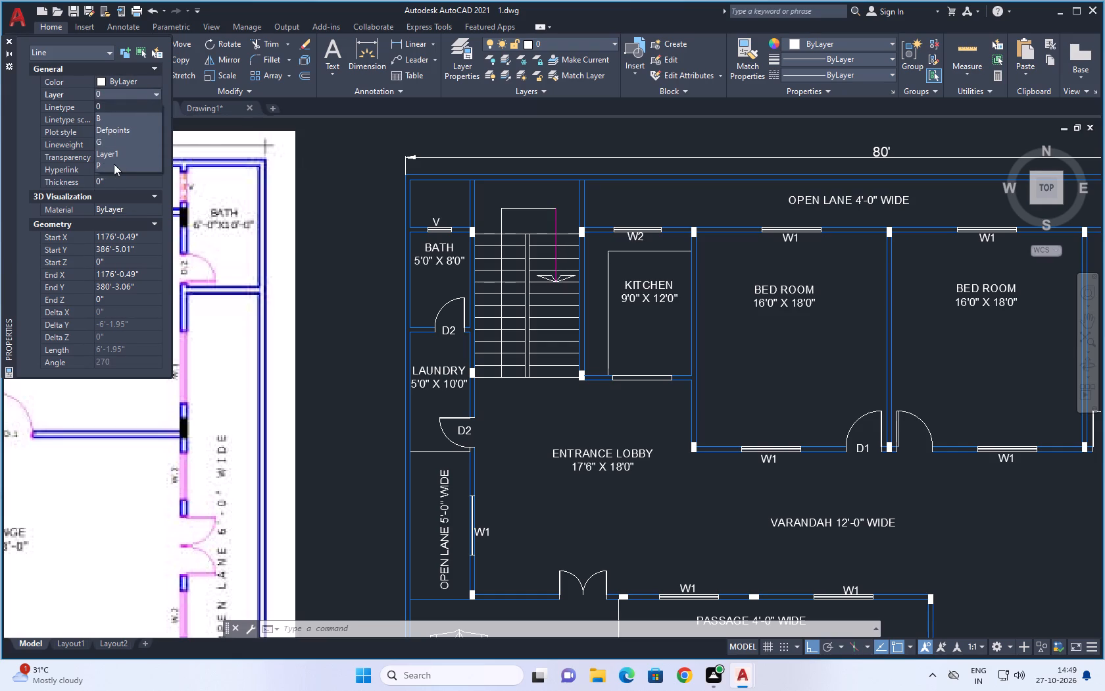
{"action": "key", "text": "Escape"}
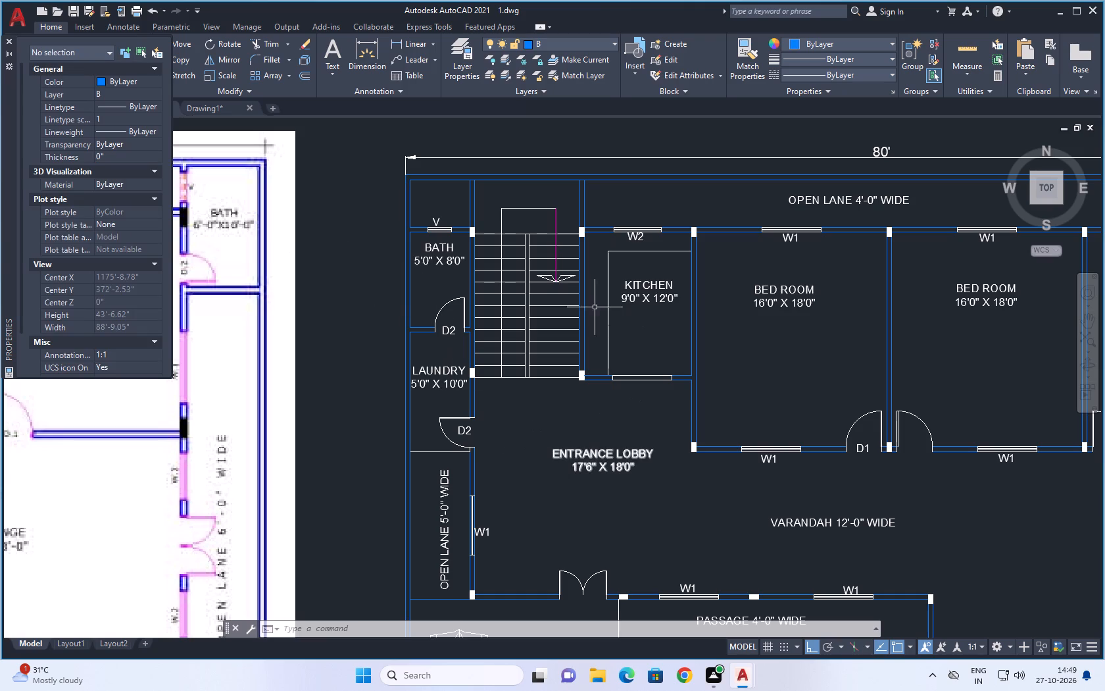
Match the arrow line's layer P properties onto the rest of the stair direction line and the treads of the flight beside the bath.
{"action": "key", "text": "m"}
{"action": "key", "text": "a"}
{"action": "key", "text": "space"}
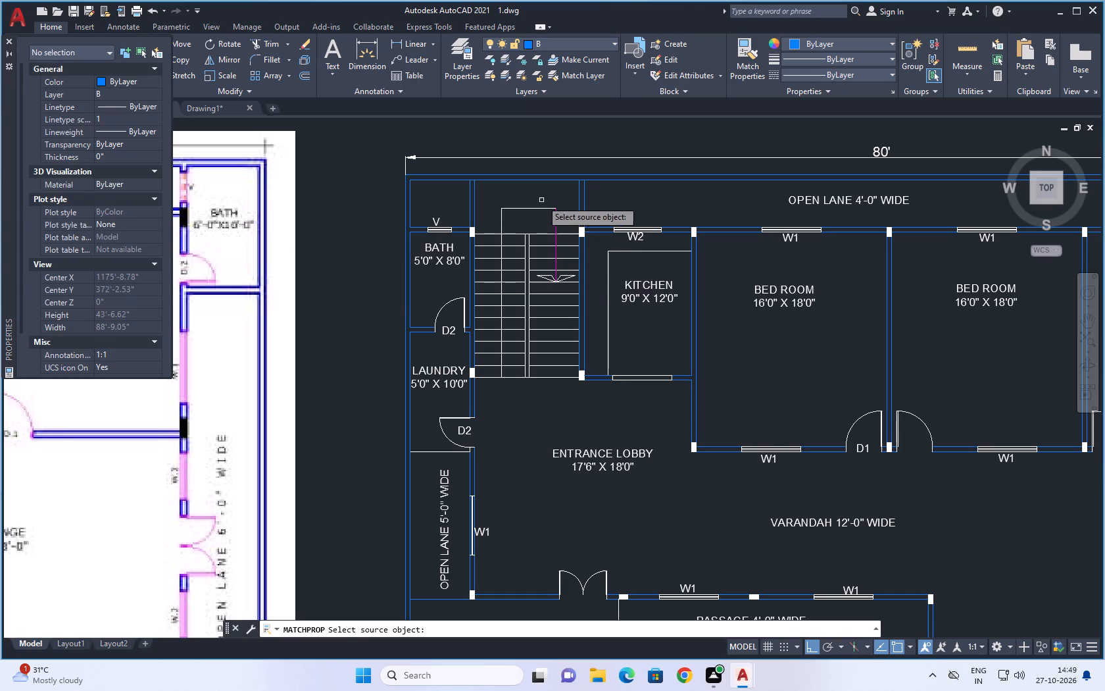
{"action": "left_click", "coordinate": [556, 220]}
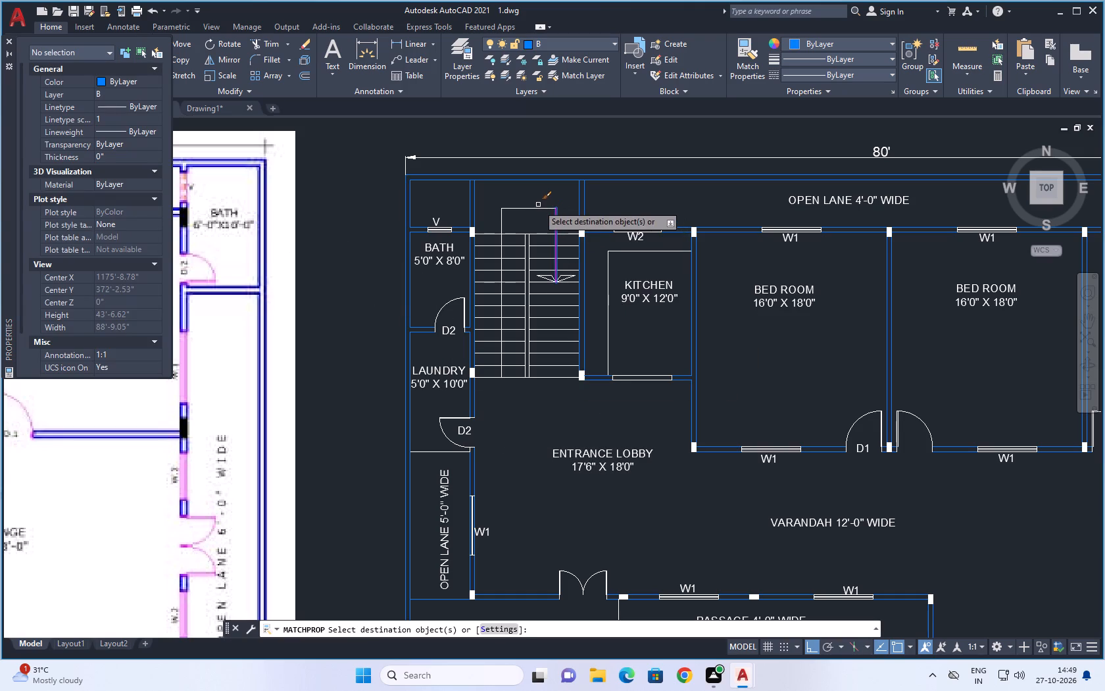
{"action": "left_click_drag", "start_coordinate": [538, 205], "coordinate": [489, 225]}
{"action": "left_click_drag", "start_coordinate": [495, 226], "coordinate": [489, 334]}
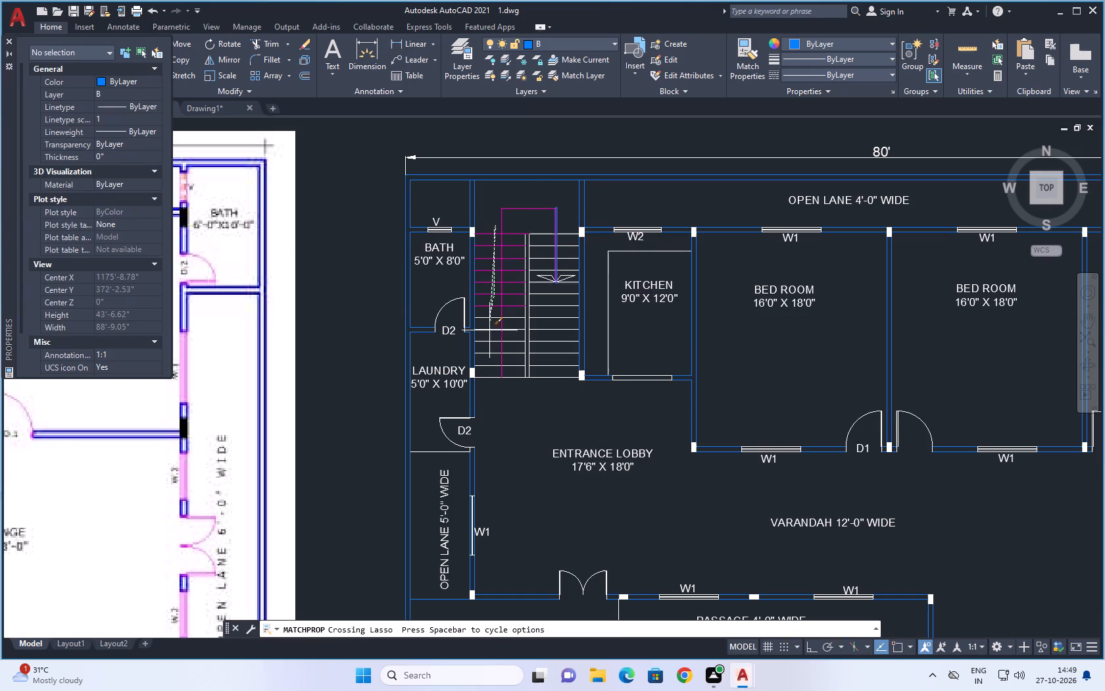
{"action": "left_click_drag", "start_coordinate": [489, 334], "coordinate": [489, 391]}
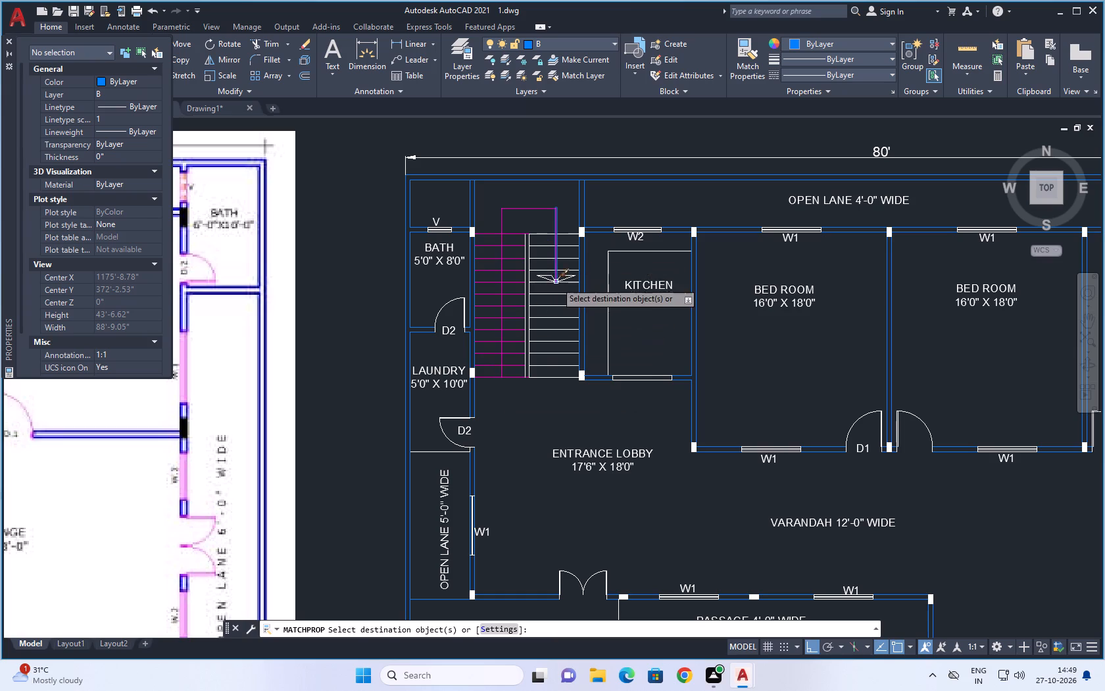
Match the layer P properties onto the treads of the flight beside the kitchen, the arrowhead and the stair's central divider lines.
{"action": "scroll", "coordinate": [562, 278], "scroll_direction": "down", "scroll_amount": 3}
{"action": "scroll", "coordinate": [353, 279], "scroll_direction": "up", "scroll_amount": 2}
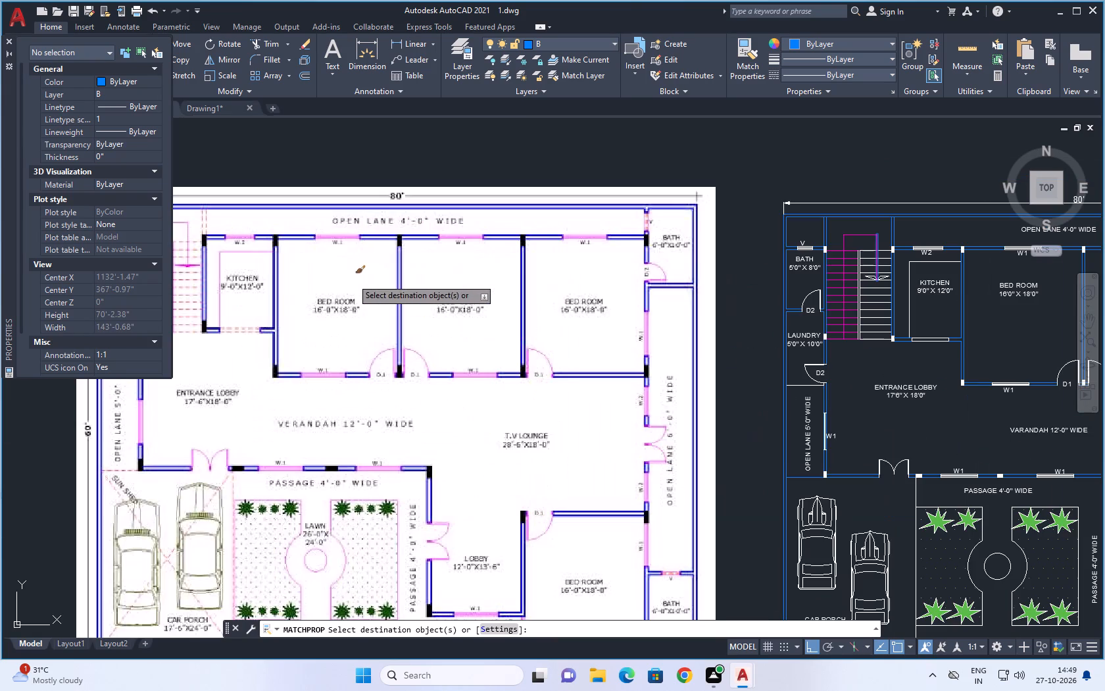
{"action": "scroll", "coordinate": [906, 290], "scroll_direction": "up", "scroll_amount": 2}
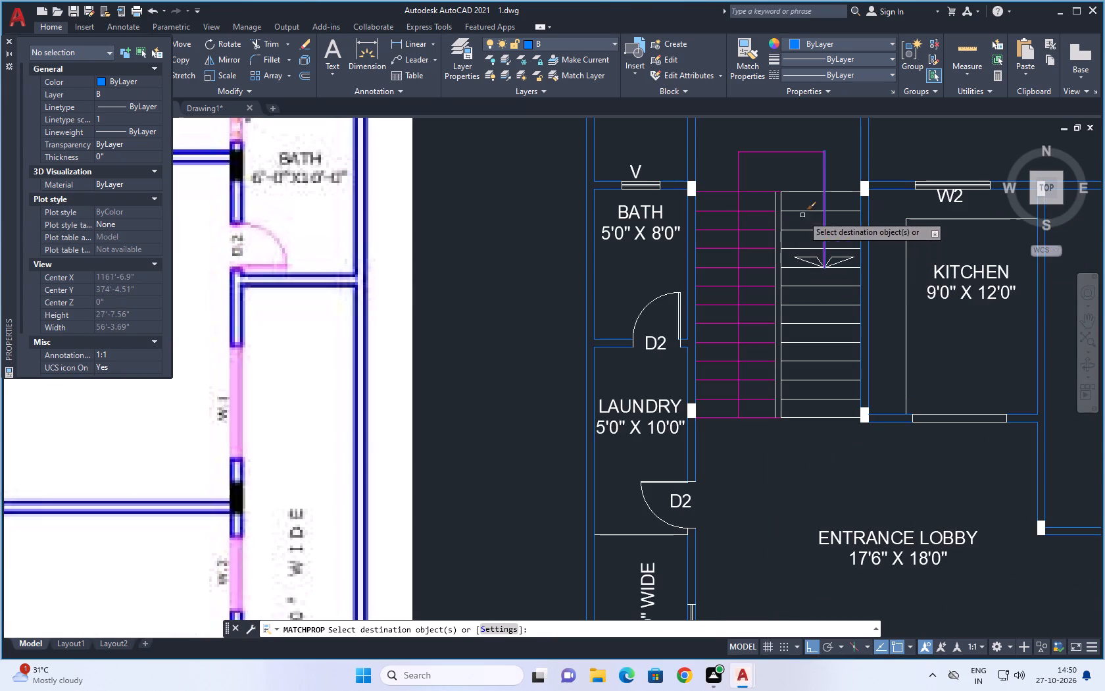
{"action": "left_click_drag", "start_coordinate": [836, 186], "coordinate": [822, 441]}
{"action": "left_click_drag", "start_coordinate": [806, 218], "coordinate": [745, 296]}
{"action": "left_click", "coordinate": [806, 253]}
{"action": "left_click", "coordinate": [791, 265]}
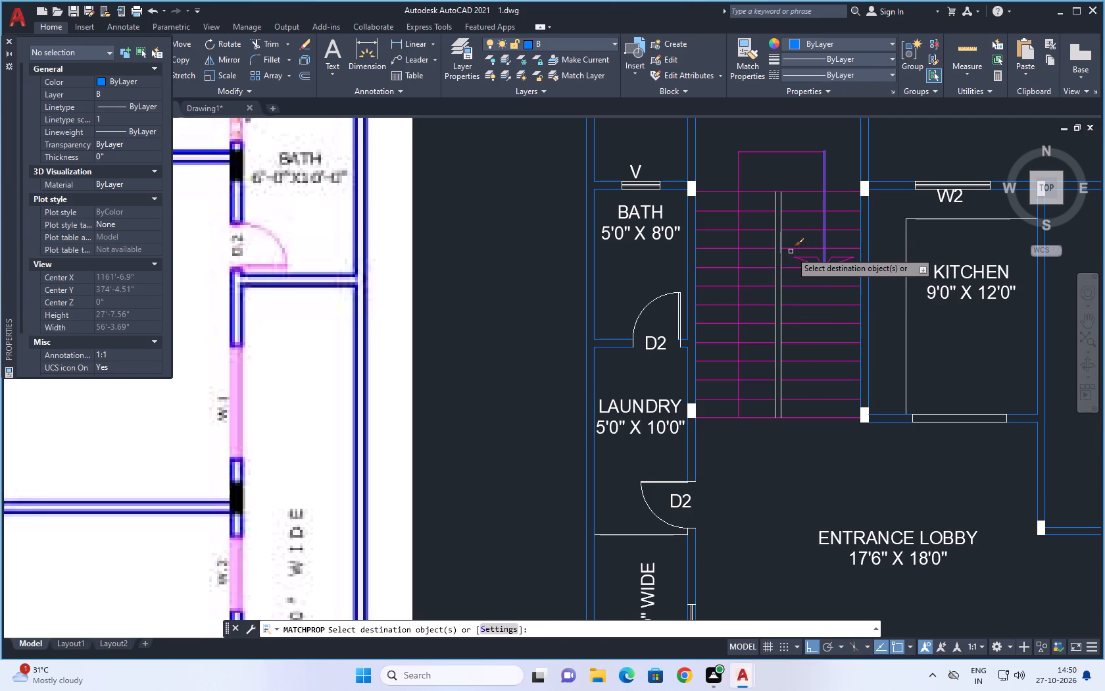
{"action": "left_click_drag", "start_coordinate": [791, 251], "coordinate": [760, 277]}
Match the layer P properties onto all lines of the ventilator V in the 5'0" X 8'0" bath's top wall.
{"action": "scroll", "coordinate": [785, 238], "scroll_direction": "down", "scroll_amount": 3}
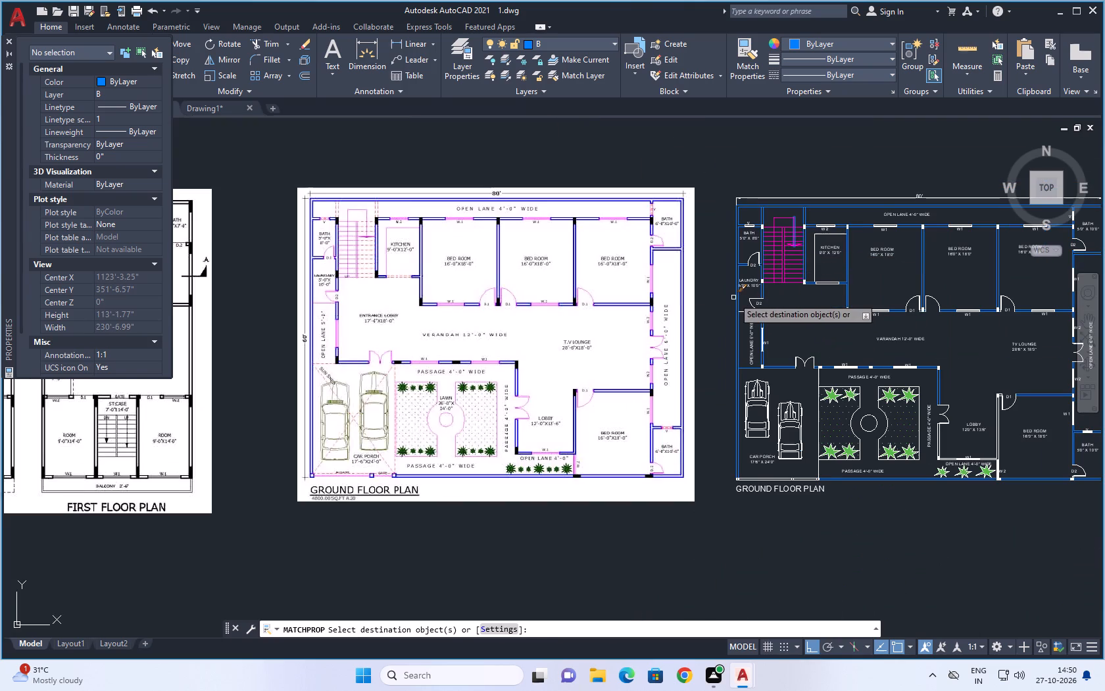
{"action": "scroll", "coordinate": [743, 223], "scroll_direction": "up", "scroll_amount": 6}
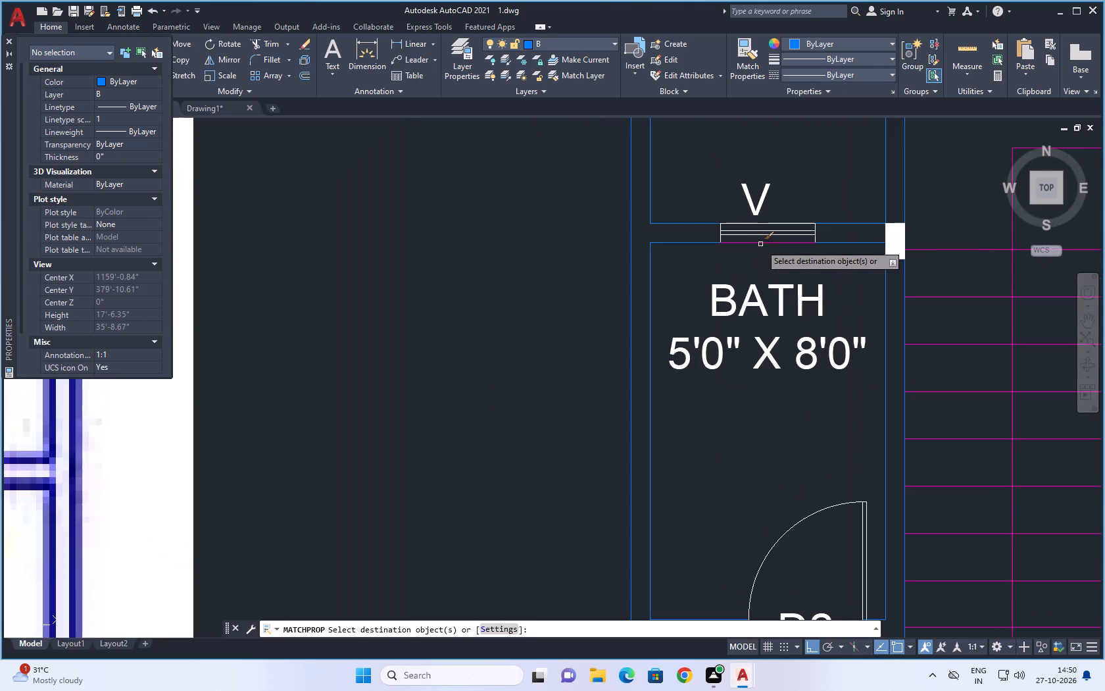
{"action": "left_click_drag", "start_coordinate": [800, 209], "coordinate": [756, 249]}
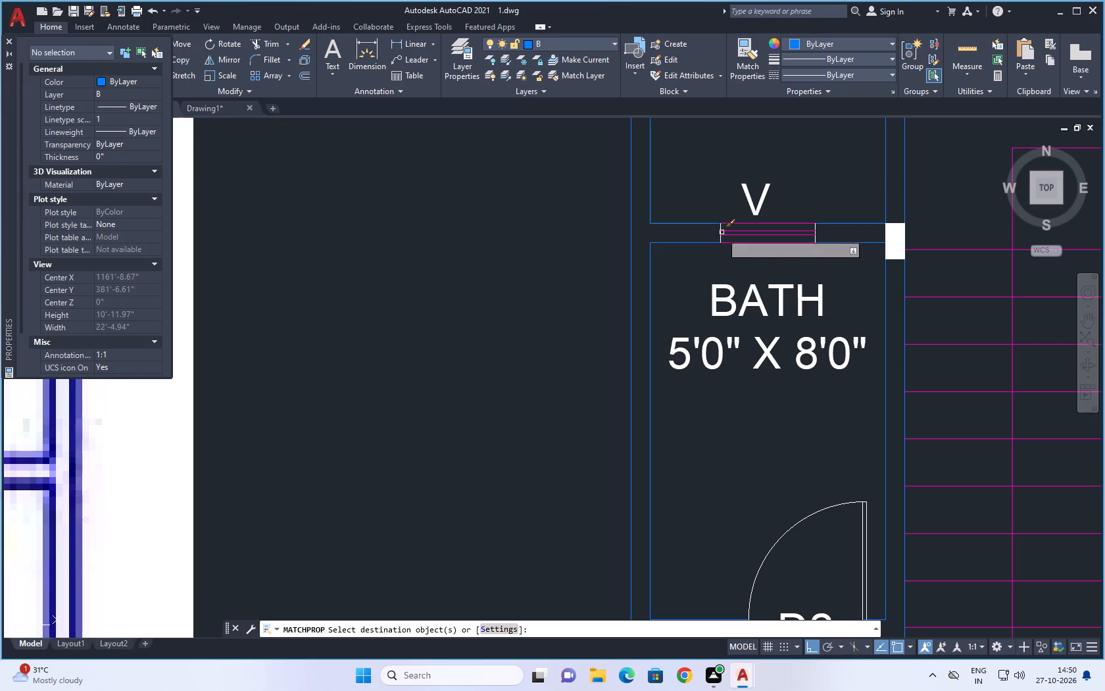
{"action": "left_click", "coordinate": [720, 226]}
{"action": "left_click", "coordinate": [814, 236]}
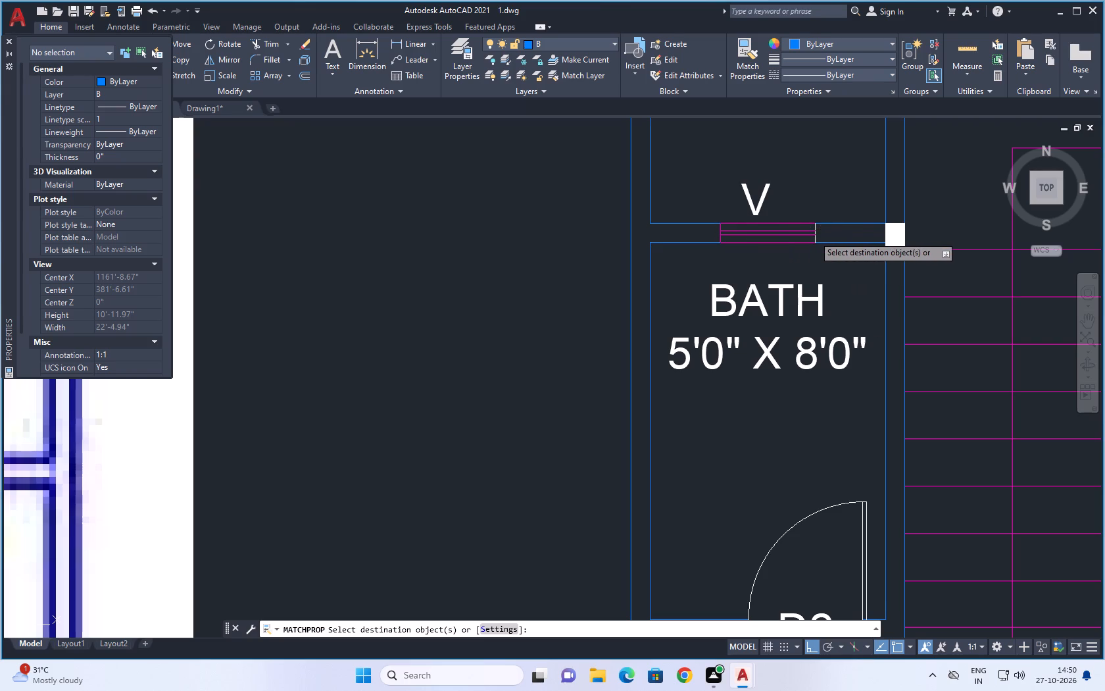
{"action": "left_click", "coordinate": [816, 238]}
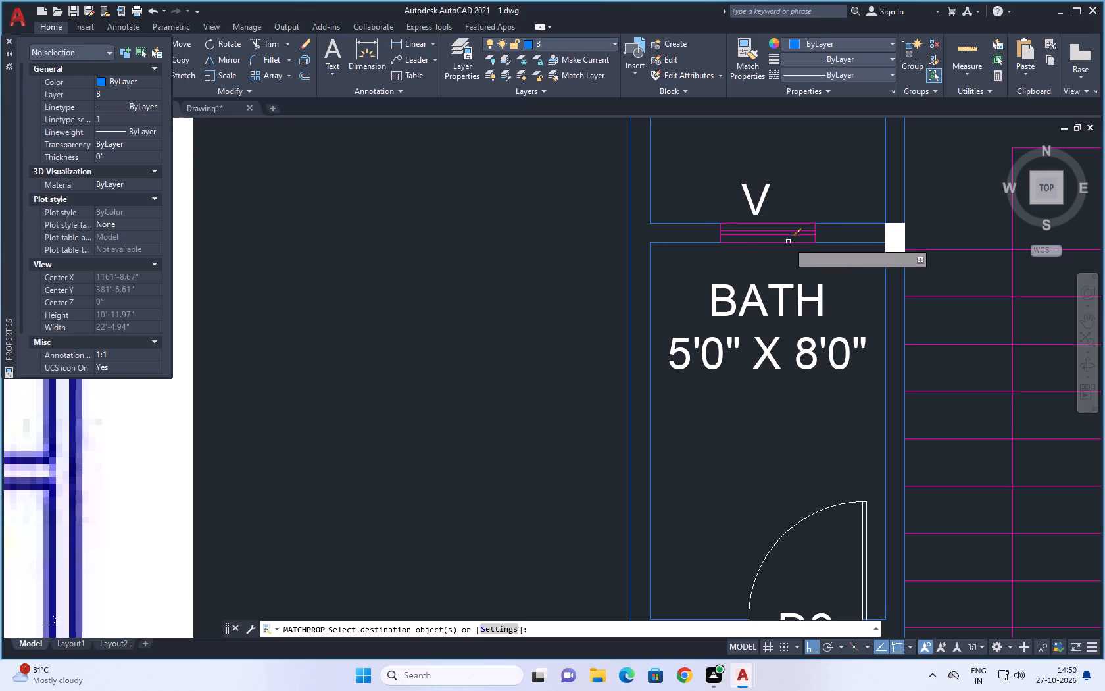
Match the layer P properties onto the line between the laundry and the 5'-0" open lane.
{"action": "scroll", "coordinate": [704, 223], "scroll_direction": "down", "scroll_amount": 3}
{"action": "scroll", "coordinate": [731, 441], "scroll_direction": "up", "scroll_amount": 1}
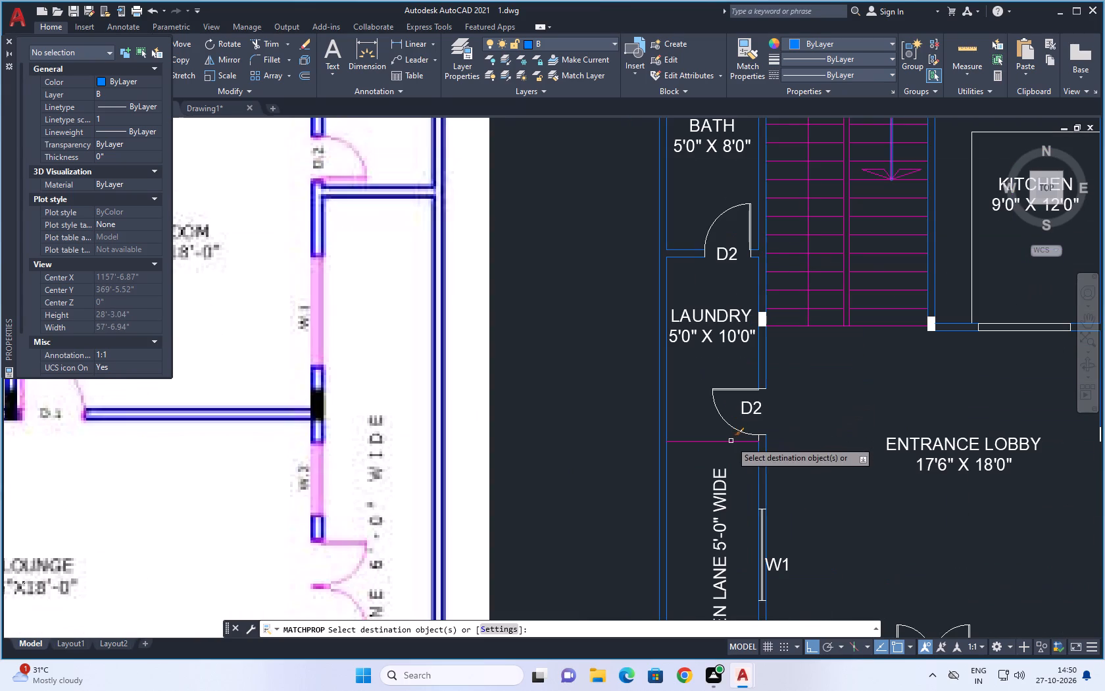
{"action": "left_click", "coordinate": [731, 441]}
Match the layer P properties onto the D2 door of the 5'0" X 8'0" bath, including its swing arc, leaf and both jamb lines.
{"action": "scroll", "coordinate": [731, 249], "scroll_direction": "down", "scroll_amount": 3}
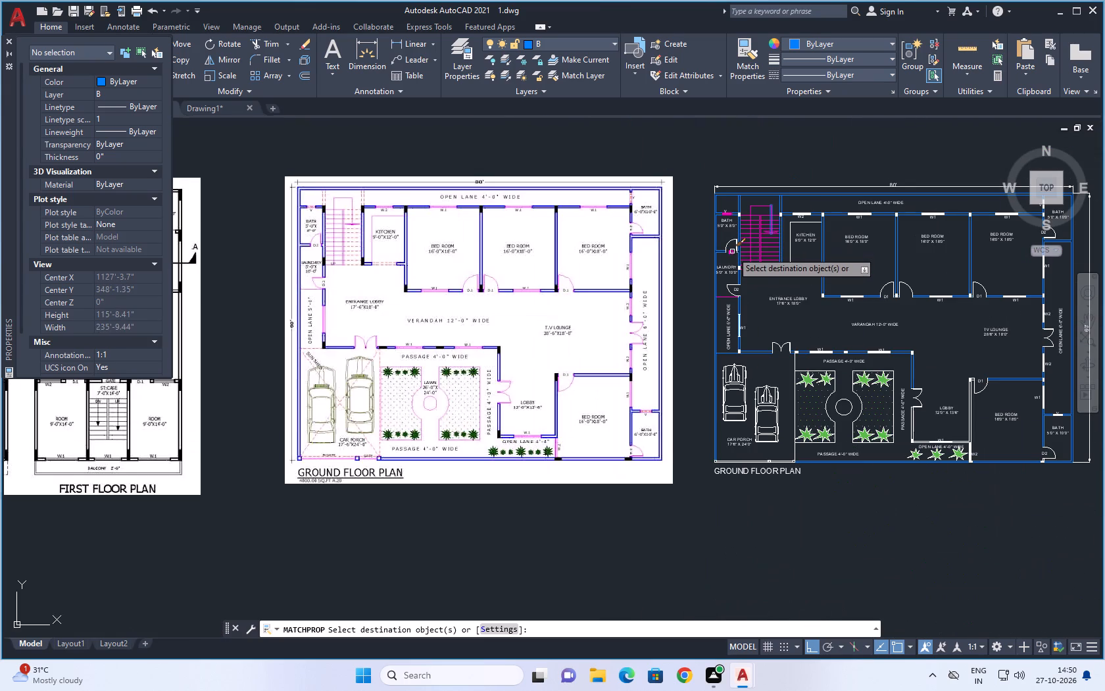
{"action": "scroll", "coordinate": [734, 236], "scroll_direction": "up", "scroll_amount": 7}
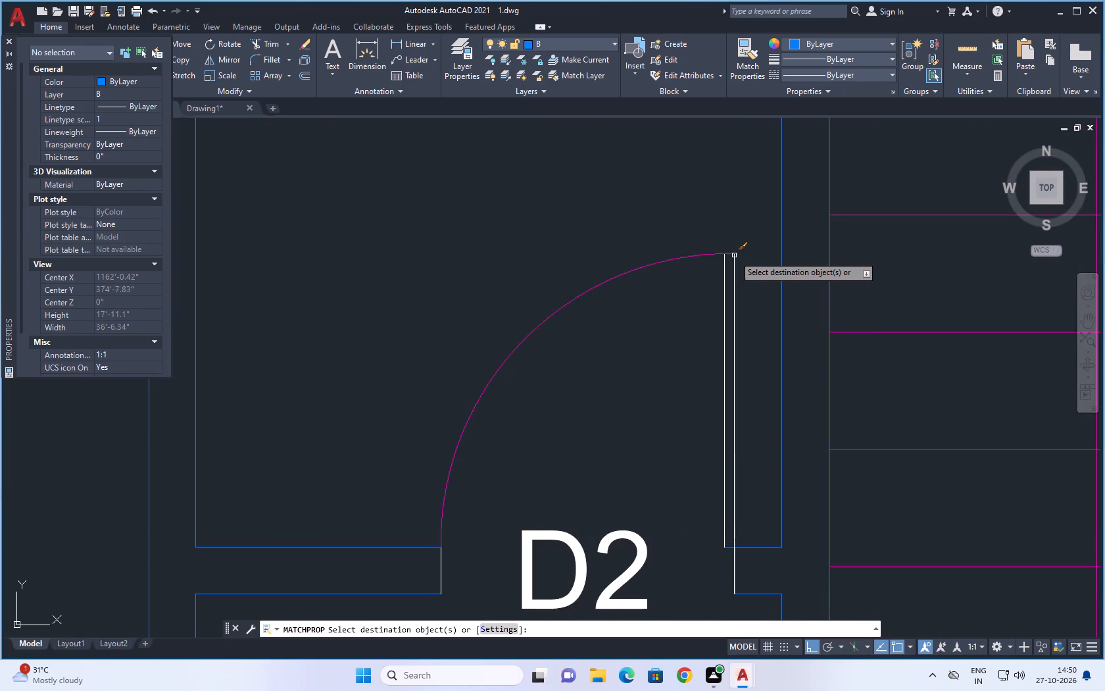
{"action": "left_click_drag", "start_coordinate": [748, 262], "coordinate": [591, 217]}
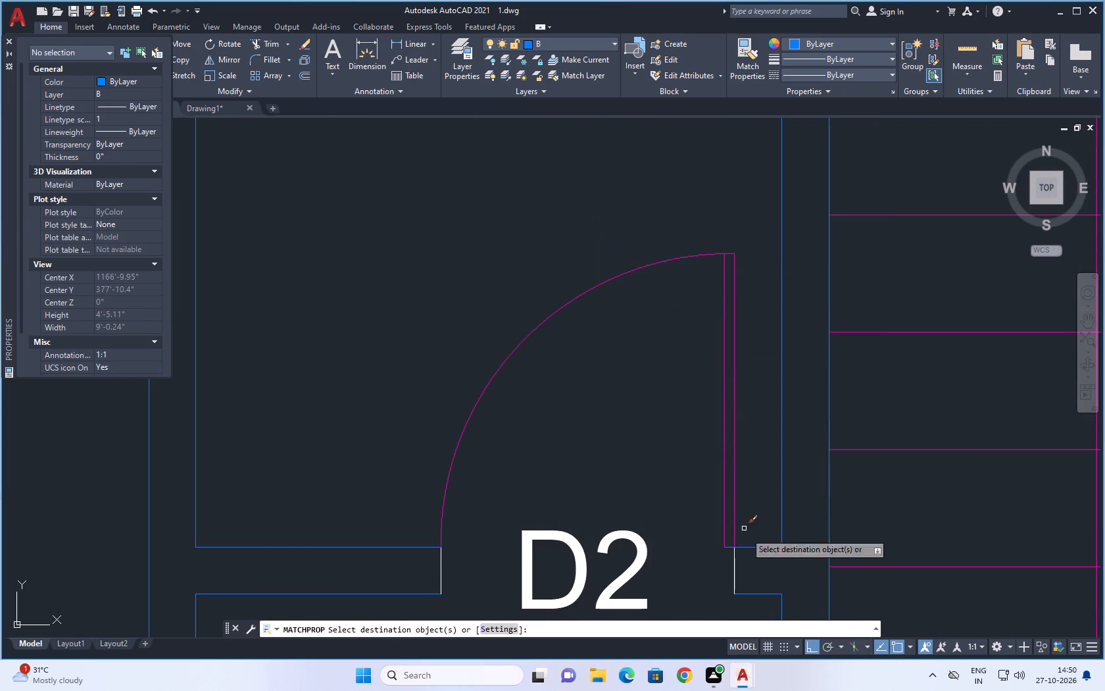
{"action": "left_click_drag", "start_coordinate": [743, 567], "coordinate": [713, 589]}
{"action": "left_click_drag", "start_coordinate": [464, 565], "coordinate": [420, 572]}
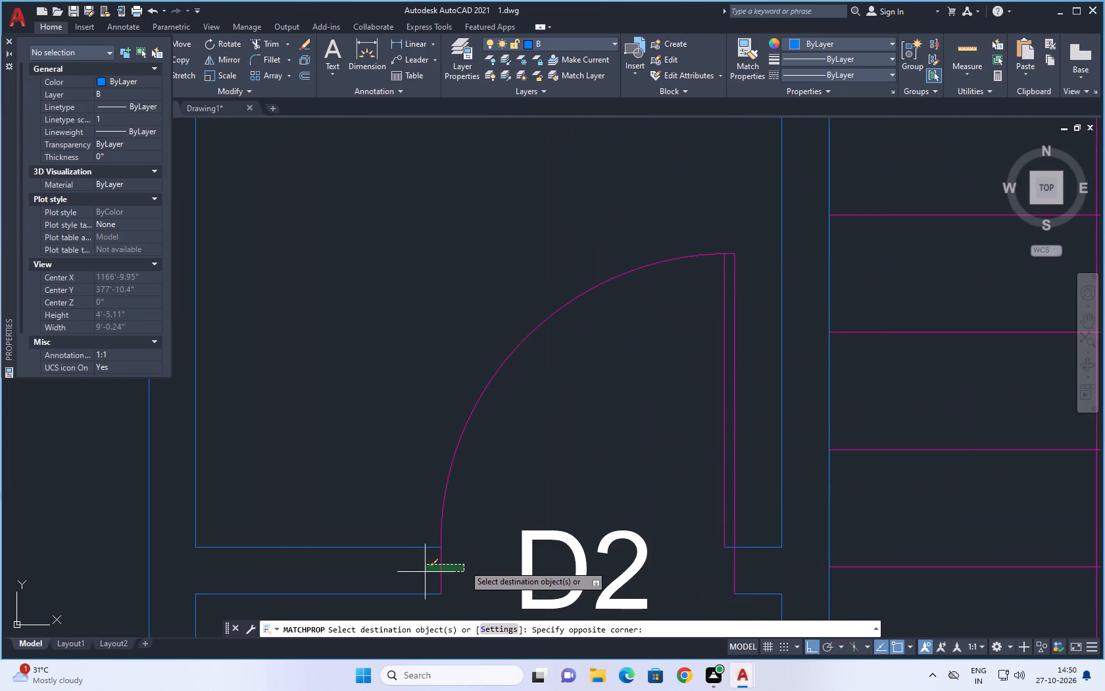
{"action": "left_click_drag", "start_coordinate": [420, 572], "coordinate": [419, 572]}
{"action": "left_click", "coordinate": [418, 570]}
Match the layer P properties onto the D2 door between the laundry and entrance lobby, including its leaf, swing arc and wall-opening end lines.
{"action": "scroll", "coordinate": [637, 268], "scroll_direction": "down", "scroll_amount": 4}
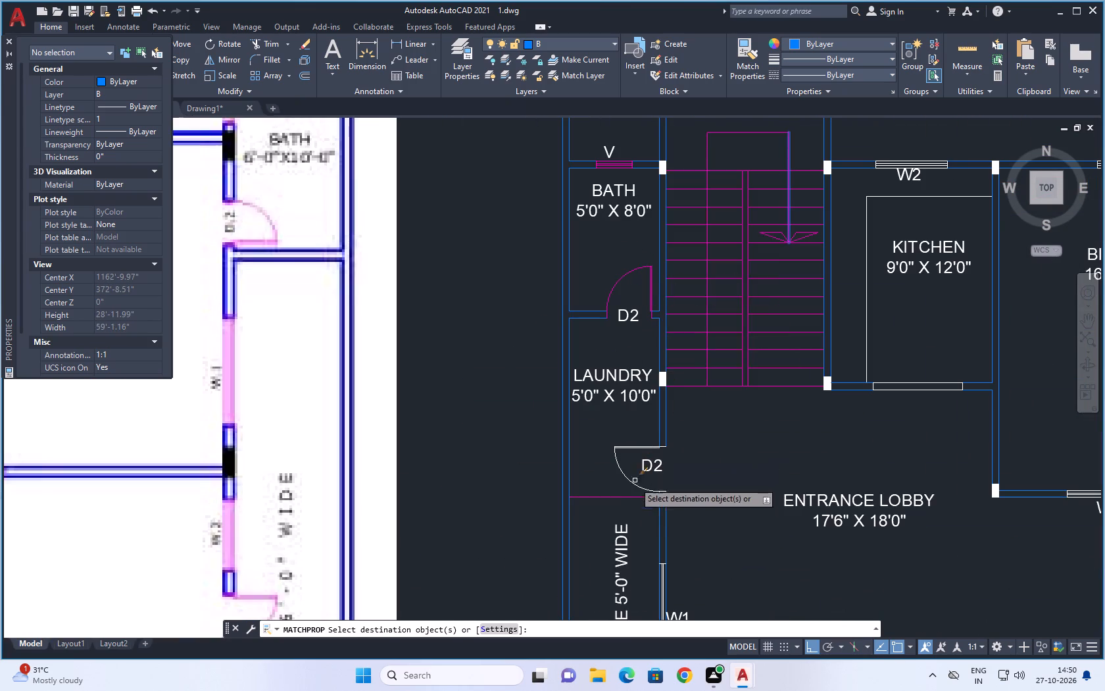
{"action": "scroll", "coordinate": [647, 486], "scroll_direction": "up", "scroll_amount": 5}
{"action": "scroll", "coordinate": [517, 286], "scroll_direction": "down", "scroll_amount": 3}
{"action": "left_click_drag", "start_coordinate": [532, 213], "coordinate": [436, 307]}
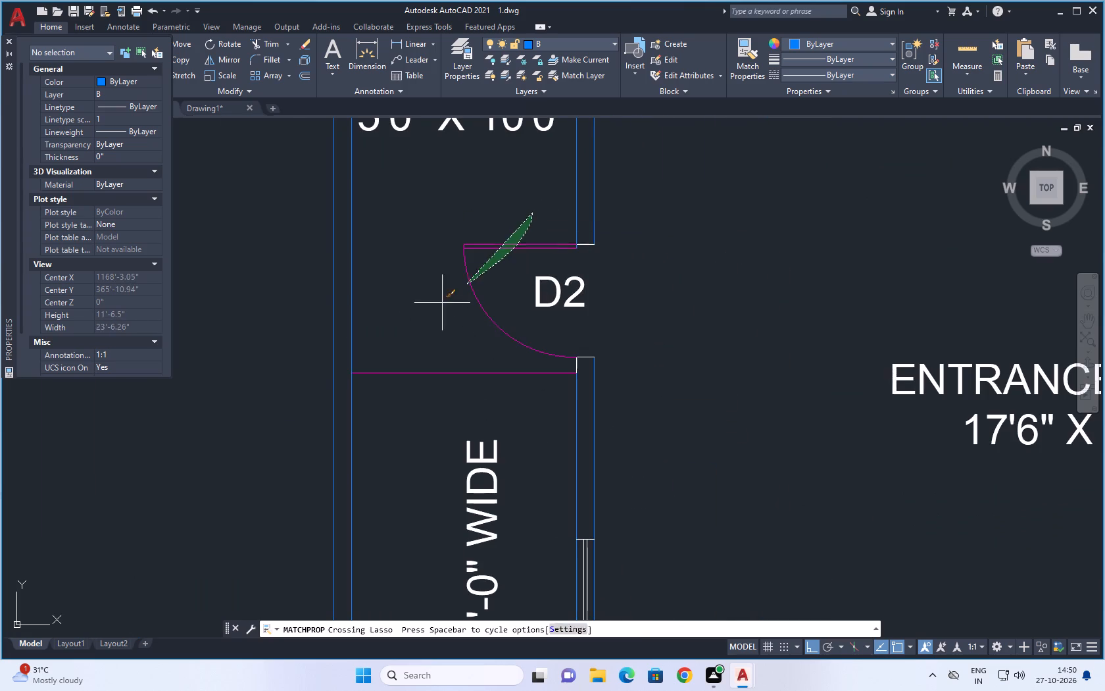
{"action": "left_click_drag", "start_coordinate": [436, 307], "coordinate": [422, 318]}
{"action": "left_click", "coordinate": [587, 357]}
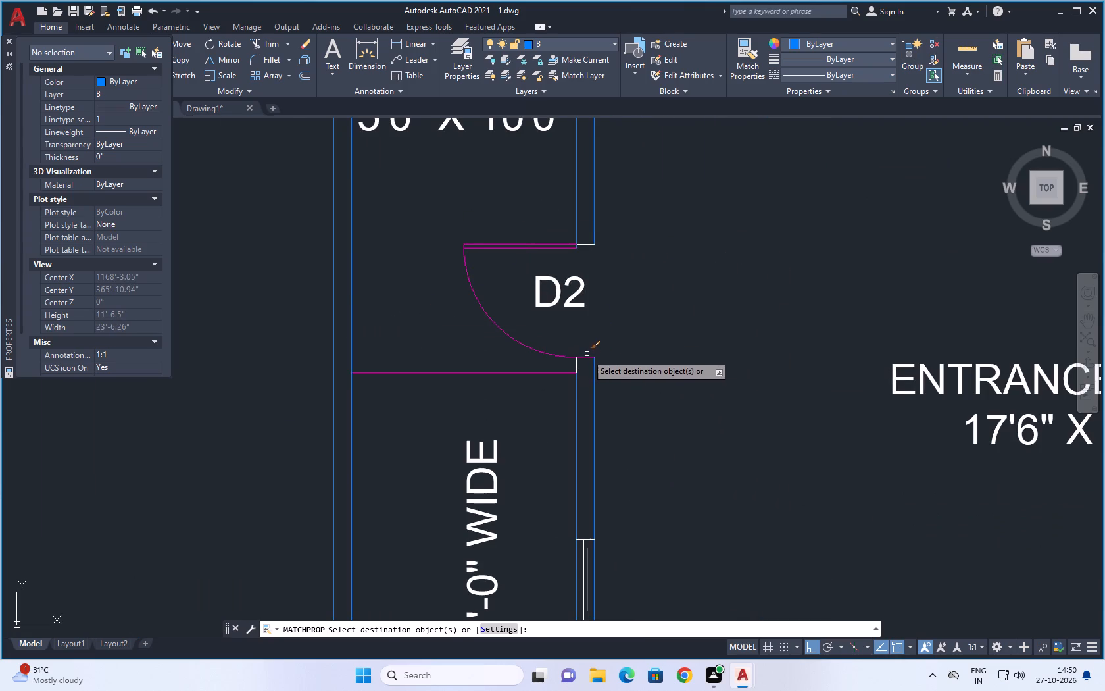
{"action": "left_click", "coordinate": [583, 244]}
Match the layer P properties onto the inner lines and end lines of window W1 between the 5'-0" open lane and the entrance lobby.
{"action": "scroll", "coordinate": [662, 286], "scroll_direction": "down", "scroll_amount": 1}
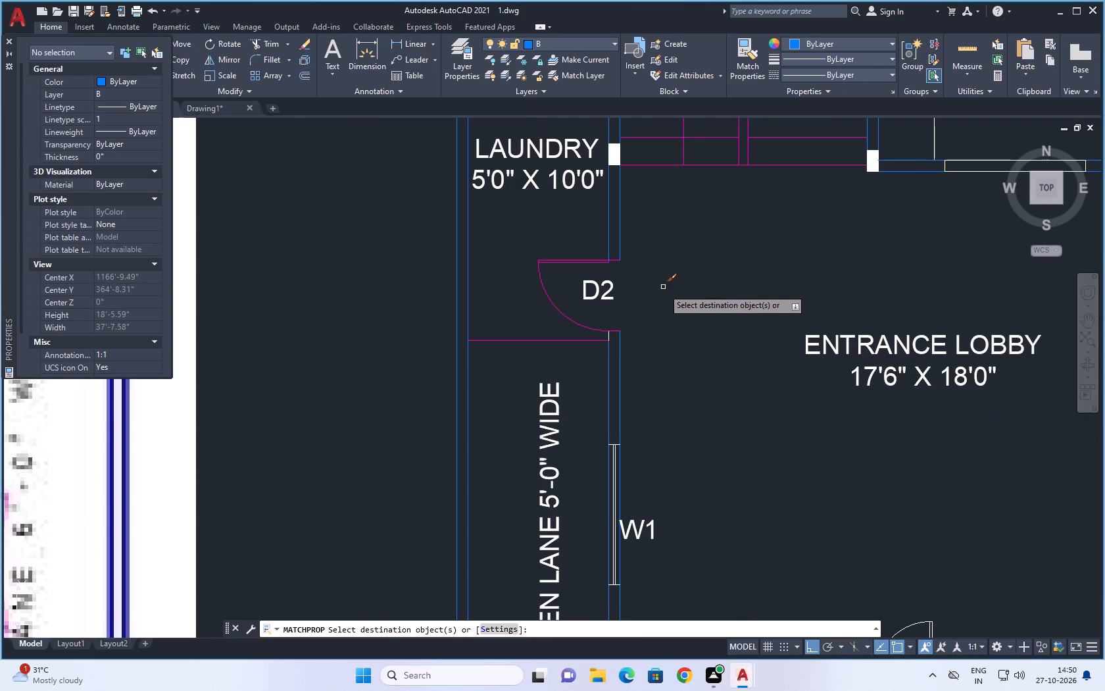
{"action": "scroll", "coordinate": [618, 492], "scroll_direction": "up", "scroll_amount": 3}
{"action": "left_click_drag", "start_coordinate": [605, 459], "coordinate": [591, 495]}
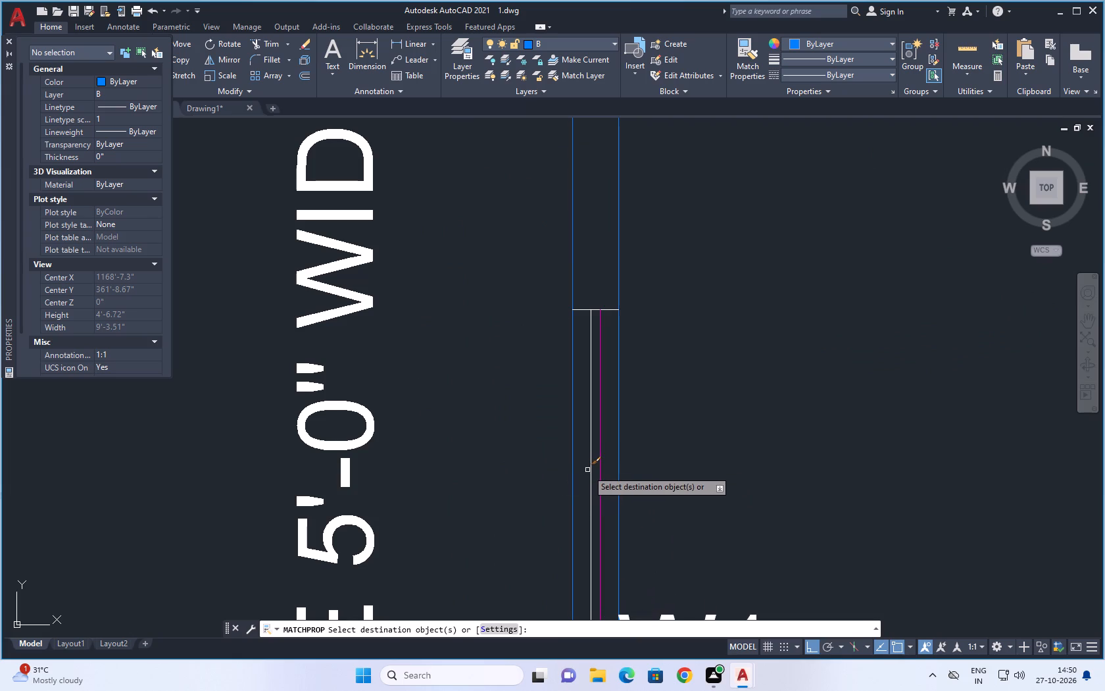
{"action": "left_click", "coordinate": [590, 465]}
{"action": "scroll", "coordinate": [602, 312], "scroll_direction": "down", "scroll_amount": 1}
{"action": "scroll", "coordinate": [603, 310], "scroll_direction": "up", "scroll_amount": 1}
{"action": "left_click_drag", "start_coordinate": [603, 309], "coordinate": [600, 324]}
{"action": "left_click", "coordinate": [598, 332]}
{"action": "scroll", "coordinate": [605, 286], "scroll_direction": "down", "scroll_amount": 4}
{"action": "scroll", "coordinate": [615, 392], "scroll_direction": "up", "scroll_amount": 4}
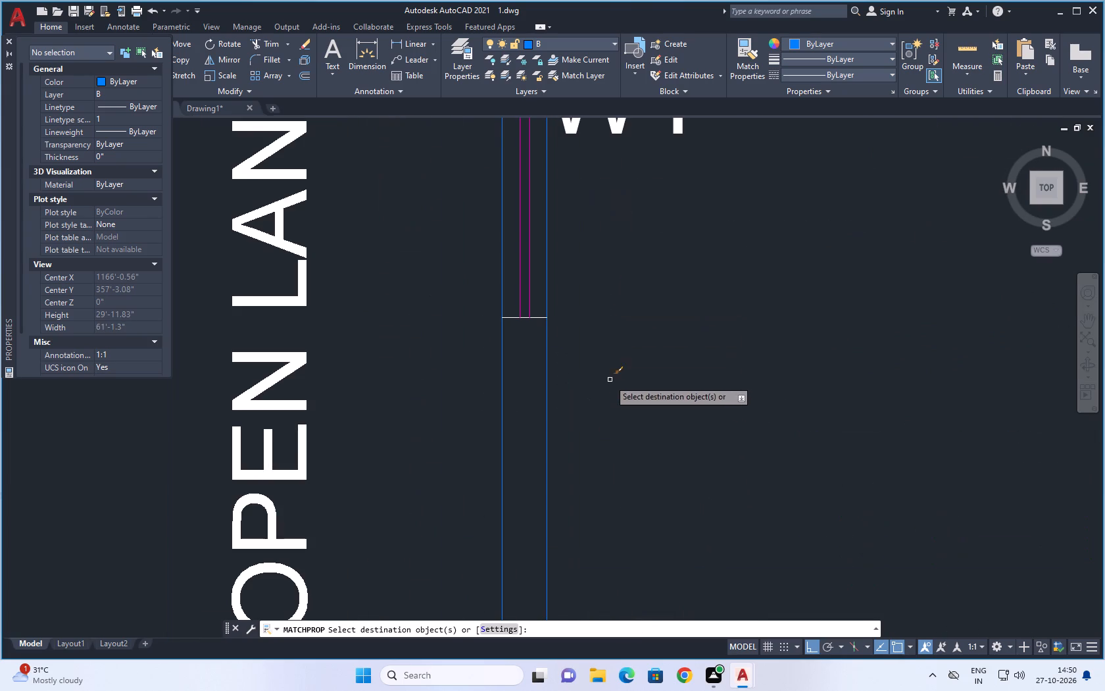
{"action": "left_click_drag", "start_coordinate": [540, 303], "coordinate": [521, 359]}
Match the layer P properties onto the gate lines in both spans between the columns along the car porch's lower edge.
{"action": "scroll", "coordinate": [573, 309], "scroll_direction": "down", "scroll_amount": 5}
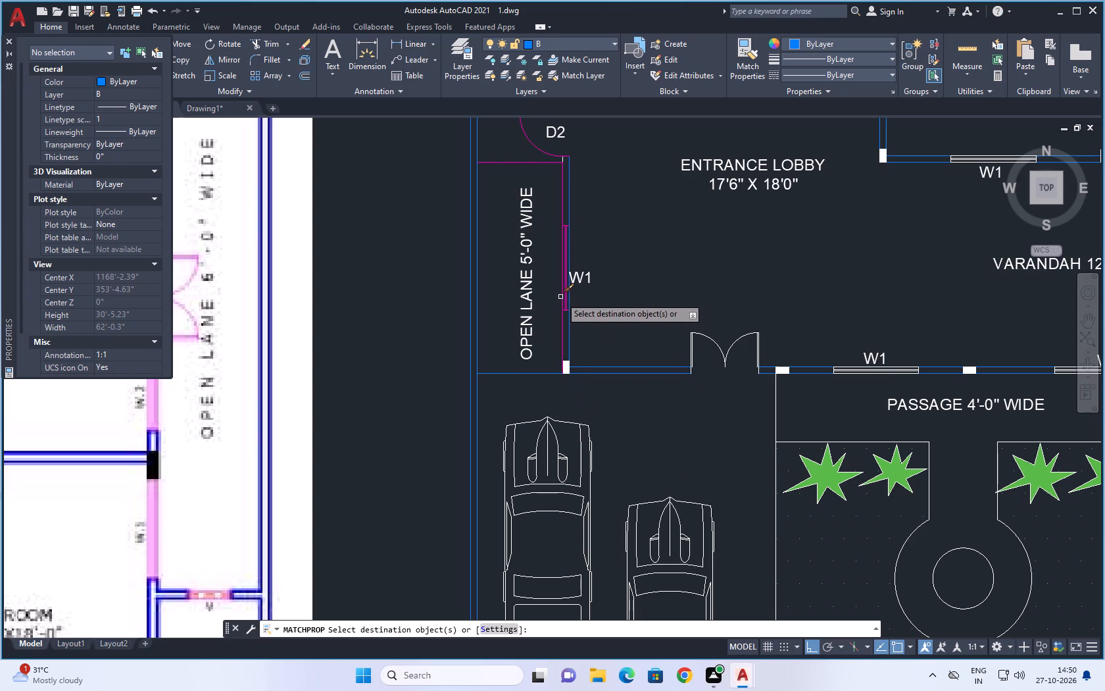
{"action": "scroll", "coordinate": [575, 357], "scroll_direction": "down", "scroll_amount": 2}
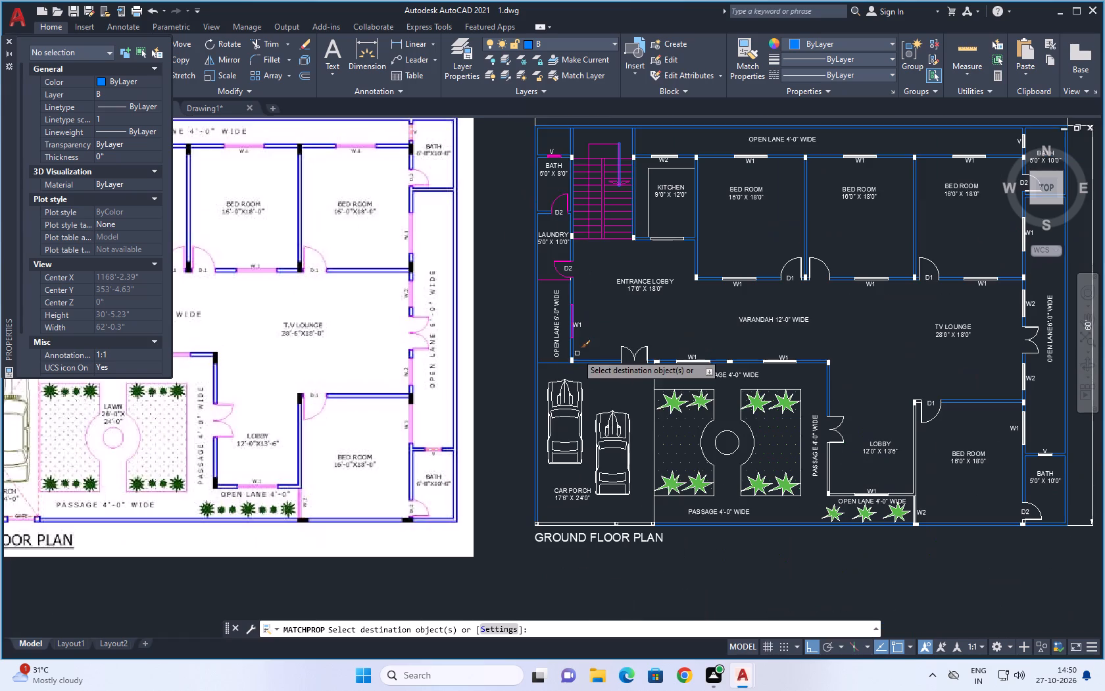
{"action": "scroll", "coordinate": [585, 530], "scroll_direction": "up", "scroll_amount": 4}
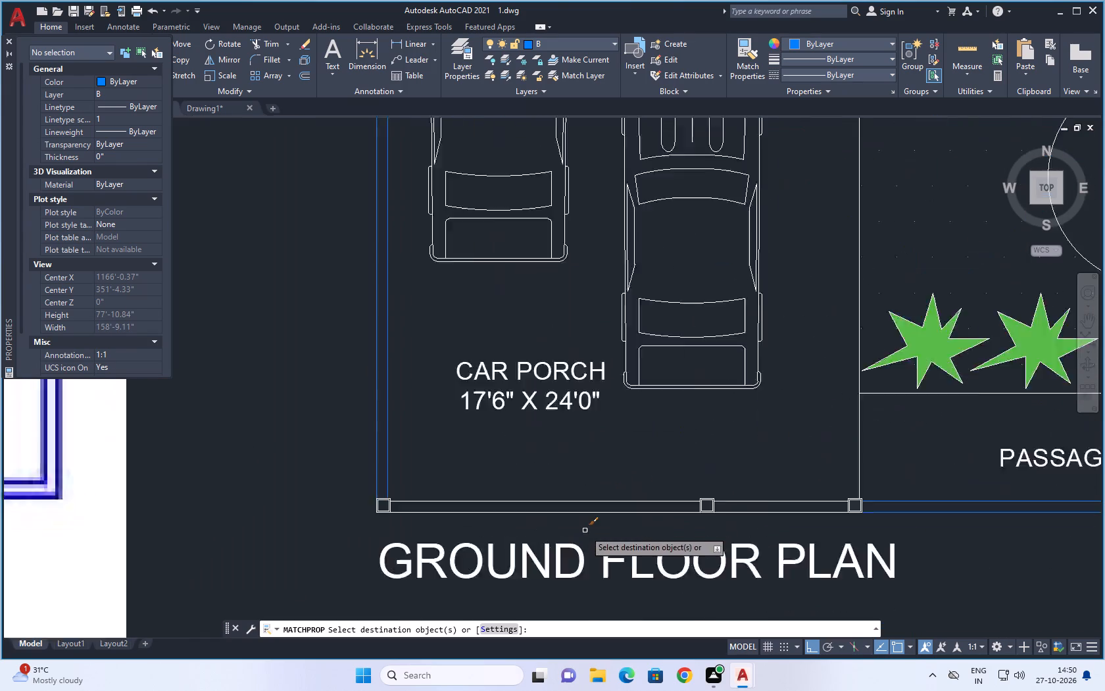
{"action": "left_click_drag", "start_coordinate": [612, 473], "coordinate": [577, 520]}
{"action": "scroll", "coordinate": [554, 486], "scroll_direction": "down", "scroll_amount": 3}
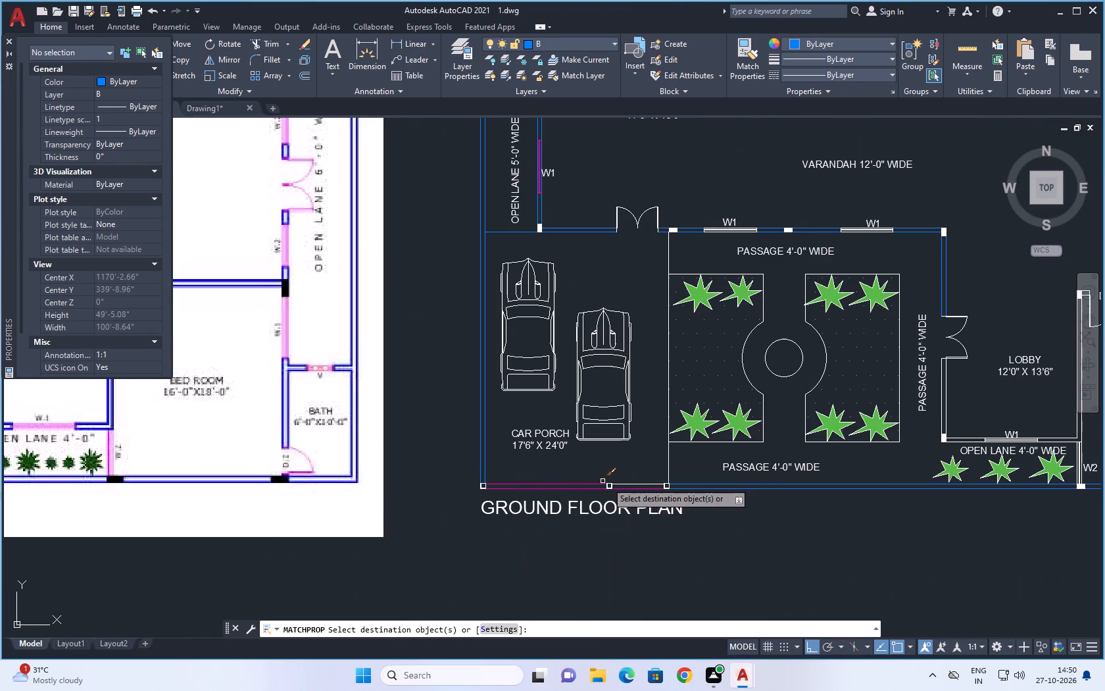
{"action": "left_click_drag", "start_coordinate": [642, 476], "coordinate": [629, 503]}
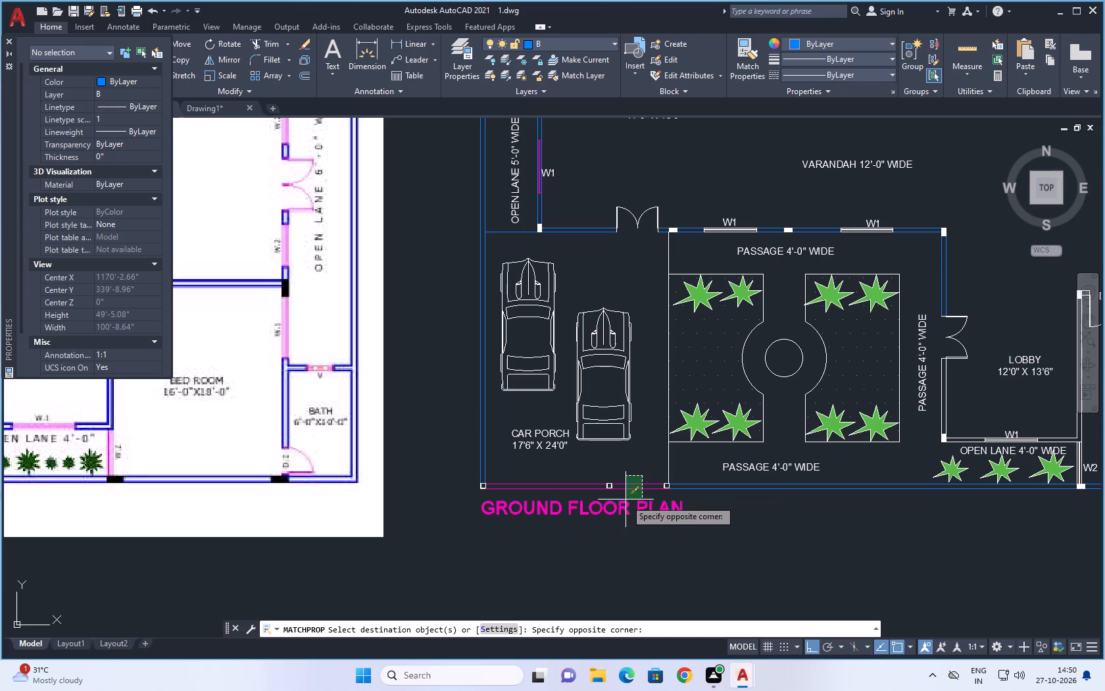
{"action": "left_click", "coordinate": [625, 496]}
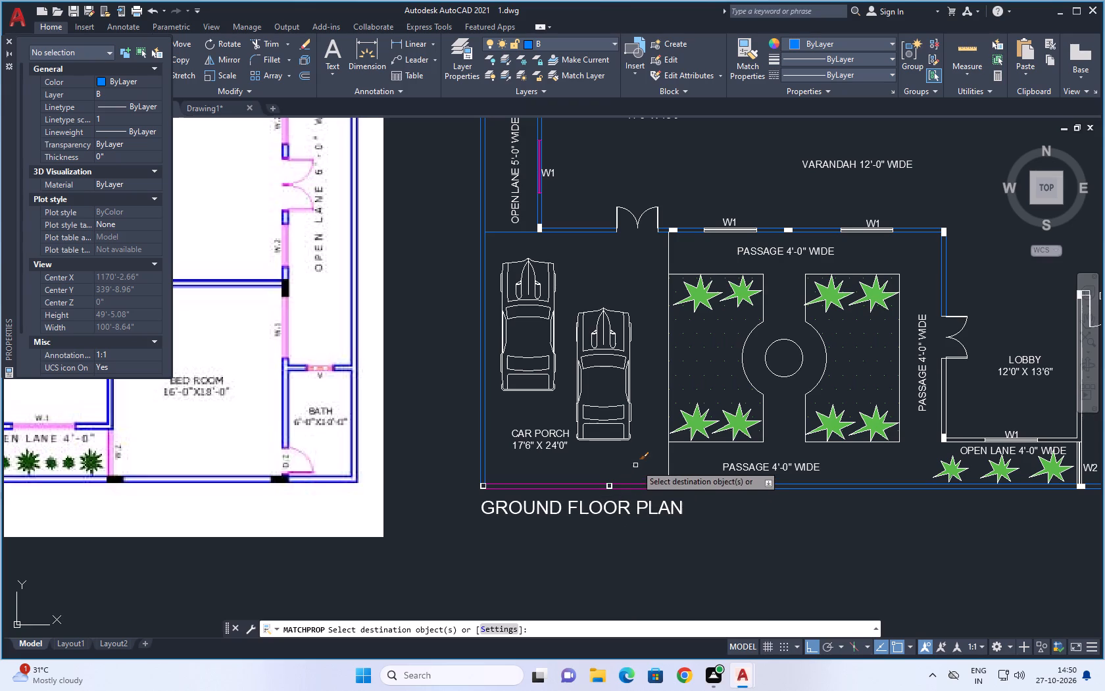
Match the layer P properties onto the double door between the entrance lobby and car porch, including both leaves, arcs and jamb lines.
{"action": "scroll", "coordinate": [647, 453], "scroll_direction": "down", "scroll_amount": 2}
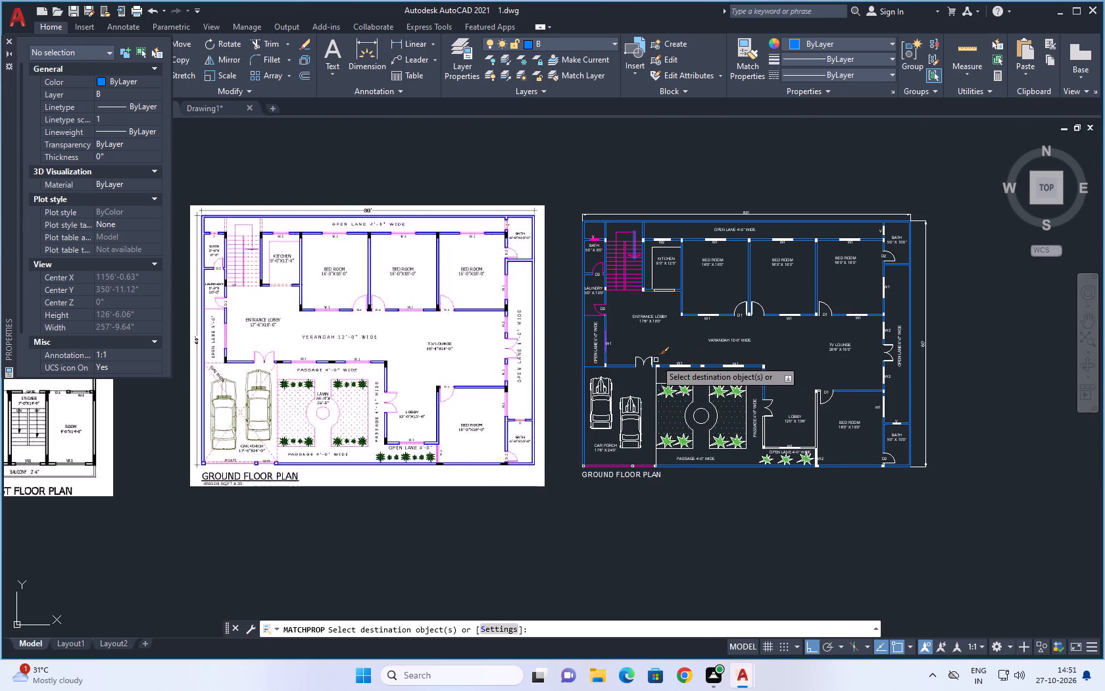
{"action": "scroll", "coordinate": [656, 360], "scroll_direction": "up", "scroll_amount": 3}
{"action": "left_click_drag", "start_coordinate": [643, 353], "coordinate": [558, 340]}
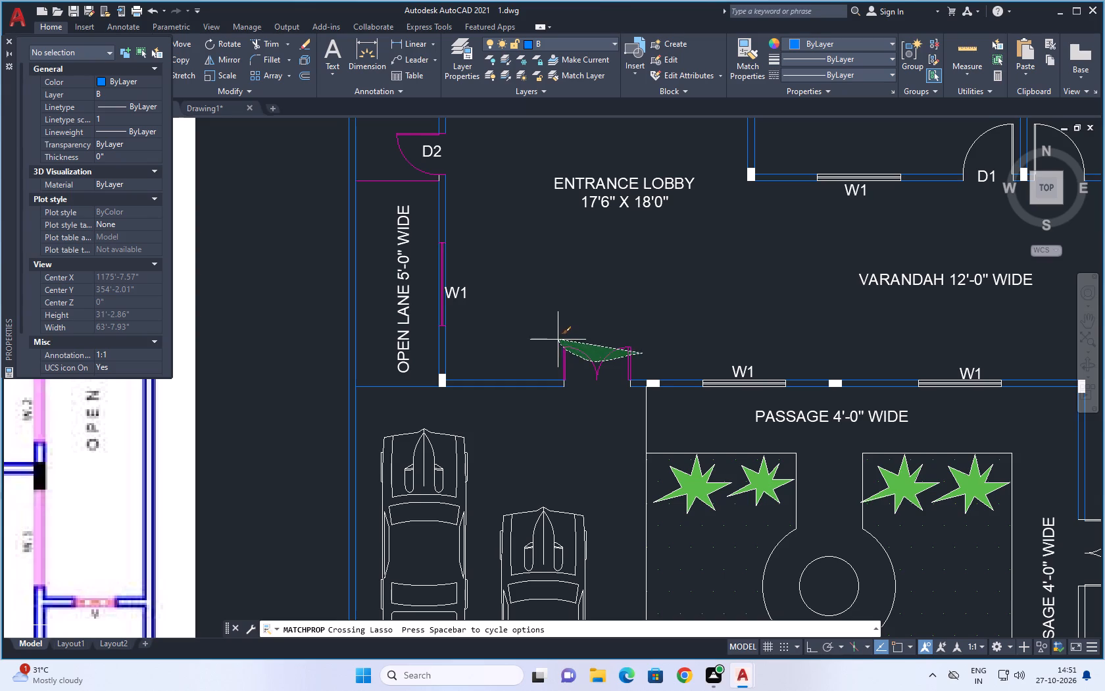
{"action": "left_click_drag", "start_coordinate": [558, 340], "coordinate": [554, 337]}
{"action": "scroll", "coordinate": [562, 382], "scroll_direction": "up", "scroll_amount": 1}
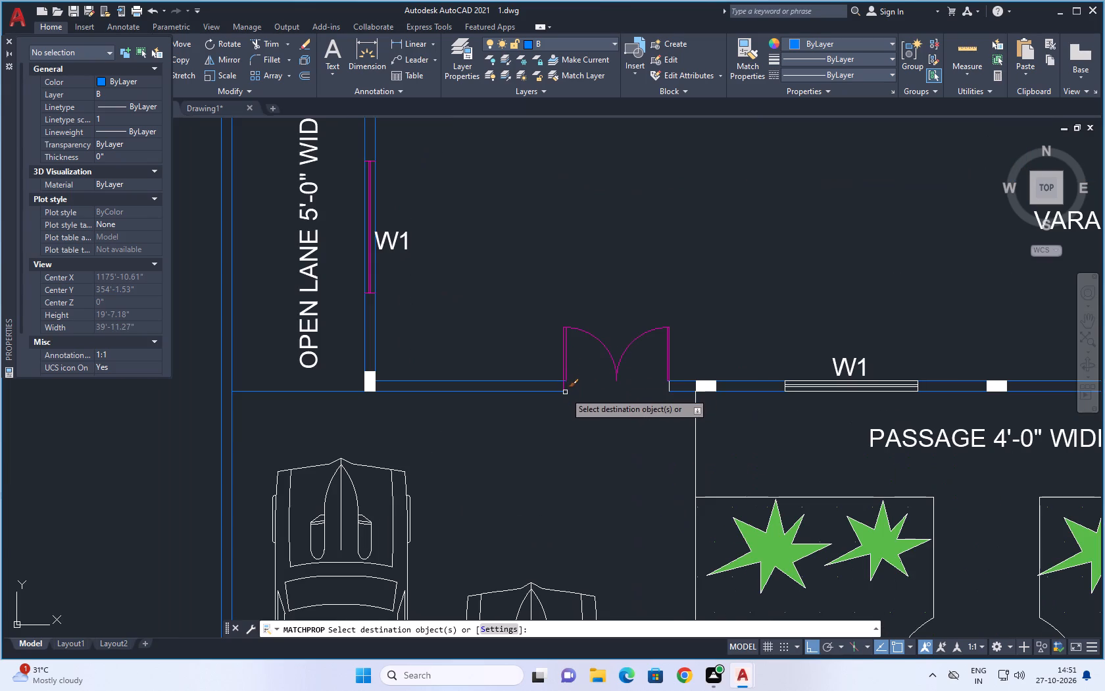
{"action": "left_click", "coordinate": [564, 388]}
{"action": "left_click", "coordinate": [668, 384]}
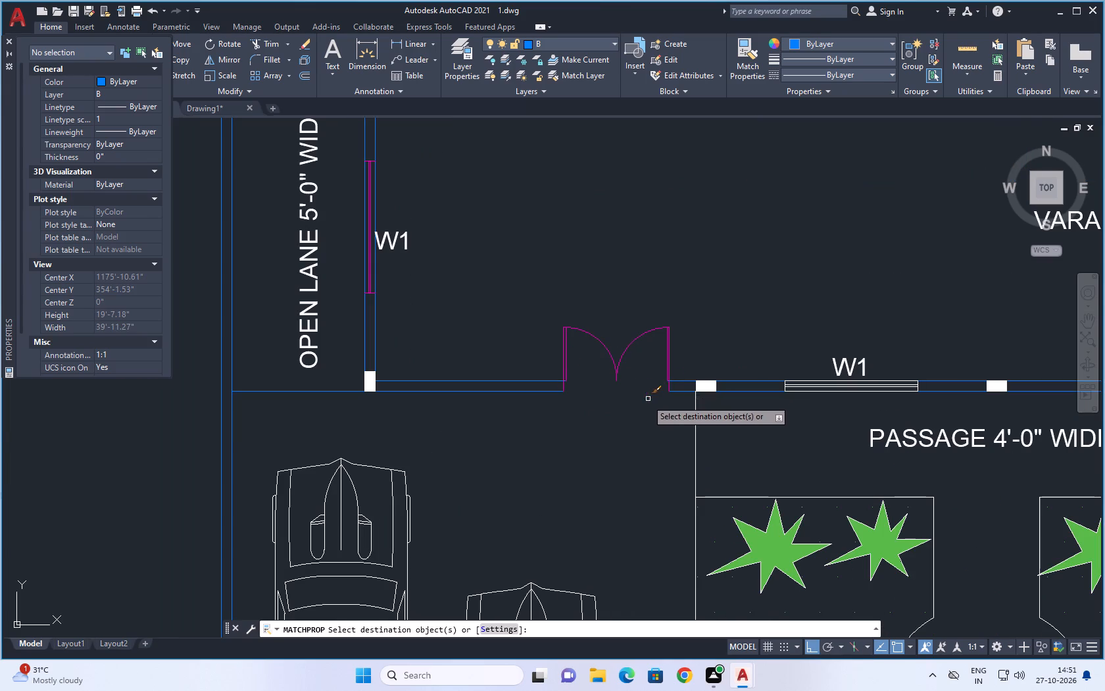
Match the layer P properties onto all lines of the W1 window nearest the entrance double door, above the 4'-0" passage.
{"action": "scroll", "coordinate": [603, 404], "scroll_direction": "down", "scroll_amount": 2}
{"action": "scroll", "coordinate": [704, 398], "scroll_direction": "up", "scroll_amount": 3}
{"action": "left_click_drag", "start_coordinate": [735, 375], "coordinate": [709, 415]}
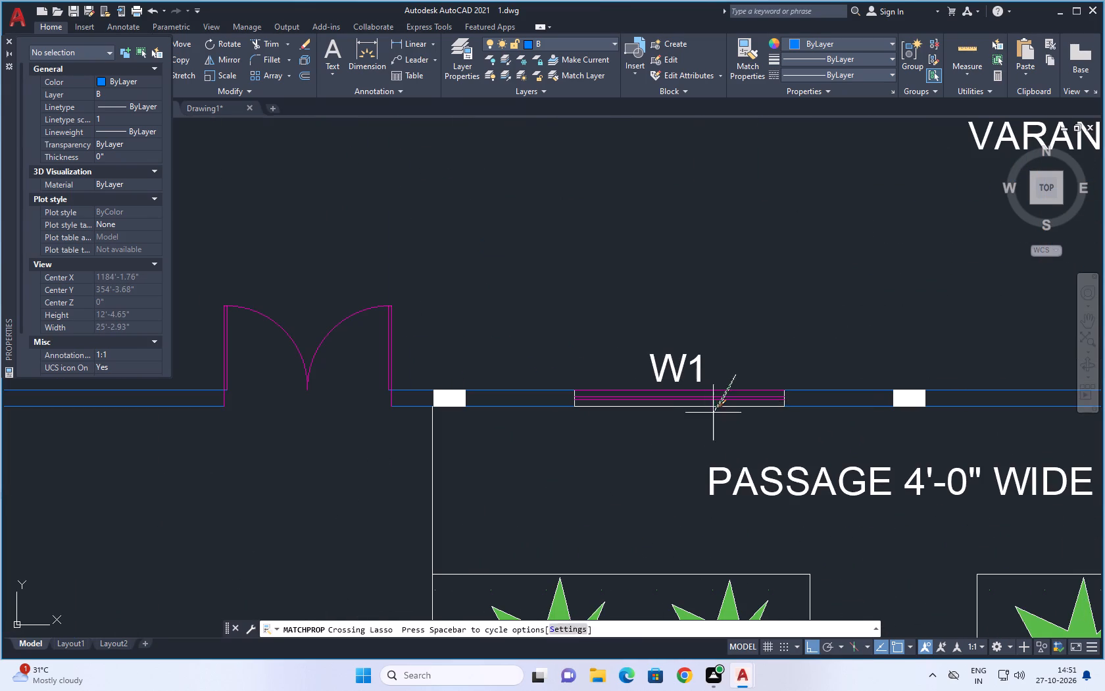
{"action": "left_click_drag", "start_coordinate": [709, 415], "coordinate": [702, 421]}
{"action": "left_click", "coordinate": [574, 394]}
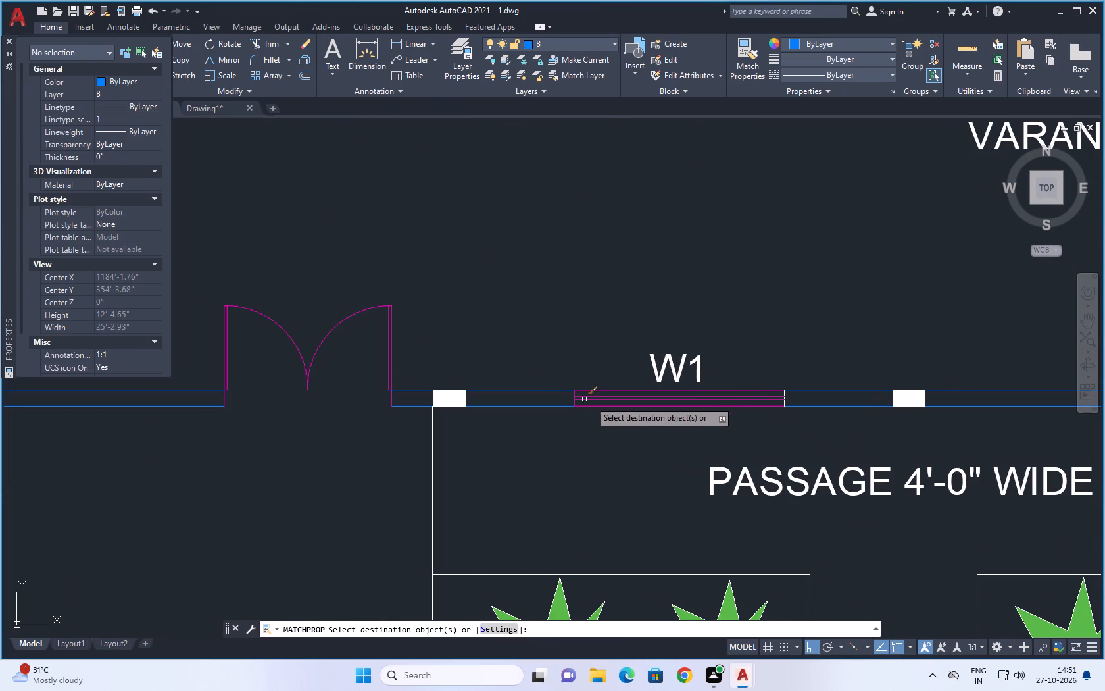
{"action": "left_click", "coordinate": [785, 404]}
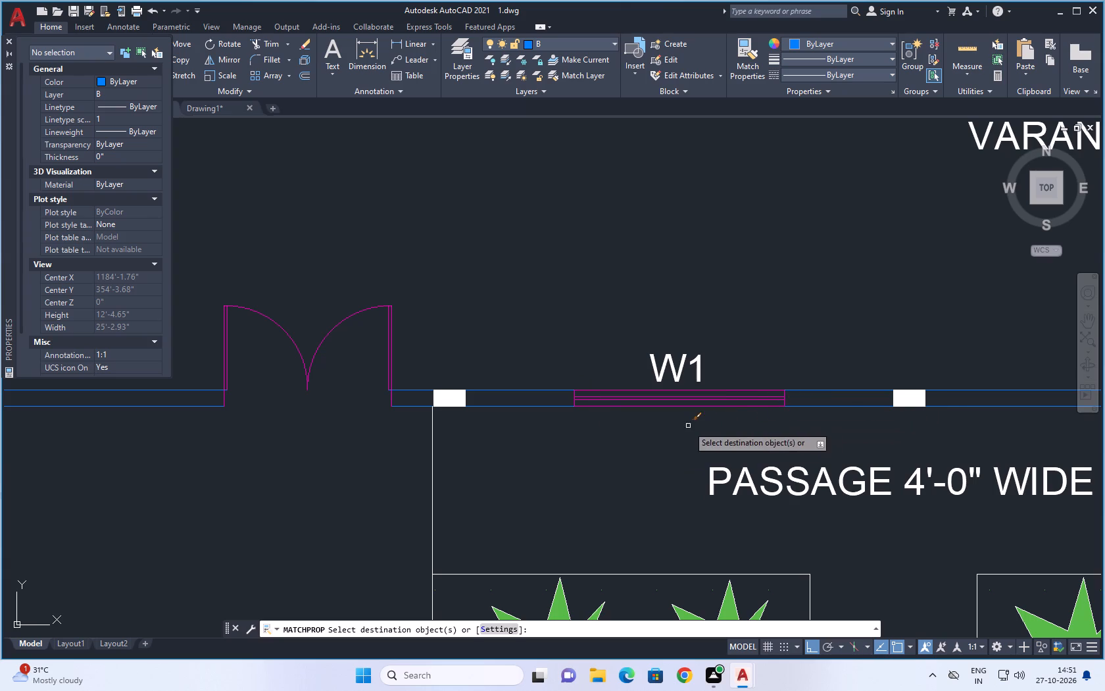
Match the layer P properties onto all lines of the second W1 window between the varandah and the 4'-0" passage.
{"action": "scroll", "coordinate": [687, 426], "scroll_direction": "down", "scroll_amount": 3}
{"action": "scroll", "coordinate": [819, 429], "scroll_direction": "up", "scroll_amount": 3}
{"action": "left_click_drag", "start_coordinate": [770, 378], "coordinate": [744, 426]}
{"action": "left_click", "coordinate": [698, 401]}
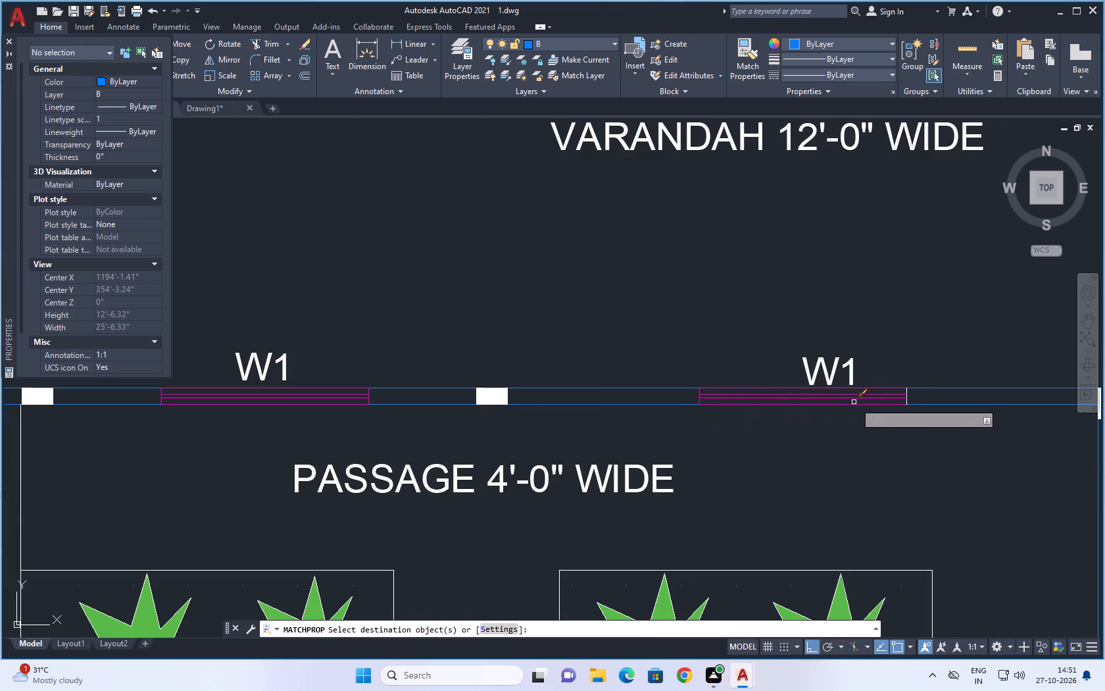
{"action": "left_click", "coordinate": [906, 399]}
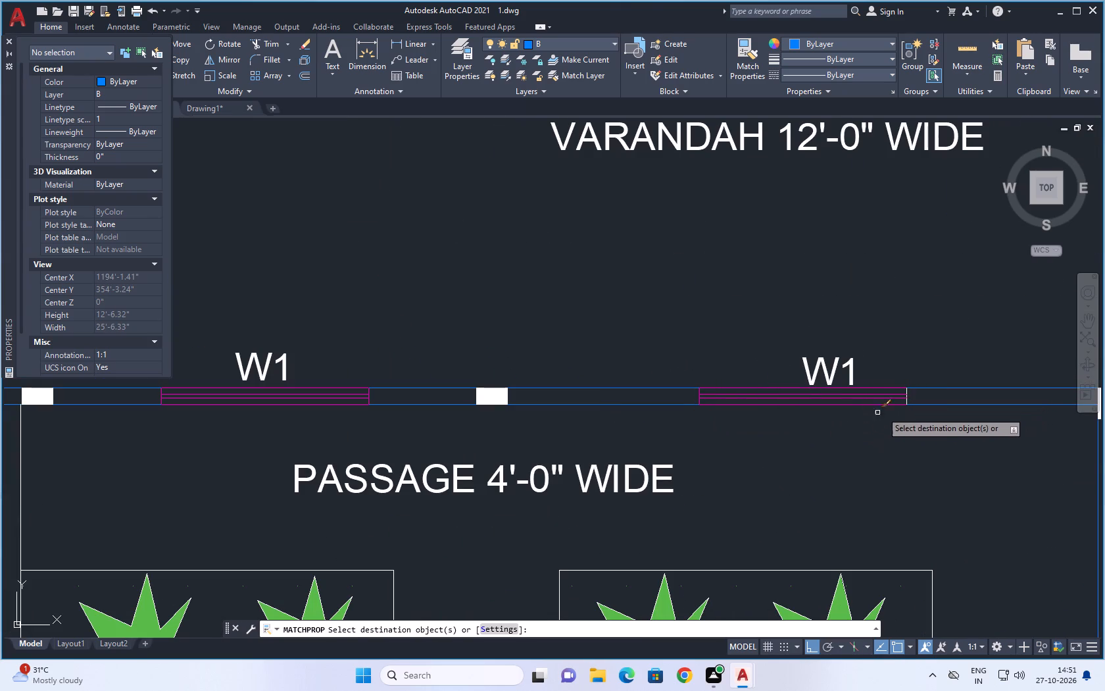
{"action": "left_click", "coordinate": [906, 396]}
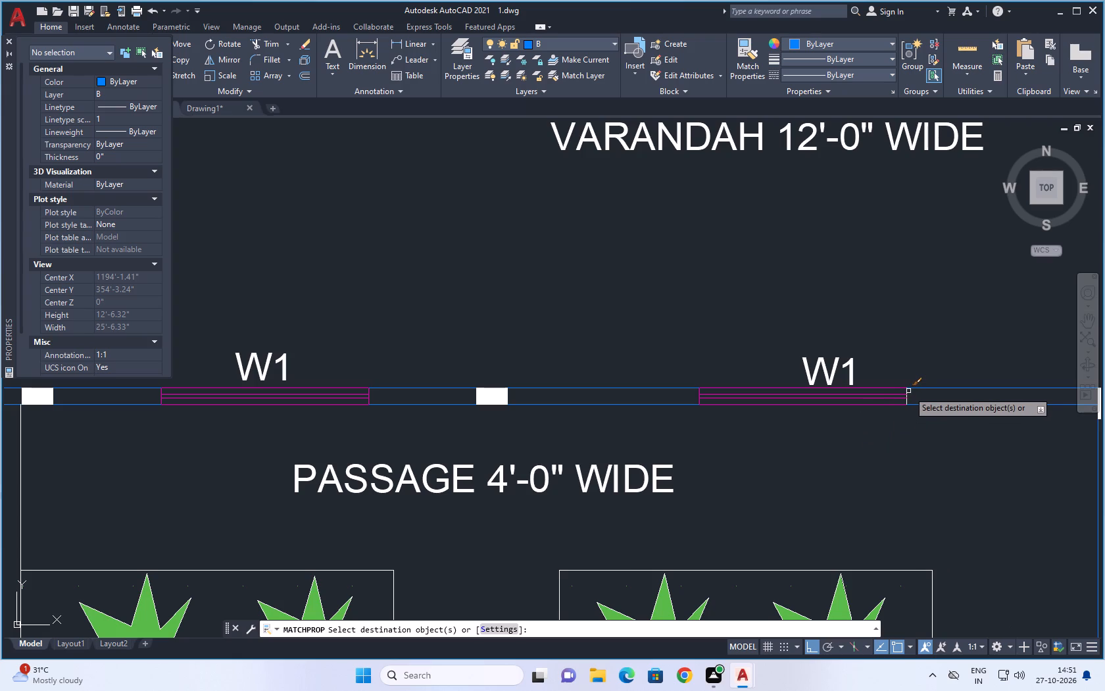
{"action": "left_click", "coordinate": [906, 392]}
Match the layer P properties onto the double door between the 4'-0" passage and the 12'0" X 13'6" lobby, including its jamb lines.
{"action": "scroll", "coordinate": [789, 437], "scroll_direction": "down", "scroll_amount": 4}
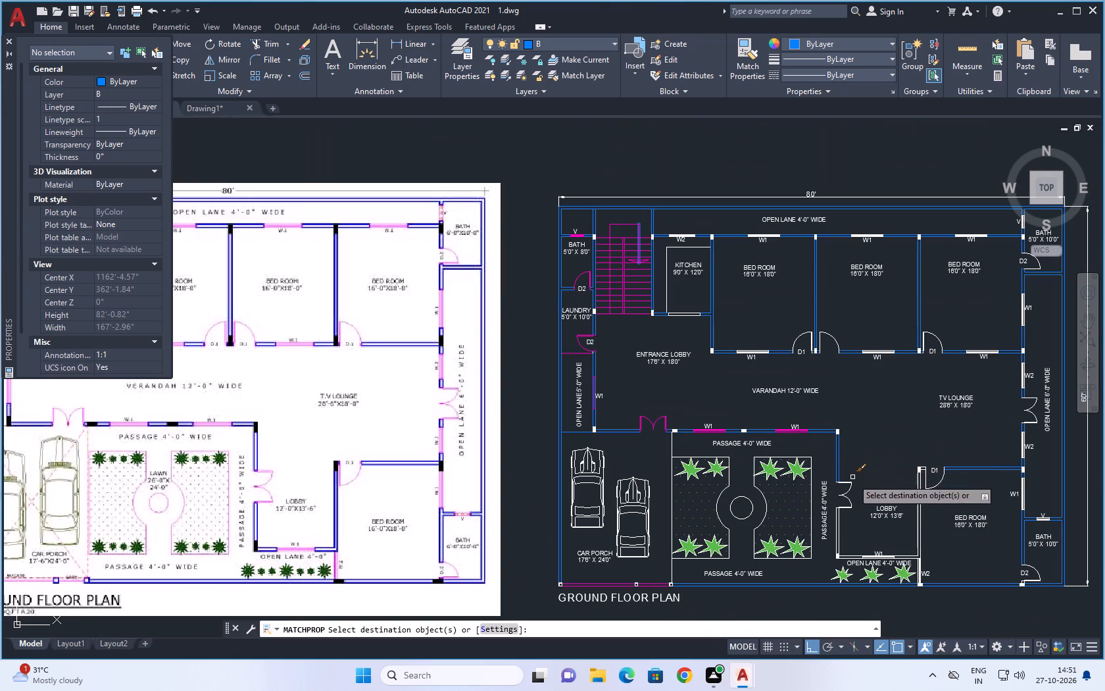
{"action": "scroll", "coordinate": [845, 517], "scroll_direction": "up", "scroll_amount": 2}
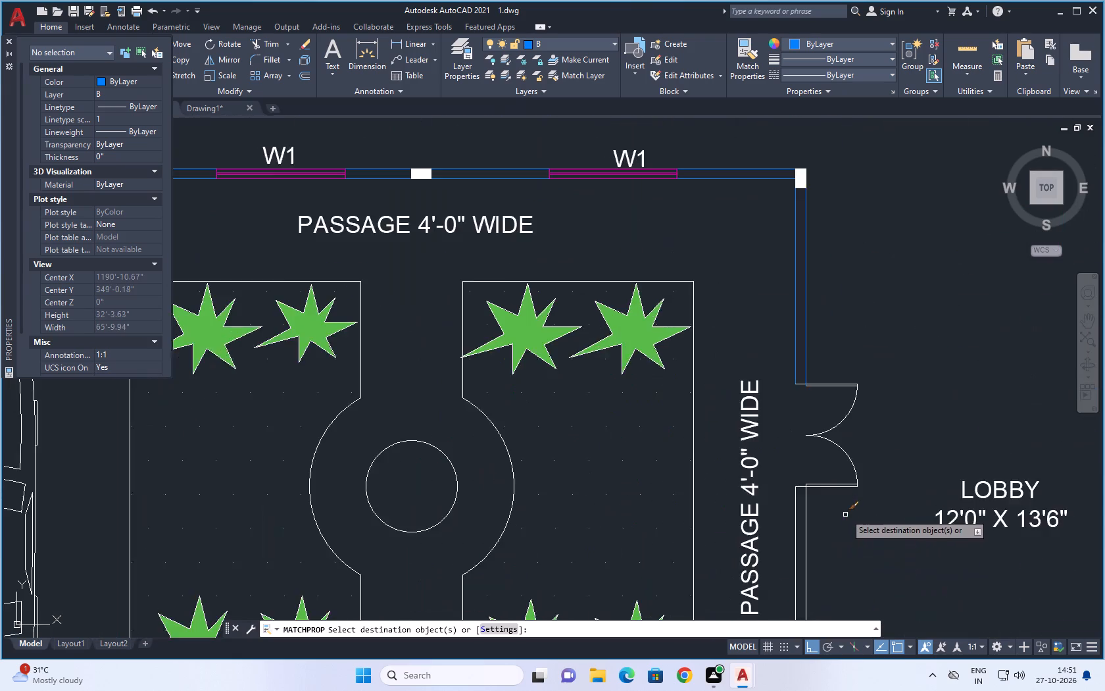
{"action": "scroll", "coordinate": [845, 513], "scroll_direction": "up", "scroll_amount": 2}
{"action": "left_click_drag", "start_coordinate": [852, 287], "coordinate": [827, 511]}
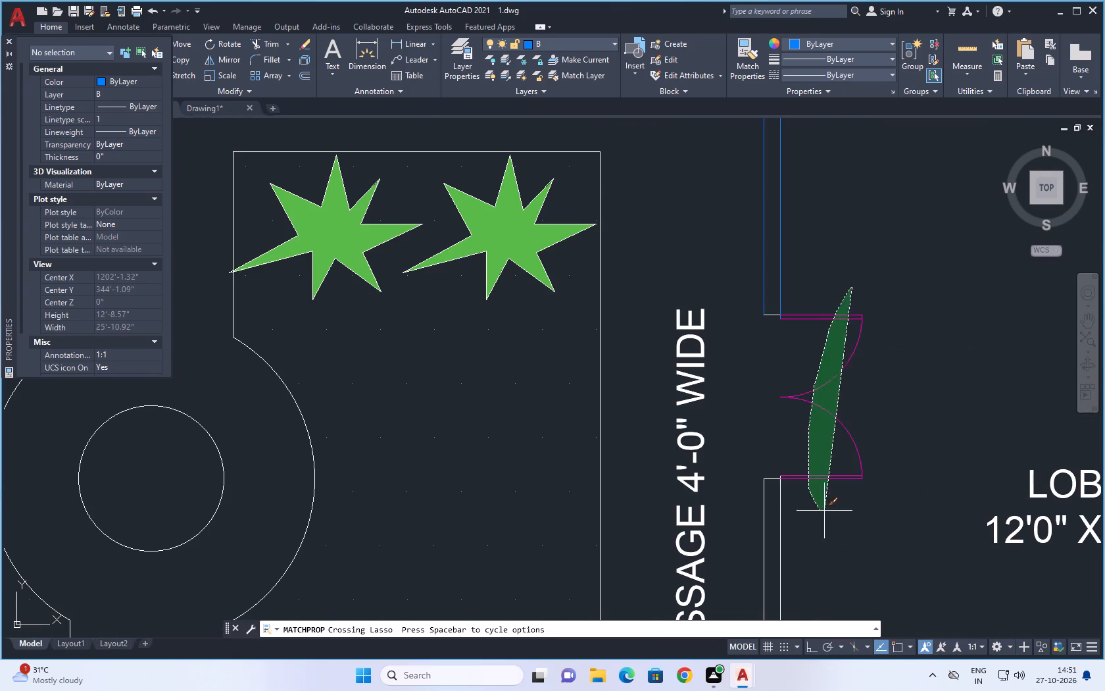
{"action": "left_click_drag", "start_coordinate": [827, 511], "coordinate": [843, 509]}
{"action": "left_click", "coordinate": [772, 478]}
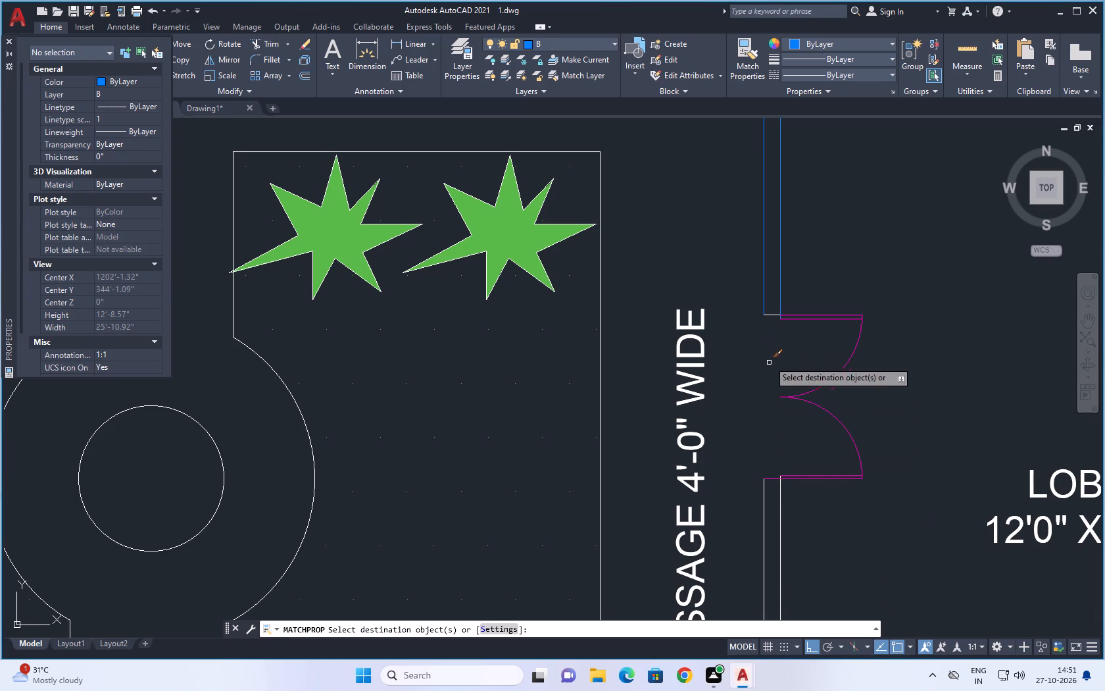
{"action": "left_click", "coordinate": [772, 315]}
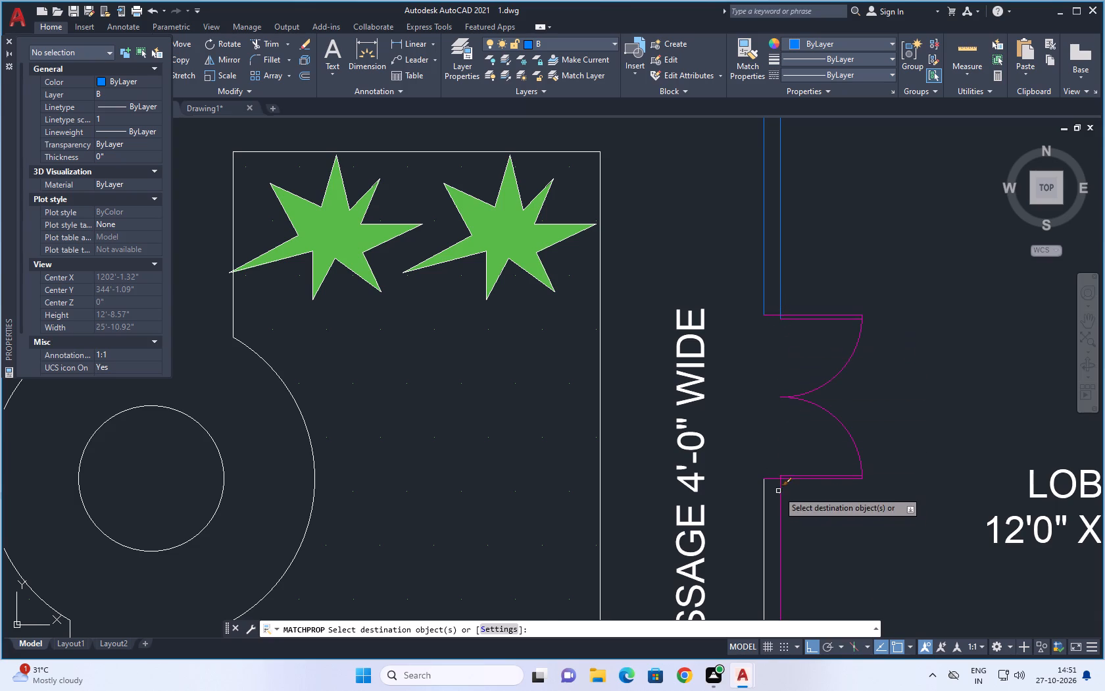
Match the layer P properties onto all lines of the W1 window between the lobby and the 4'-0" open lane, including its end lines.
{"action": "scroll", "coordinate": [779, 478], "scroll_direction": "up", "scroll_amount": 2}
{"action": "scroll", "coordinate": [739, 451], "scroll_direction": "down", "scroll_amount": 4}
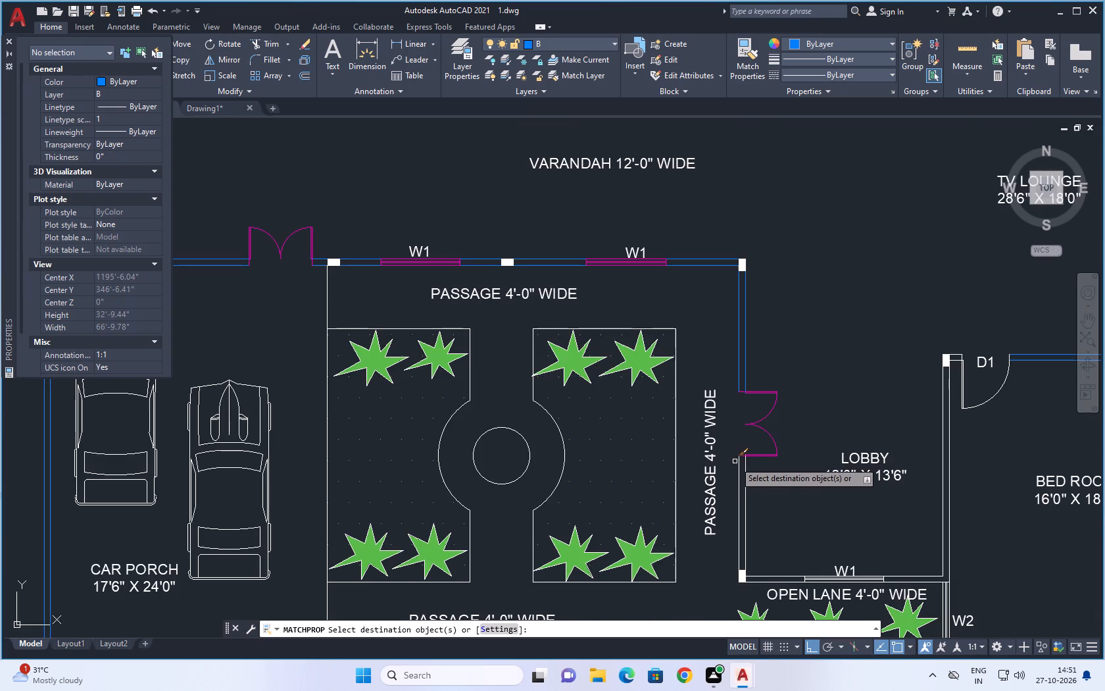
{"action": "scroll", "coordinate": [735, 453], "scroll_direction": "down", "scroll_amount": 2}
{"action": "scroll", "coordinate": [779, 507], "scroll_direction": "up", "scroll_amount": 7}
{"action": "left_click_drag", "start_coordinate": [680, 408], "coordinate": [629, 492]}
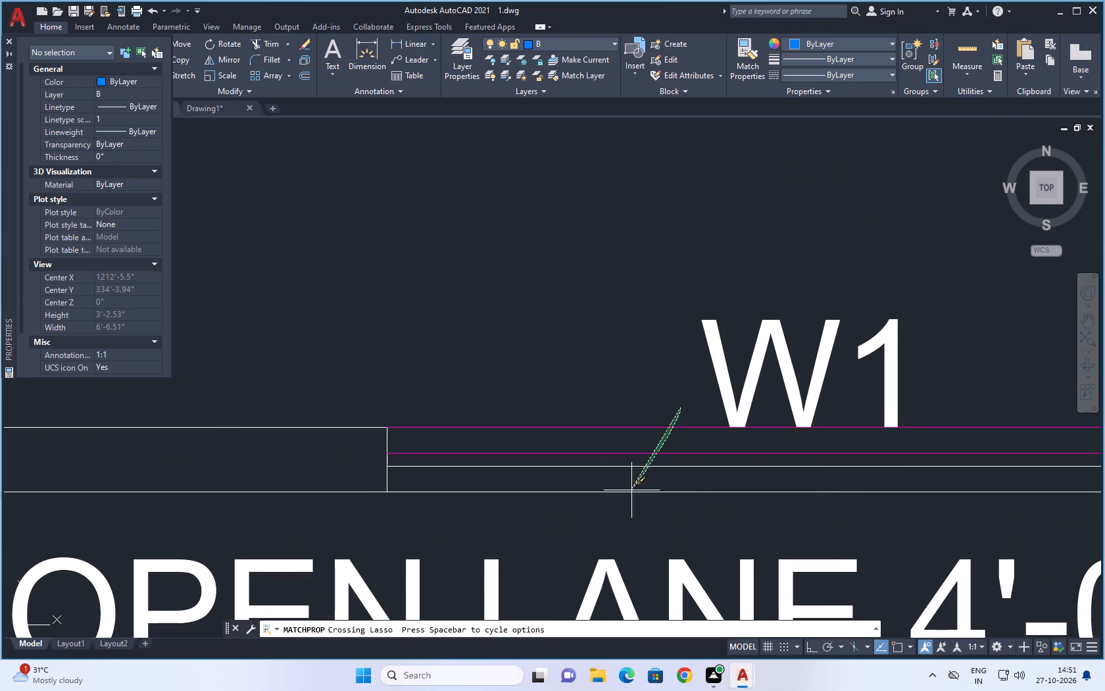
{"action": "left_click_drag", "start_coordinate": [629, 492], "coordinate": [620, 501]}
{"action": "left_click_drag", "start_coordinate": [432, 442], "coordinate": [376, 457]}
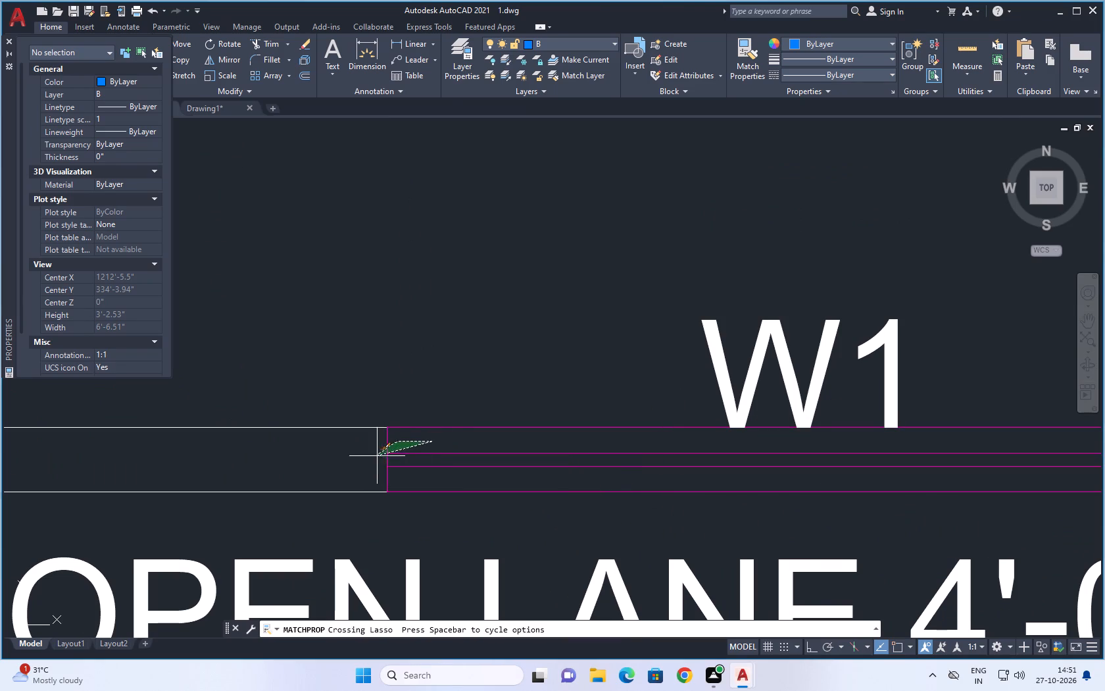
{"action": "left_click_drag", "start_coordinate": [376, 457], "coordinate": [373, 460]}
{"action": "scroll", "coordinate": [397, 473], "scroll_direction": "down", "scroll_amount": 4}
{"action": "scroll", "coordinate": [581, 467], "scroll_direction": "up", "scroll_amount": 3}
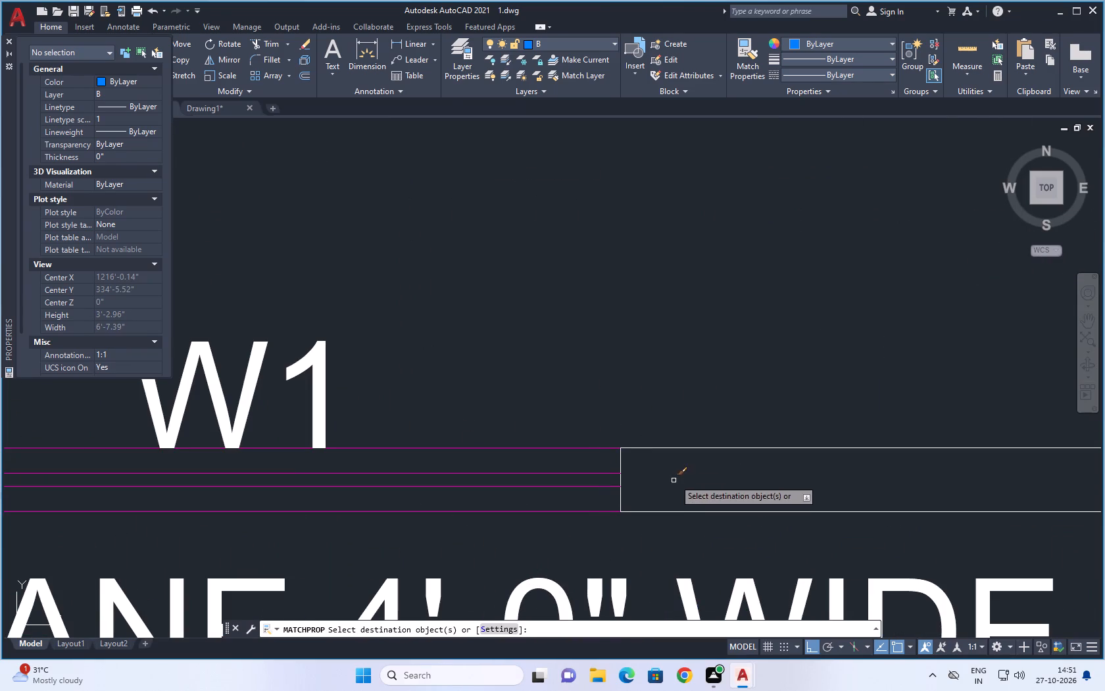
{"action": "left_click_drag", "start_coordinate": [668, 474], "coordinate": [576, 500]}
Match the layer P properties onto the lines of the W2 window between the 4'-0" open lane and the bed room.
{"action": "scroll", "coordinate": [585, 480], "scroll_direction": "down", "scroll_amount": 4}
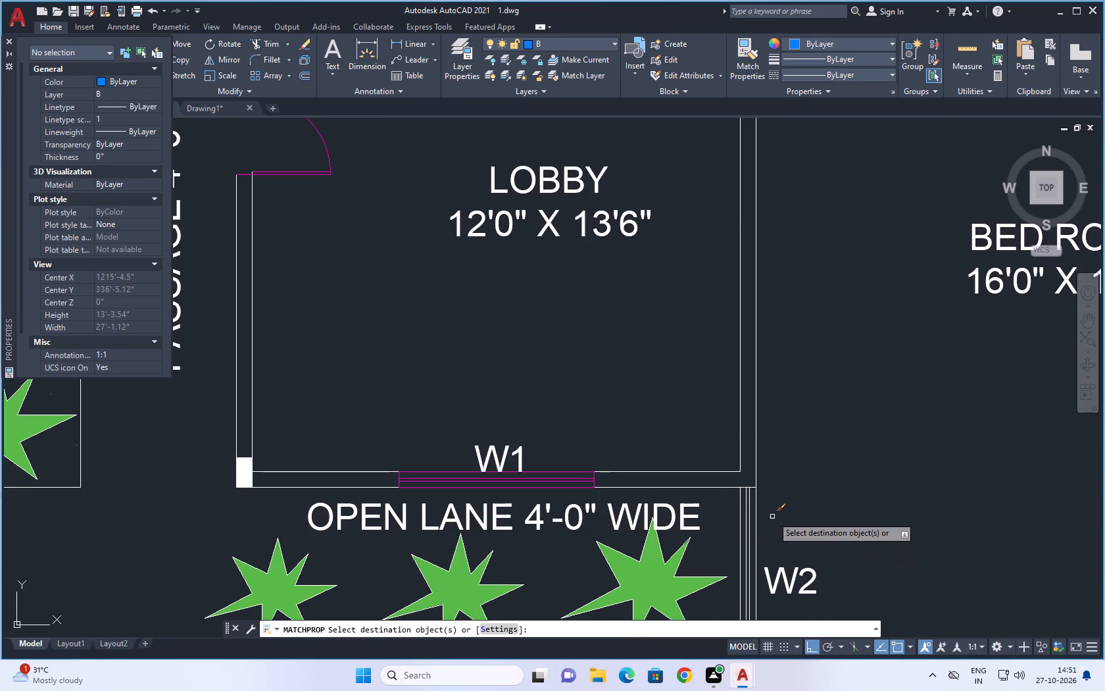
{"action": "left_click_drag", "start_coordinate": [773, 513], "coordinate": [735, 537]}
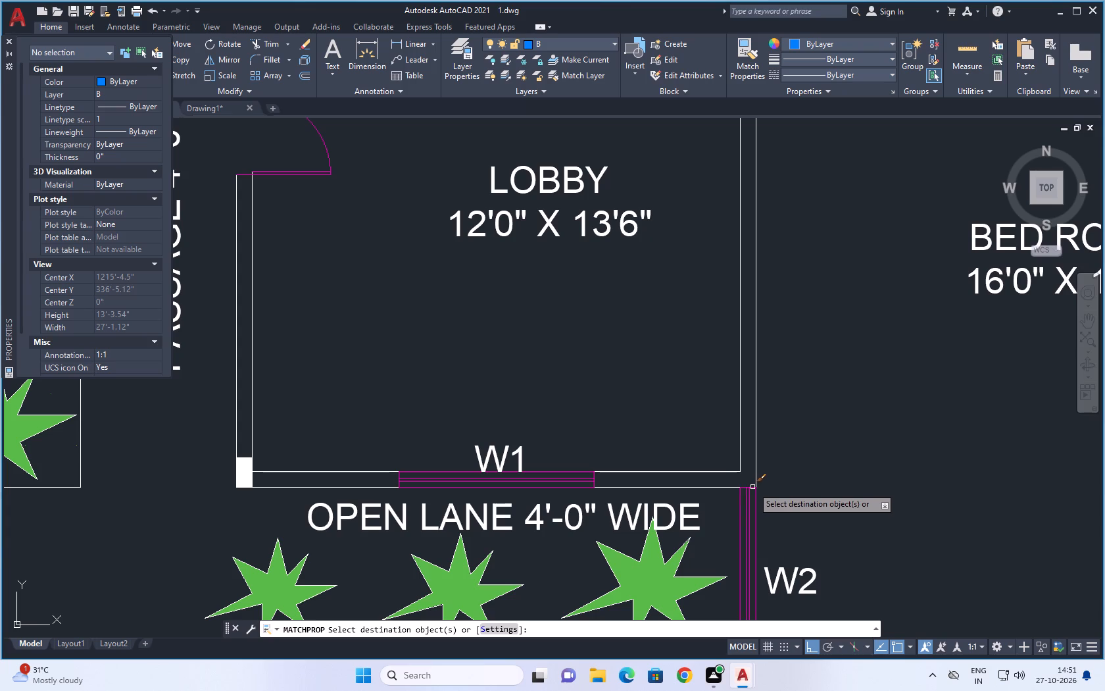
{"action": "left_click", "coordinate": [752, 487]}
{"action": "scroll", "coordinate": [733, 502], "scroll_direction": "down", "scroll_amount": 3}
{"action": "scroll", "coordinate": [736, 538], "scroll_direction": "up", "scroll_amount": 7}
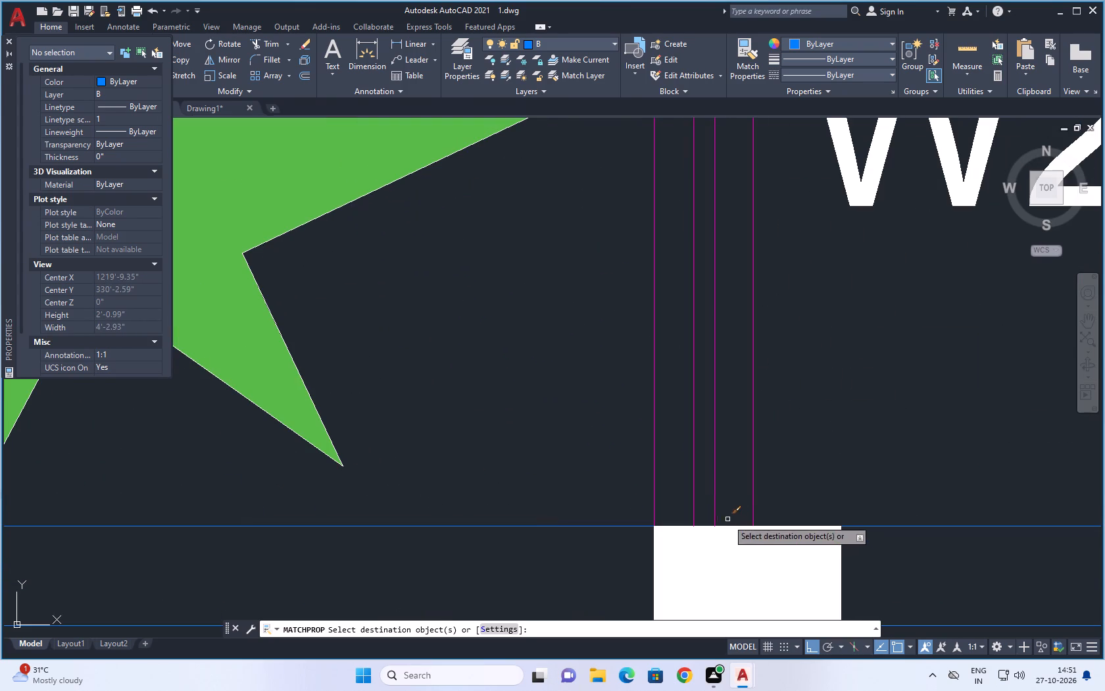
Match the layer P properties onto the D1 door between the TV lounge and the bed room beside the lobby, including its jamb lines.
{"action": "scroll", "coordinate": [701, 523], "scroll_direction": "down", "scroll_amount": 8}
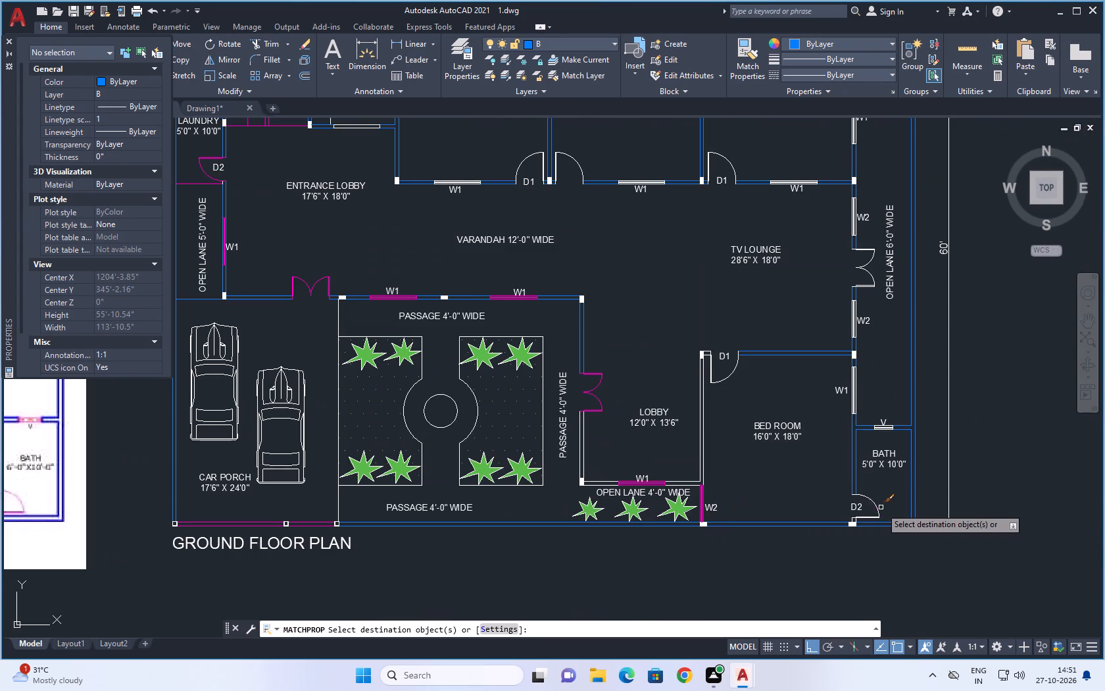
{"action": "scroll", "coordinate": [718, 361], "scroll_direction": "up", "scroll_amount": 4}
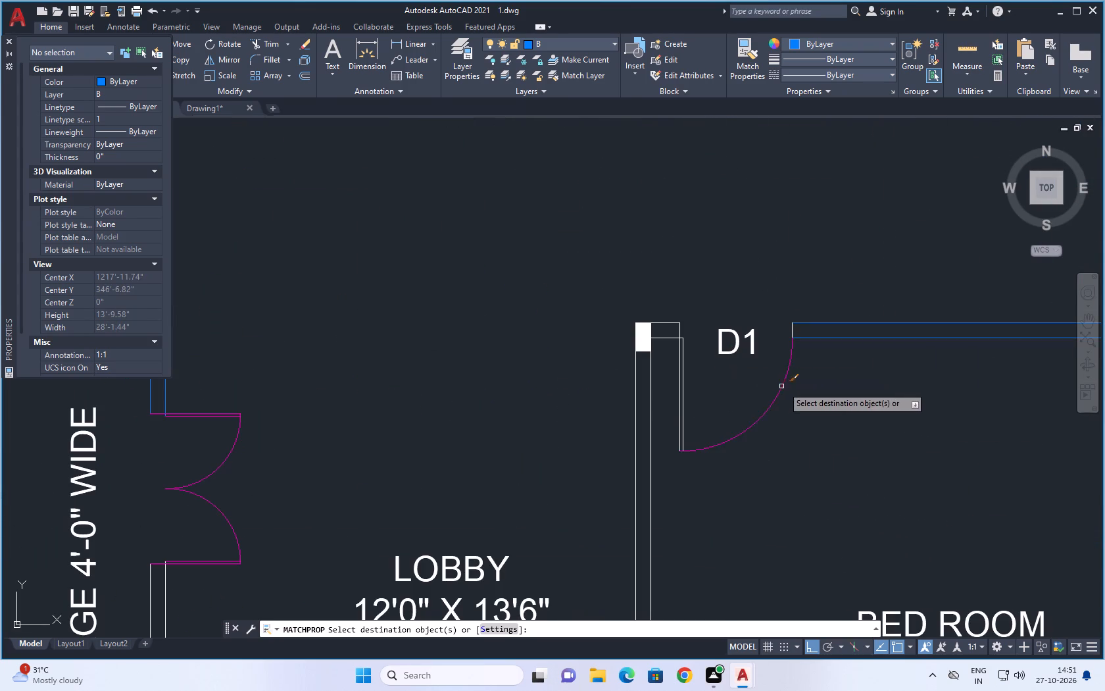
{"action": "left_click_drag", "start_coordinate": [793, 388], "coordinate": [674, 406]}
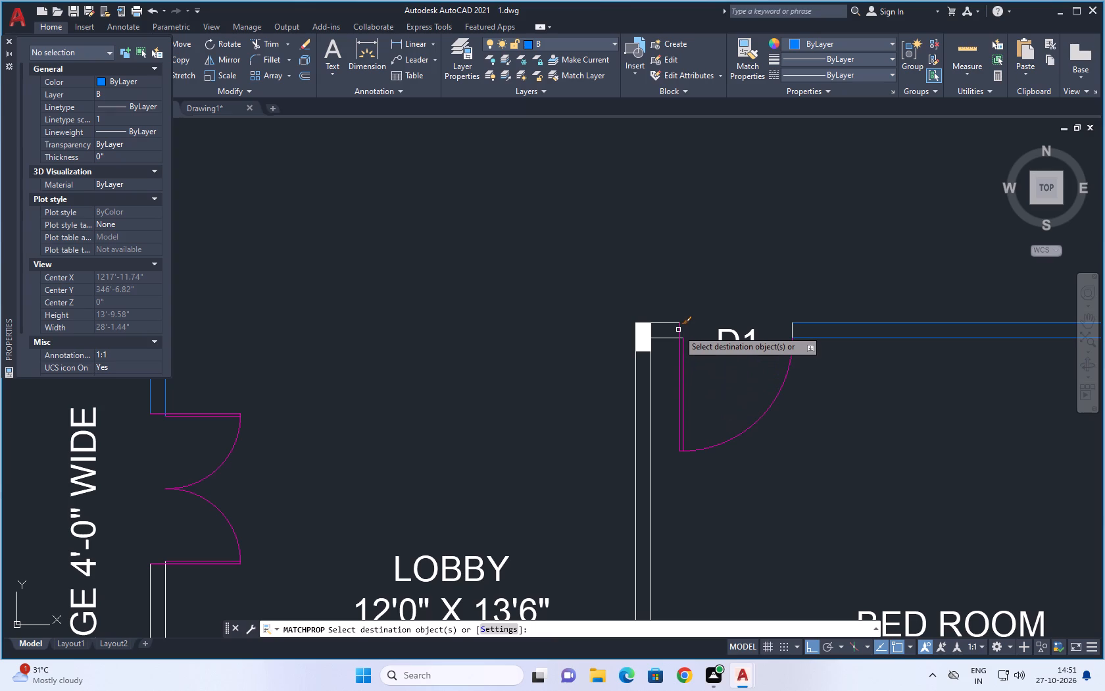
{"action": "left_click", "coordinate": [678, 330]}
{"action": "left_click", "coordinate": [793, 330]}
Match the layer P properties onto the D2 door between that bed room and the 5'0" X 10'0" bath, including leaf, arc and jamb lines.
{"action": "scroll", "coordinate": [710, 401], "scroll_direction": "down", "scroll_amount": 4}
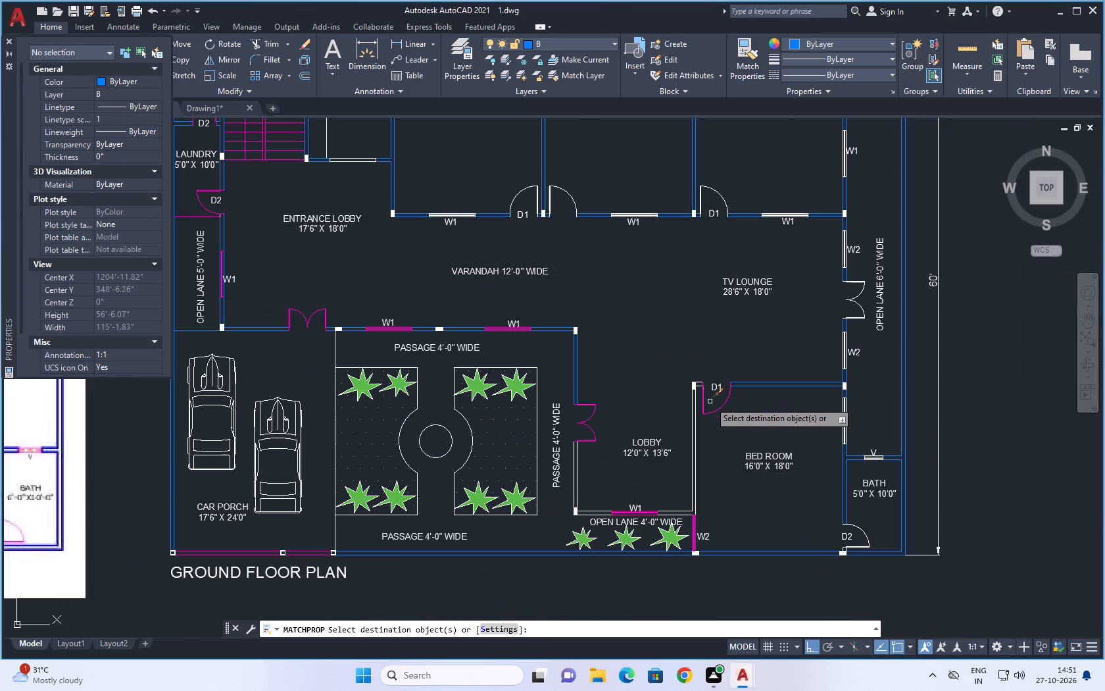
{"action": "scroll", "coordinate": [856, 548], "scroll_direction": "up", "scroll_amount": 4}
{"action": "left_click_drag", "start_coordinate": [918, 447], "coordinate": [861, 511]}
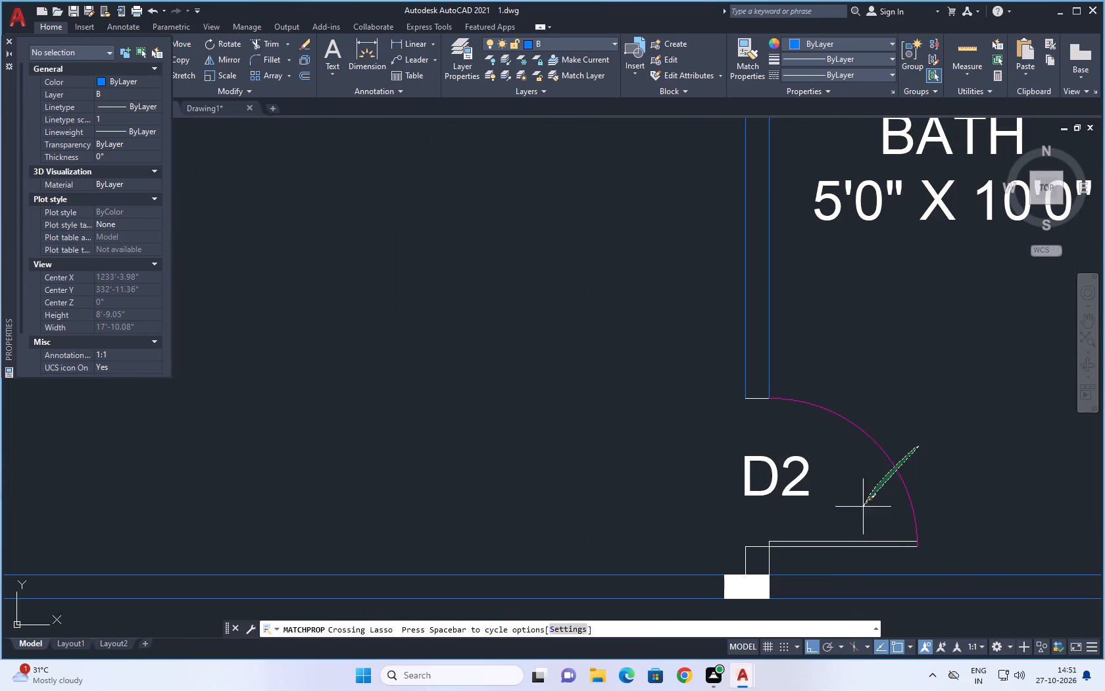
{"action": "left_click_drag", "start_coordinate": [861, 511], "coordinate": [845, 553]}
{"action": "left_click", "coordinate": [759, 548]}
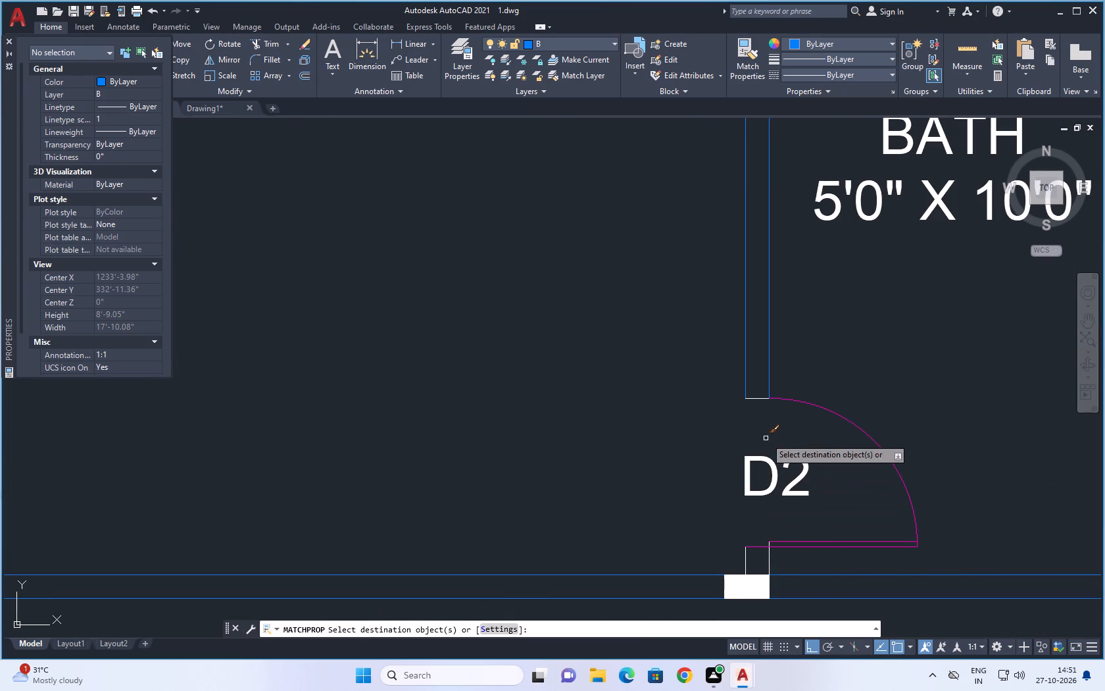
{"action": "left_click", "coordinate": [759, 396]}
{"action": "left_click", "coordinate": [756, 414]}
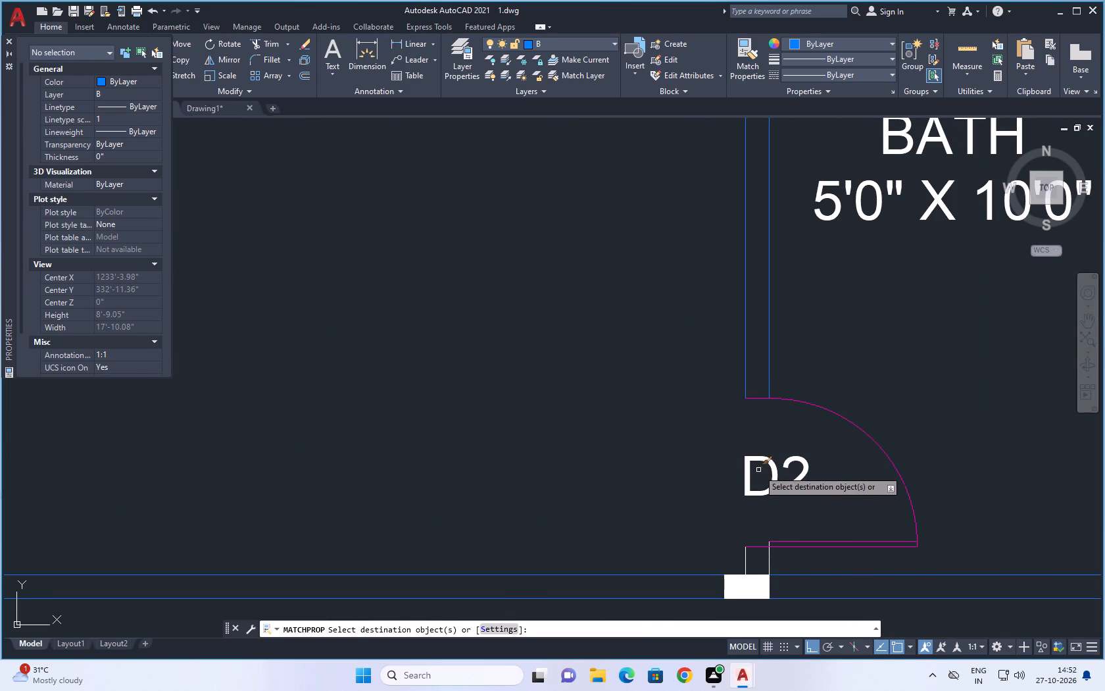
{"action": "scroll", "coordinate": [760, 469], "scroll_direction": "down", "scroll_amount": 5}
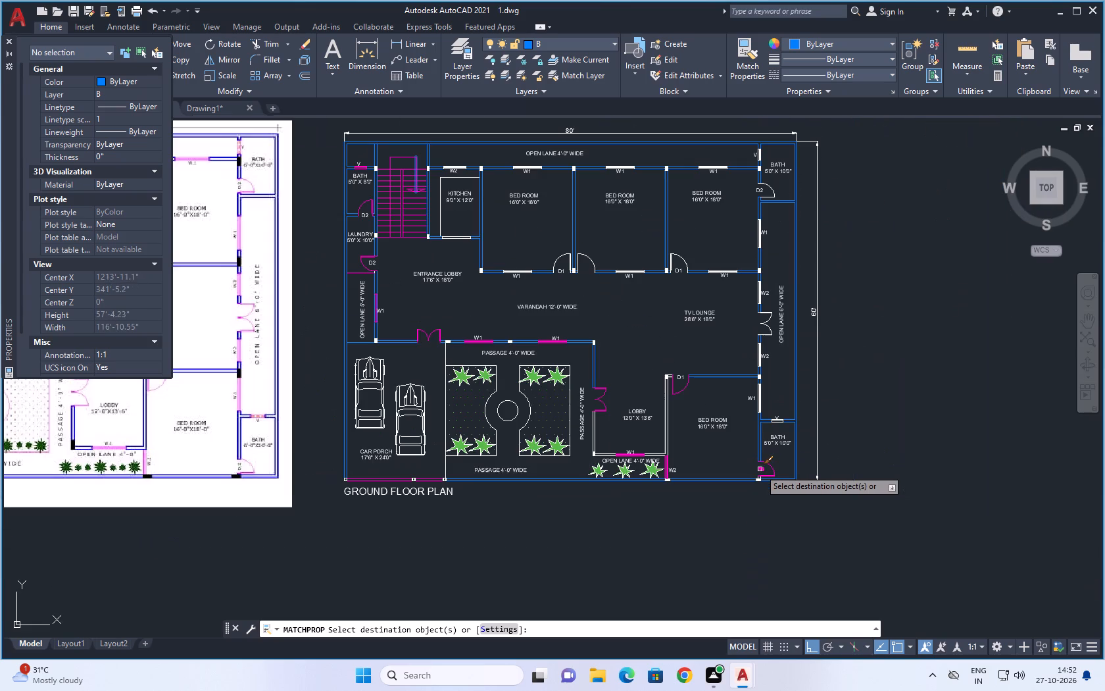
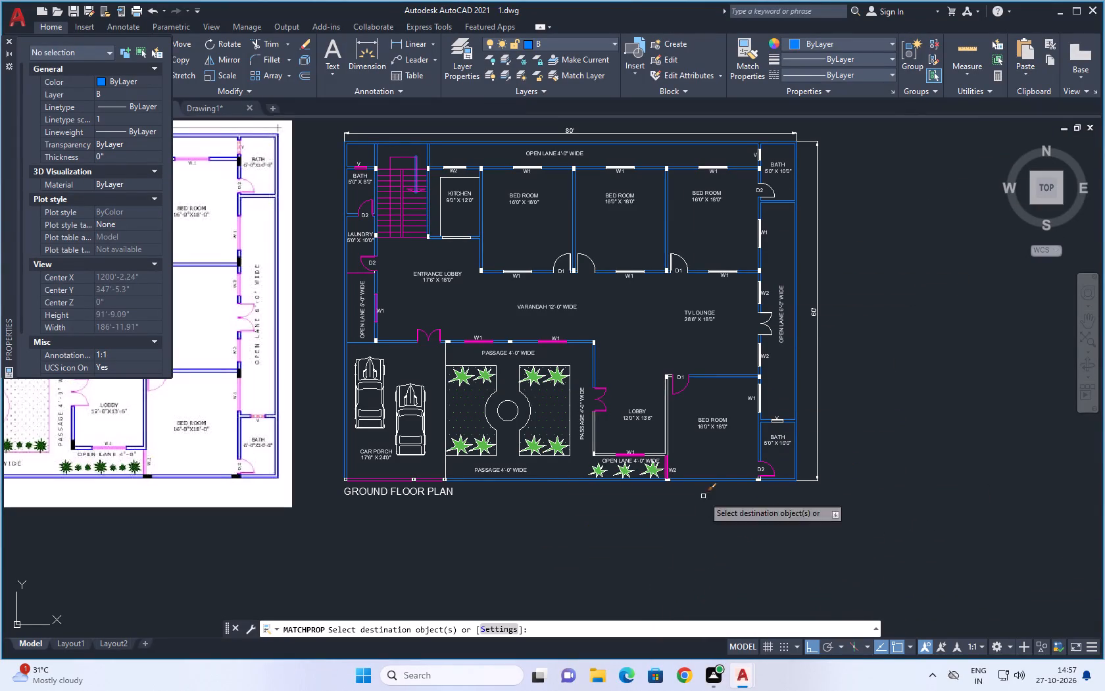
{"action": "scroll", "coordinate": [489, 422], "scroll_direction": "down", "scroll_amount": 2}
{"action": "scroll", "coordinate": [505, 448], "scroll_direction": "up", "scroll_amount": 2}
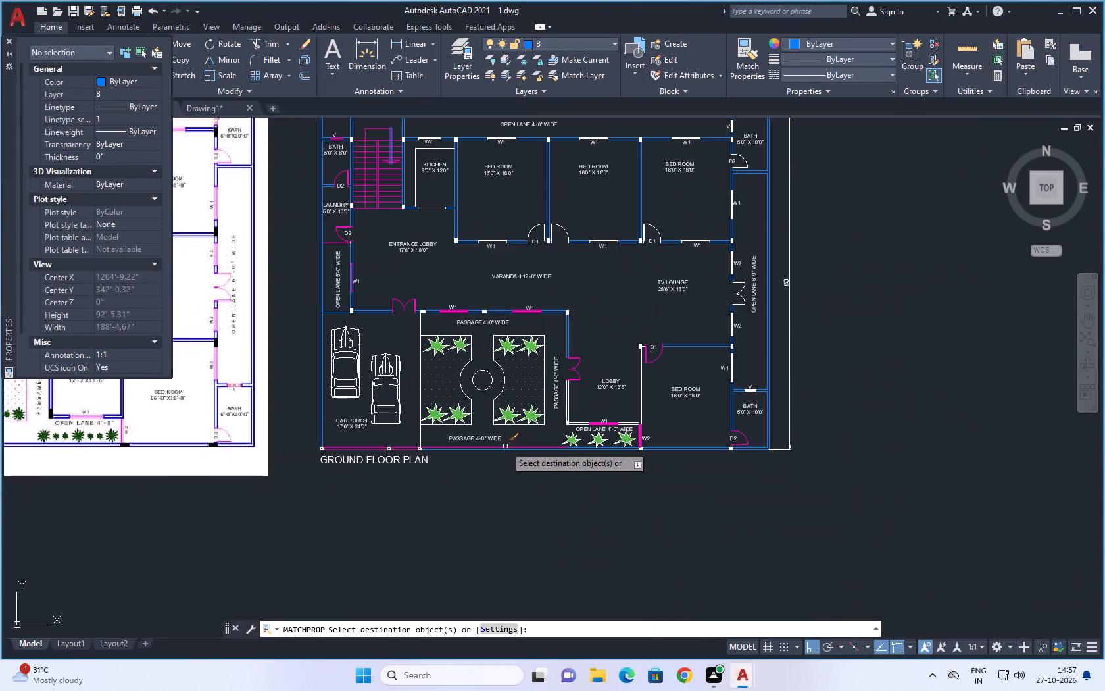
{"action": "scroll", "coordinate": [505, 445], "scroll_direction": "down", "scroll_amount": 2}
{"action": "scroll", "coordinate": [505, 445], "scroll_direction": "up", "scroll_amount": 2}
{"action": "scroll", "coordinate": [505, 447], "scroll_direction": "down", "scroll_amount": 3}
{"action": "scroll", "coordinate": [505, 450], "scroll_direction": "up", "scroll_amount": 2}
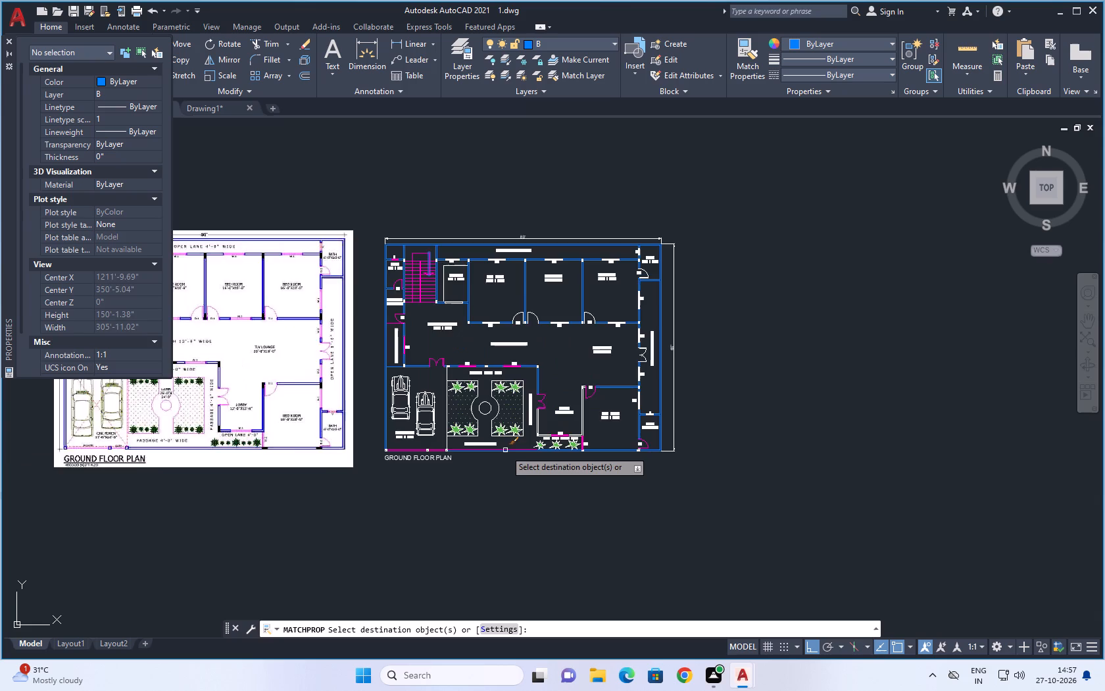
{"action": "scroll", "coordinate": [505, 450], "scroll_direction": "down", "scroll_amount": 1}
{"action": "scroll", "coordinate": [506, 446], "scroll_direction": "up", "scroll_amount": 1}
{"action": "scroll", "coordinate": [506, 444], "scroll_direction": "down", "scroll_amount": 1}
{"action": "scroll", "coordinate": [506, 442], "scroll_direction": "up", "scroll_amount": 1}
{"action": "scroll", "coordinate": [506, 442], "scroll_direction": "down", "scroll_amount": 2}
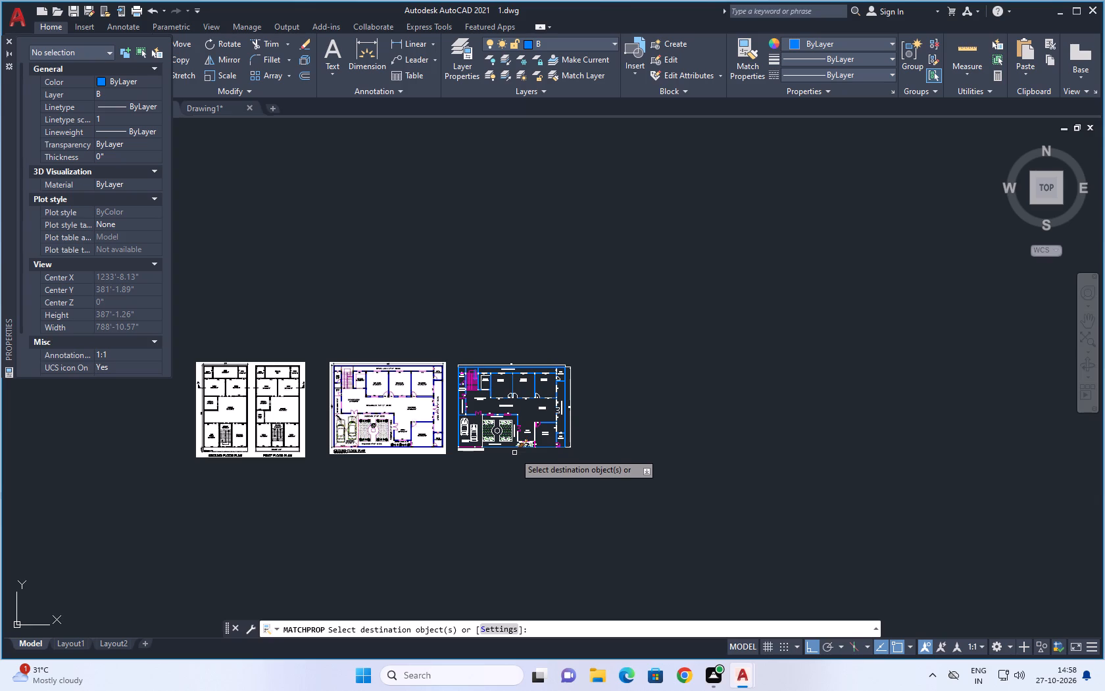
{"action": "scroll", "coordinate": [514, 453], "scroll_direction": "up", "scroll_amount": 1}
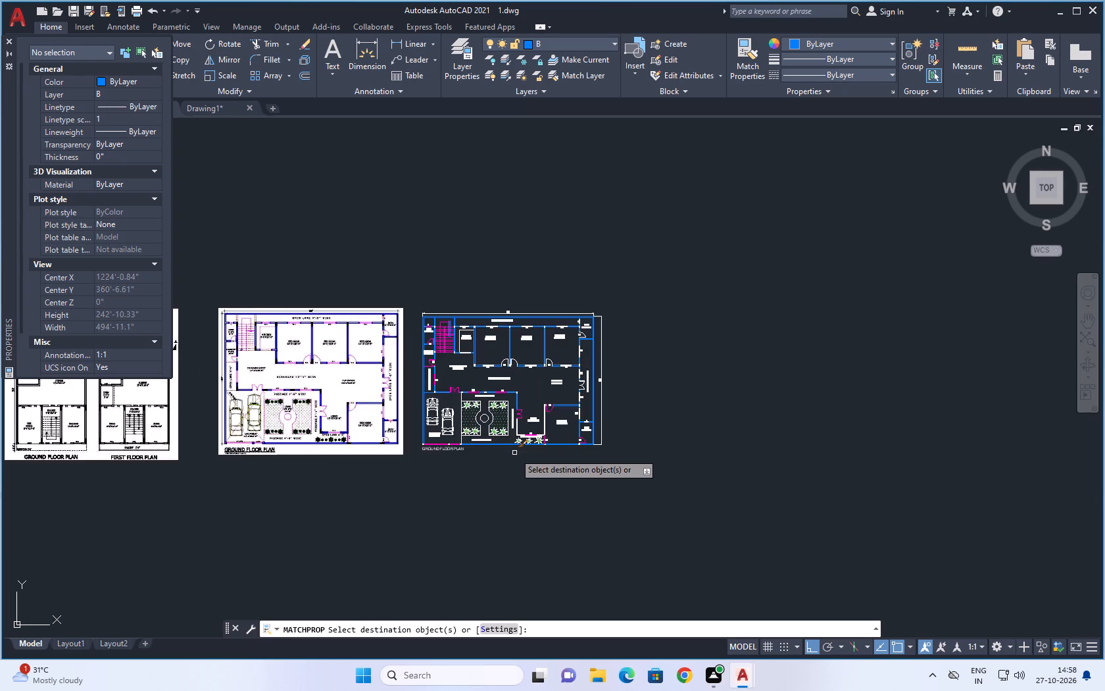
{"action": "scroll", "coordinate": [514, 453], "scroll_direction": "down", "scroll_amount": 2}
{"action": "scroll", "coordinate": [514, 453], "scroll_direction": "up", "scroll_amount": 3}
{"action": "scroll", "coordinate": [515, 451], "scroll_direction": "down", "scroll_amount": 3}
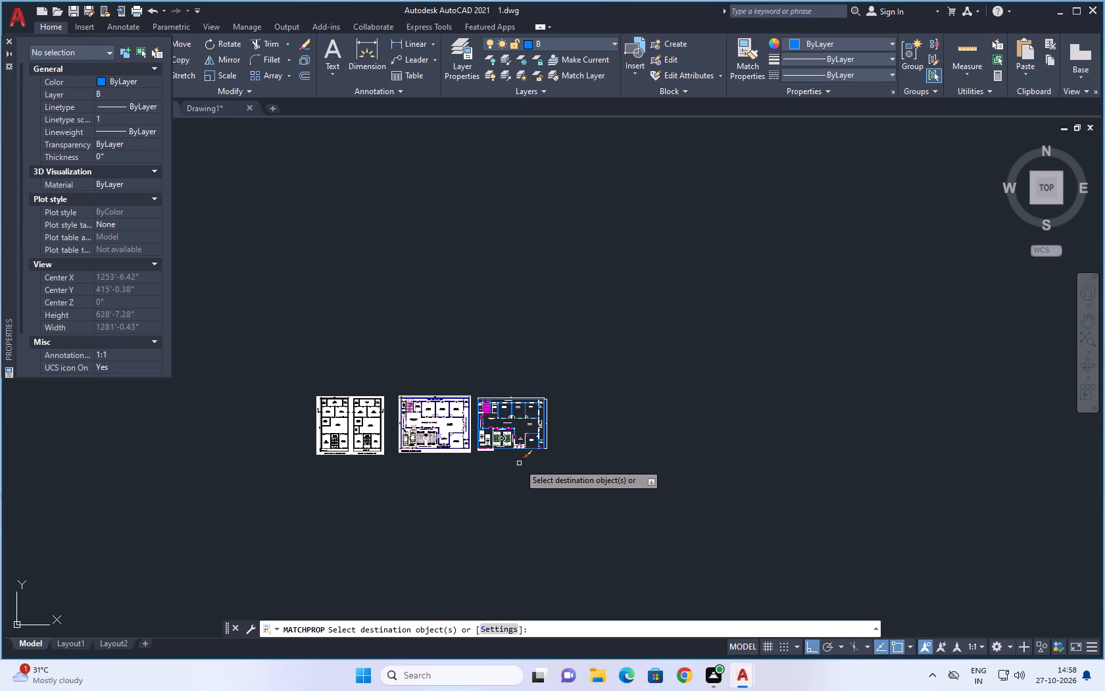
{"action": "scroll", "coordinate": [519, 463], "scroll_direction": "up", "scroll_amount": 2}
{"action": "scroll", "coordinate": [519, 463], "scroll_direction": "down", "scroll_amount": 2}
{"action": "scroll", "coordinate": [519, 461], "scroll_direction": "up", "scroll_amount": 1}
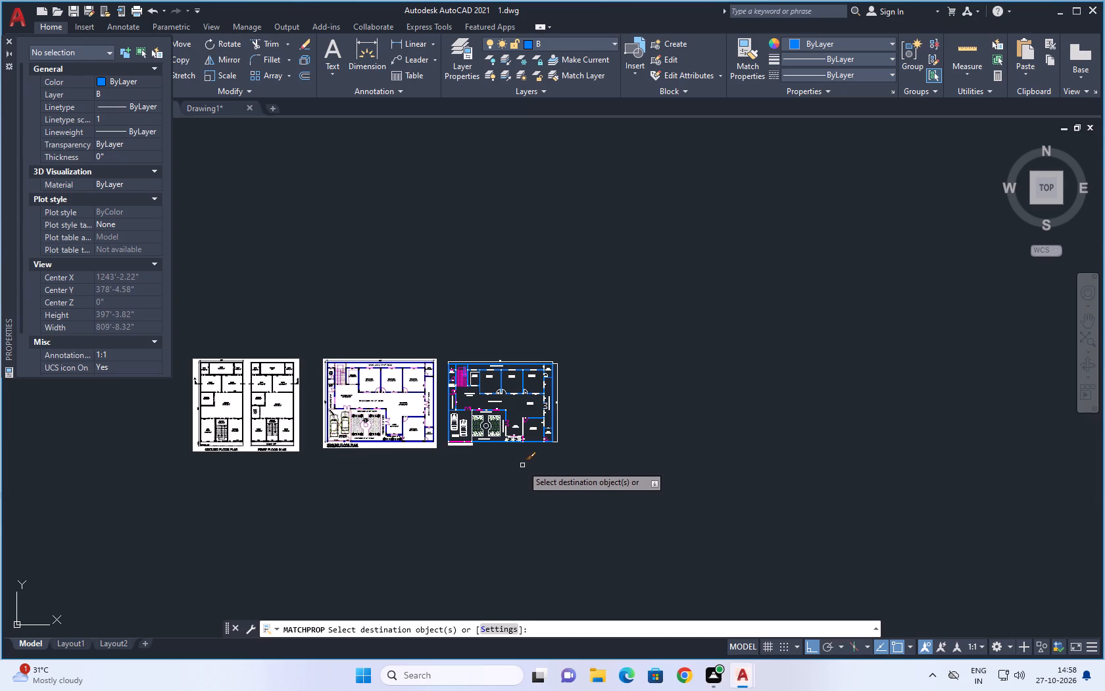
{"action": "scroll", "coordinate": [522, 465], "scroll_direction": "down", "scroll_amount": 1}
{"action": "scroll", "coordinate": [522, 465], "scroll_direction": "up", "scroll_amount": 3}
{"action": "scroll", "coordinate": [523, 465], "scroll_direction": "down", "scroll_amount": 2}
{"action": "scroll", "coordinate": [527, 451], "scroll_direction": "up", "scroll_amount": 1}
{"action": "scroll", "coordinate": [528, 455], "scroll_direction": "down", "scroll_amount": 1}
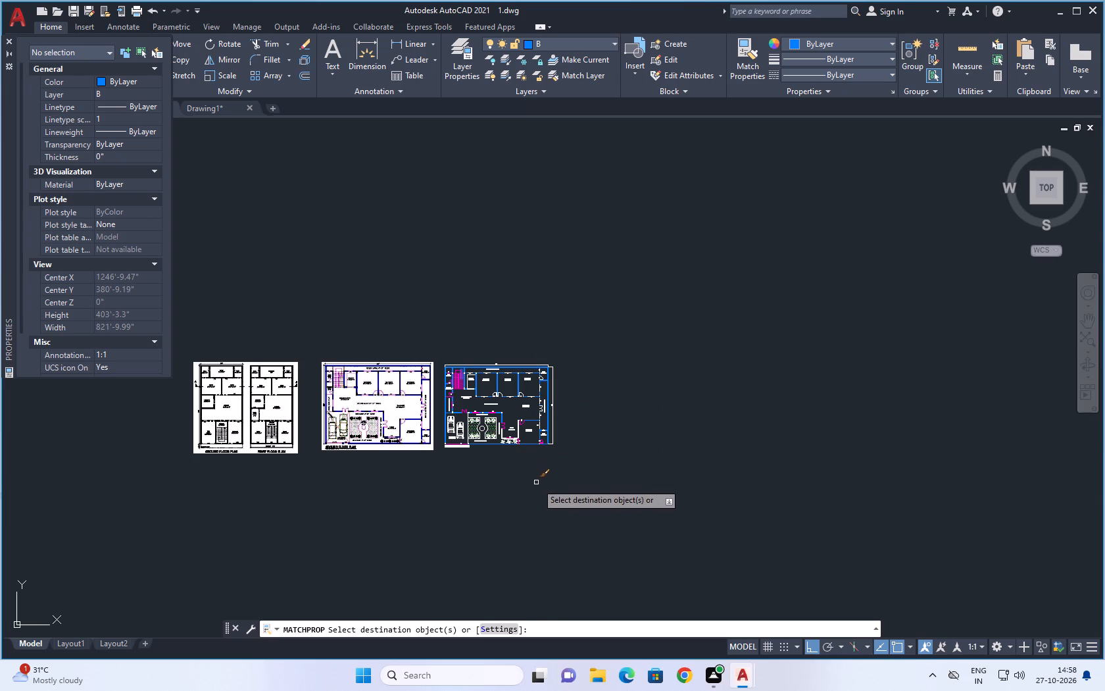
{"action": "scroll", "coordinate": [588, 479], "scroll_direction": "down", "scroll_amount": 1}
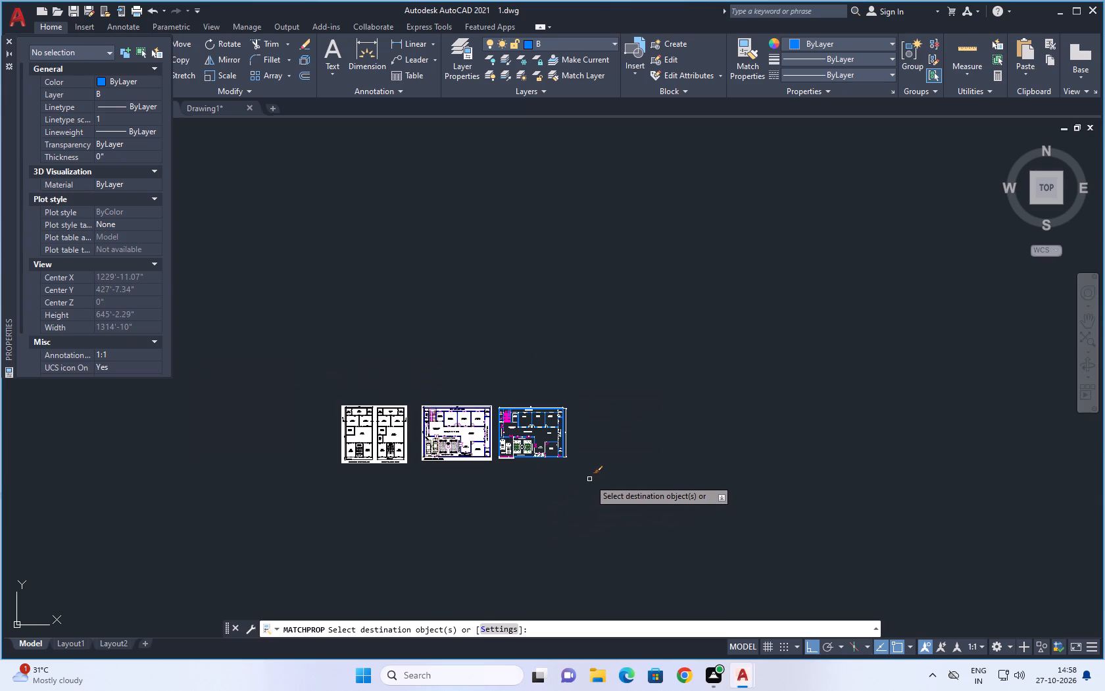
Match the layer P properties onto the V ventilator between the 6'-0" open lane and the 5'0" X 10'0" bath, including its end lines.
{"action": "scroll", "coordinate": [547, 452], "scroll_direction": "up", "scroll_amount": 4}
{"action": "scroll", "coordinate": [619, 438], "scroll_direction": "up", "scroll_amount": 4}
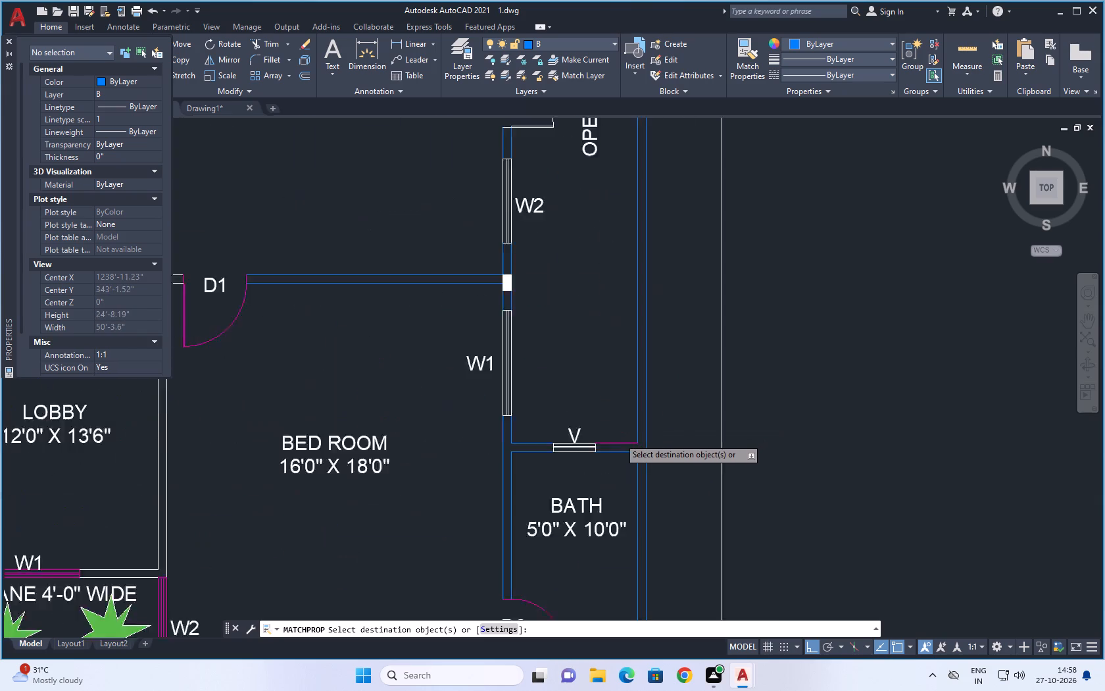
{"action": "left_click_drag", "start_coordinate": [576, 438], "coordinate": [558, 476]}
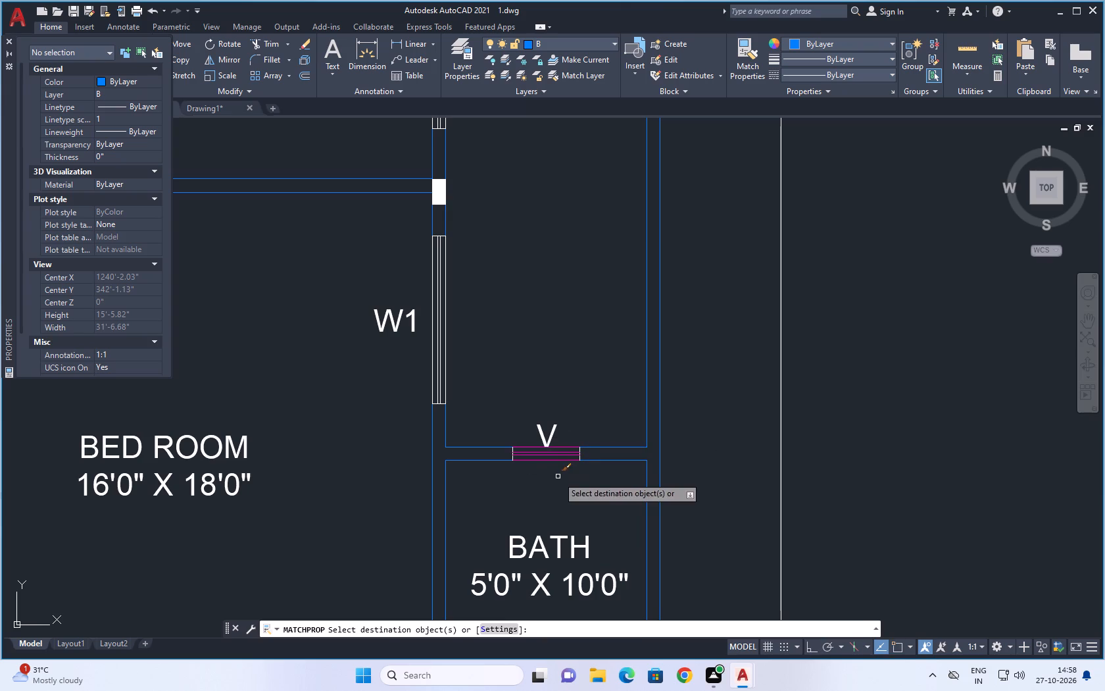
{"action": "left_click", "coordinate": [512, 459]}
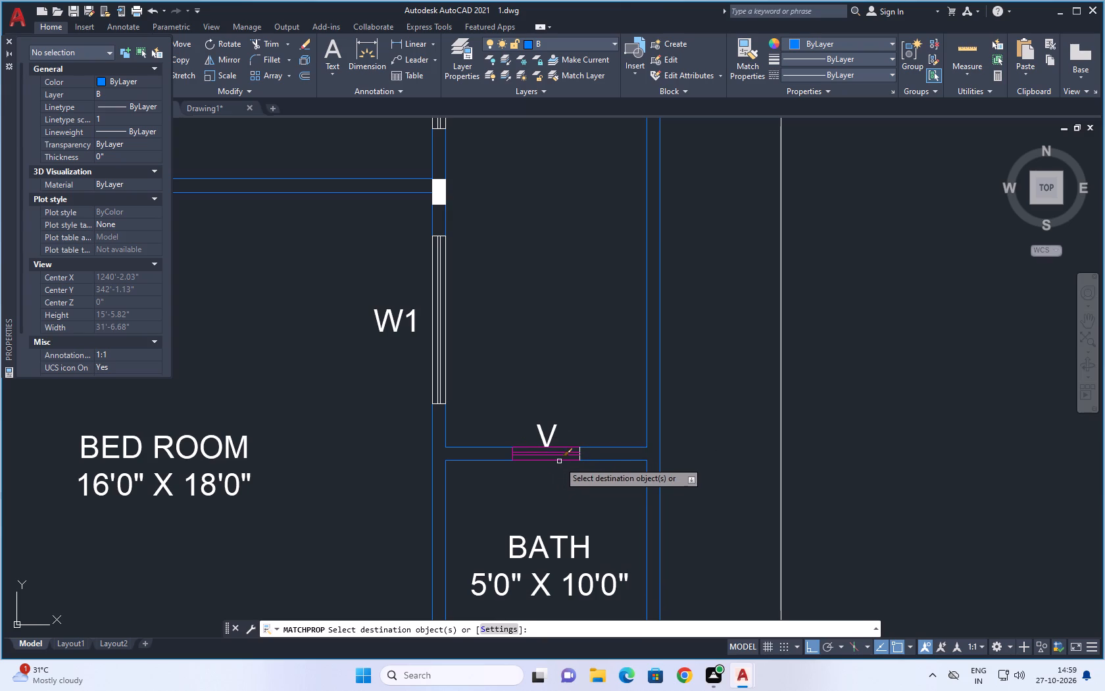
{"action": "left_click", "coordinate": [579, 457]}
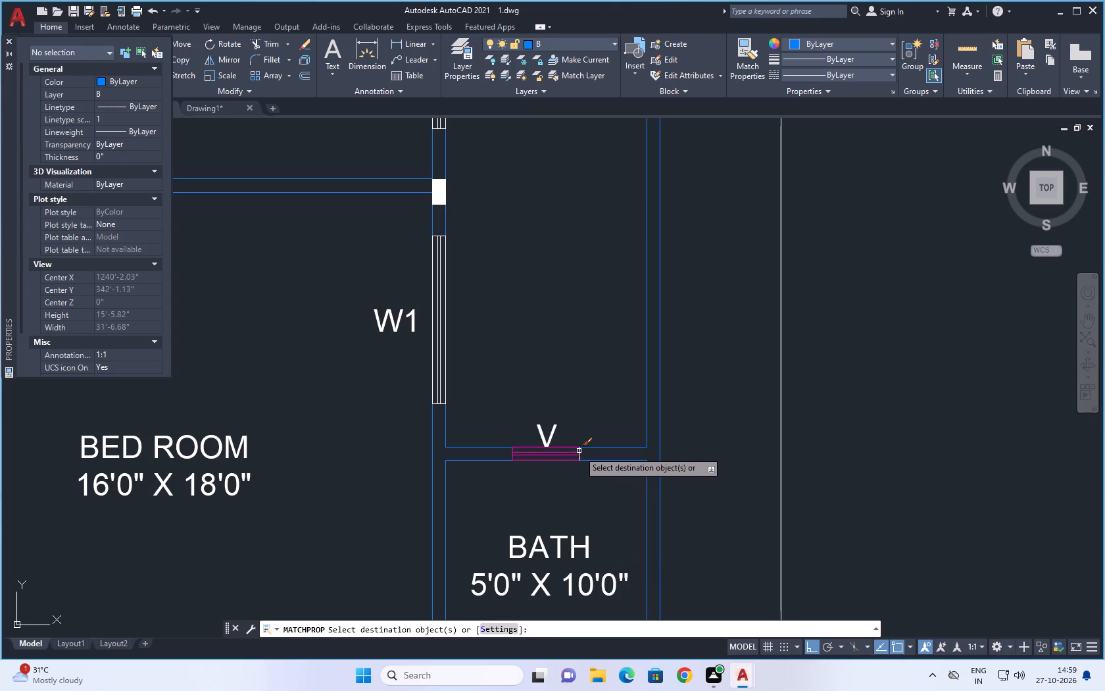
{"action": "left_click", "coordinate": [579, 451]}
Match the layer P properties onto the W1 window between the bed room below the TV lounge and the 6'-0" open lane, including its end lines.
{"action": "scroll", "coordinate": [572, 436], "scroll_direction": "down", "scroll_amount": 3}
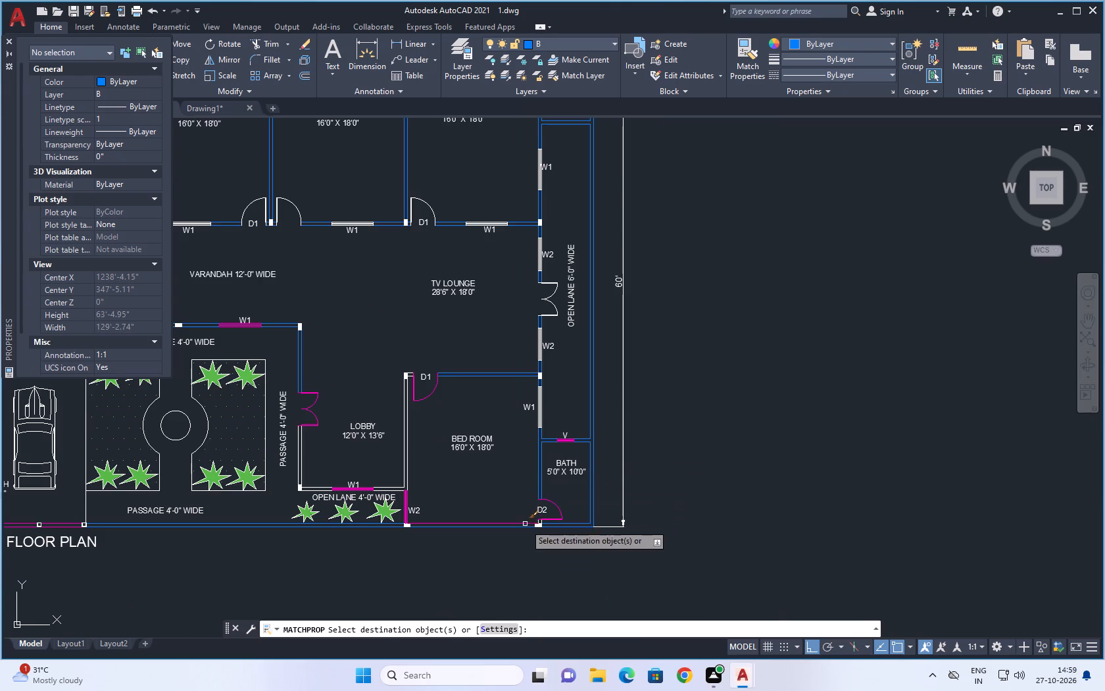
{"action": "scroll", "coordinate": [537, 366], "scroll_direction": "up", "scroll_amount": 5}
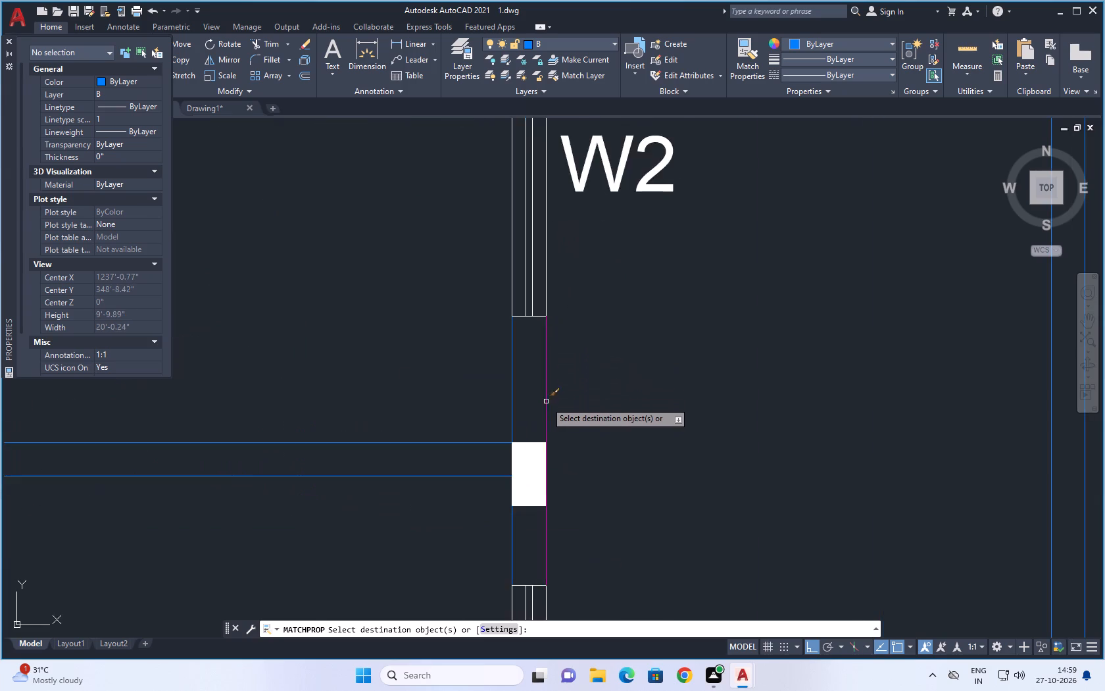
{"action": "scroll", "coordinate": [546, 401], "scroll_direction": "down", "scroll_amount": 4}
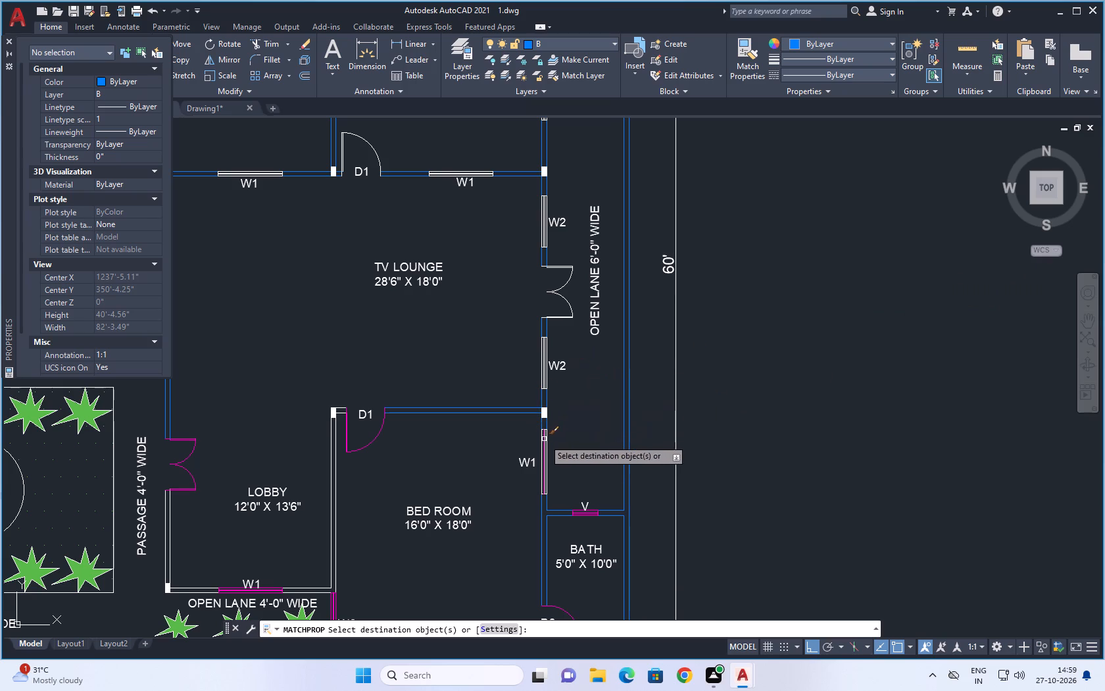
{"action": "scroll", "coordinate": [535, 469], "scroll_direction": "up", "scroll_amount": 4}
{"action": "left_click_drag", "start_coordinate": [628, 429], "coordinate": [522, 524]}
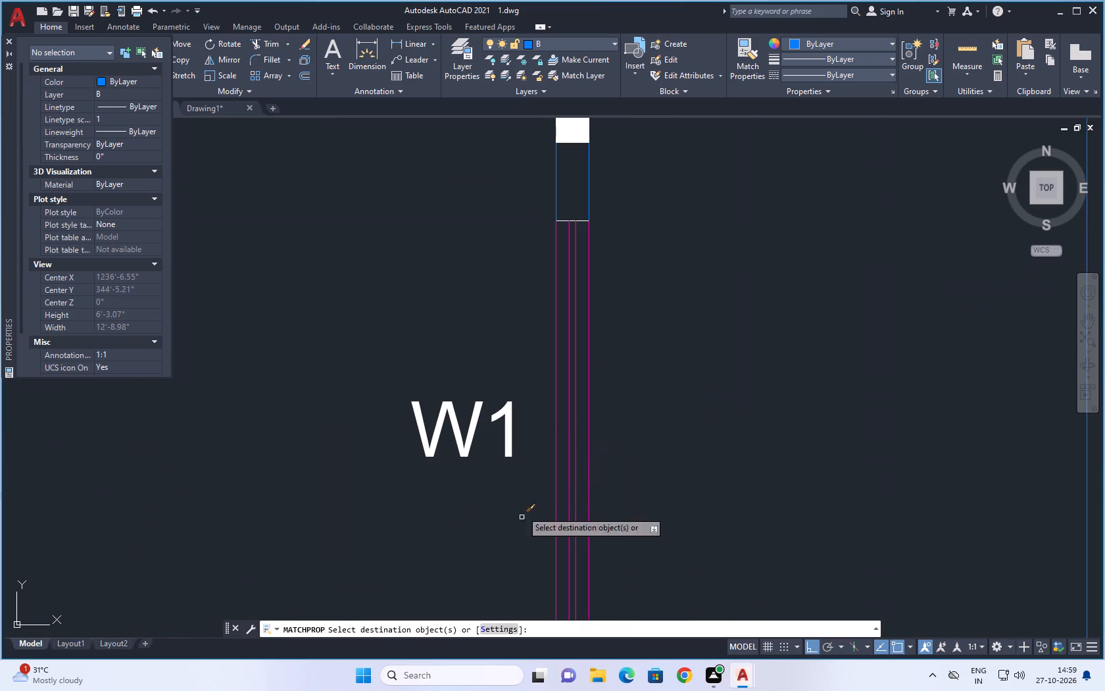
{"action": "left_click", "coordinate": [562, 222]}
{"action": "scroll", "coordinate": [561, 220], "scroll_direction": "down", "scroll_amount": 4}
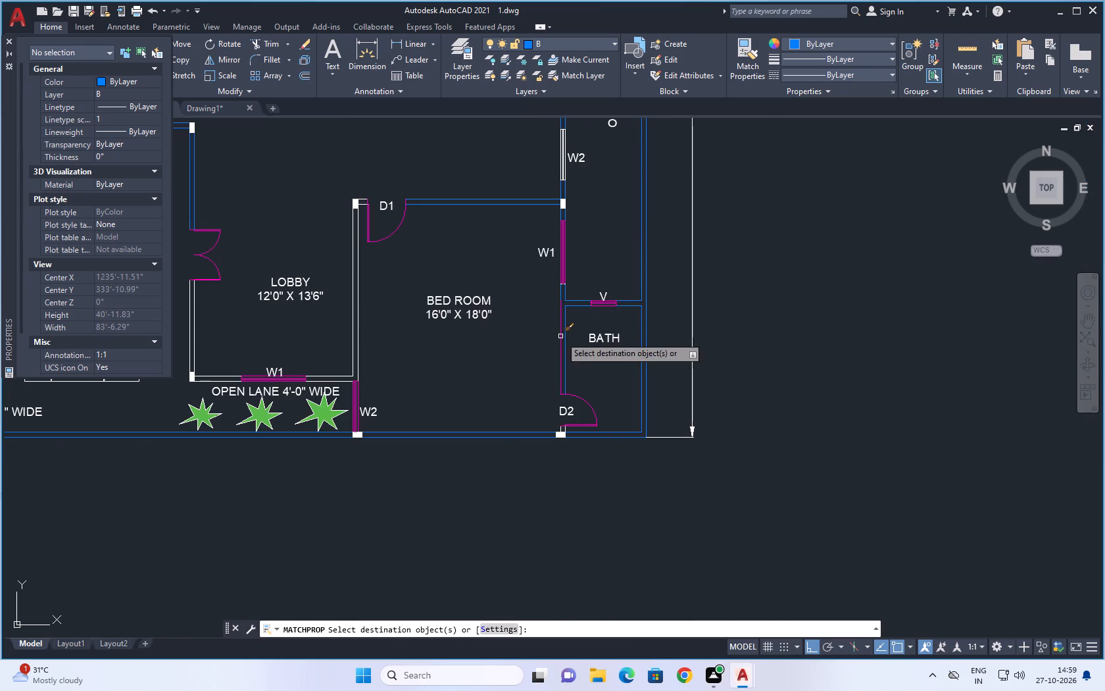
{"action": "scroll", "coordinate": [570, 287], "scroll_direction": "up", "scroll_amount": 4}
{"action": "left_click", "coordinate": [515, 284]}
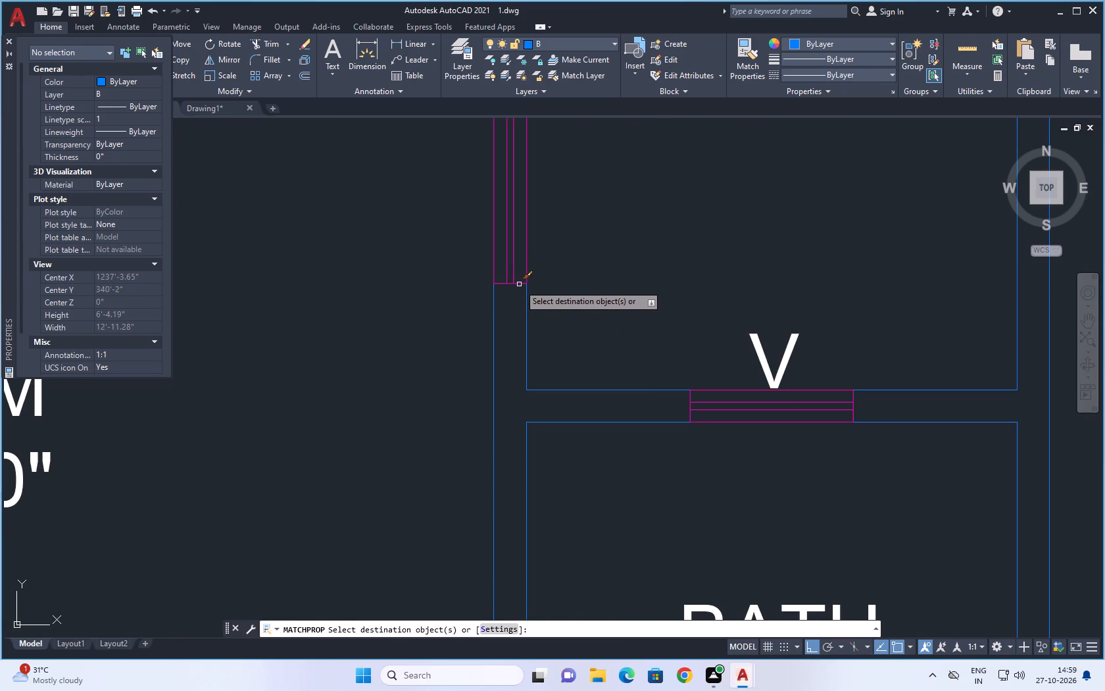
{"action": "scroll", "coordinate": [555, 403], "scroll_direction": "down", "scroll_amount": 5}
{"action": "scroll", "coordinate": [549, 399], "scroll_direction": "up", "scroll_amount": 4}
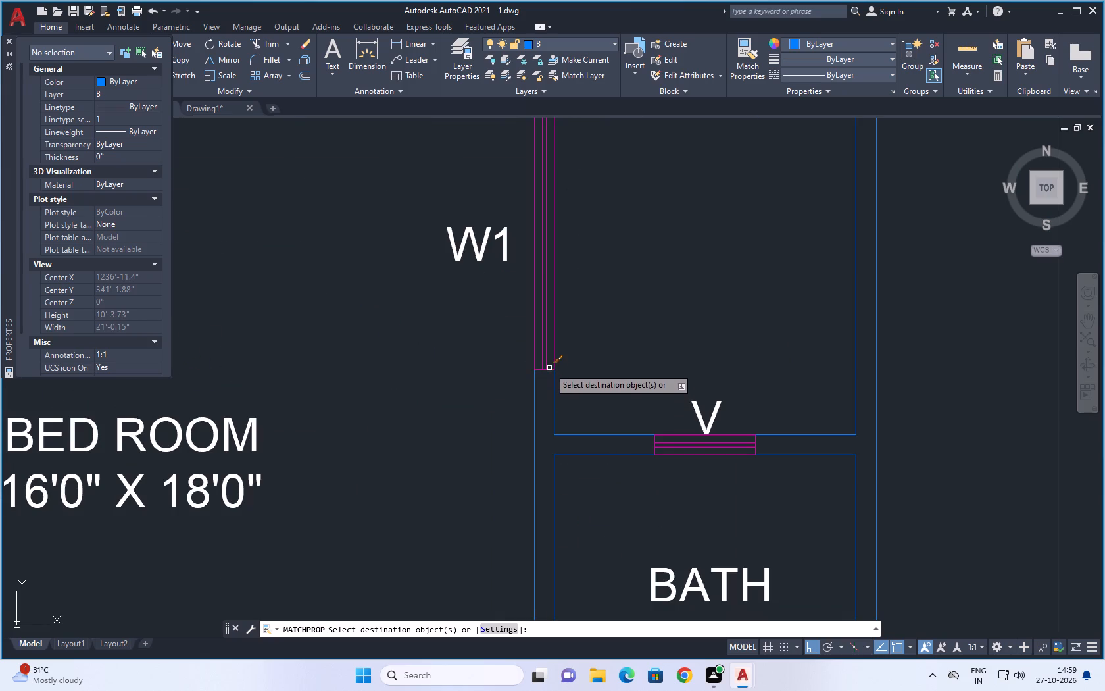
{"action": "left_click", "coordinate": [549, 368]}
Match the layer P properties onto the W2 window below the TV lounge's double door to the 6'-0" open lane, including its end lines.
{"action": "scroll", "coordinate": [555, 425], "scroll_direction": "down", "scroll_amount": 4}
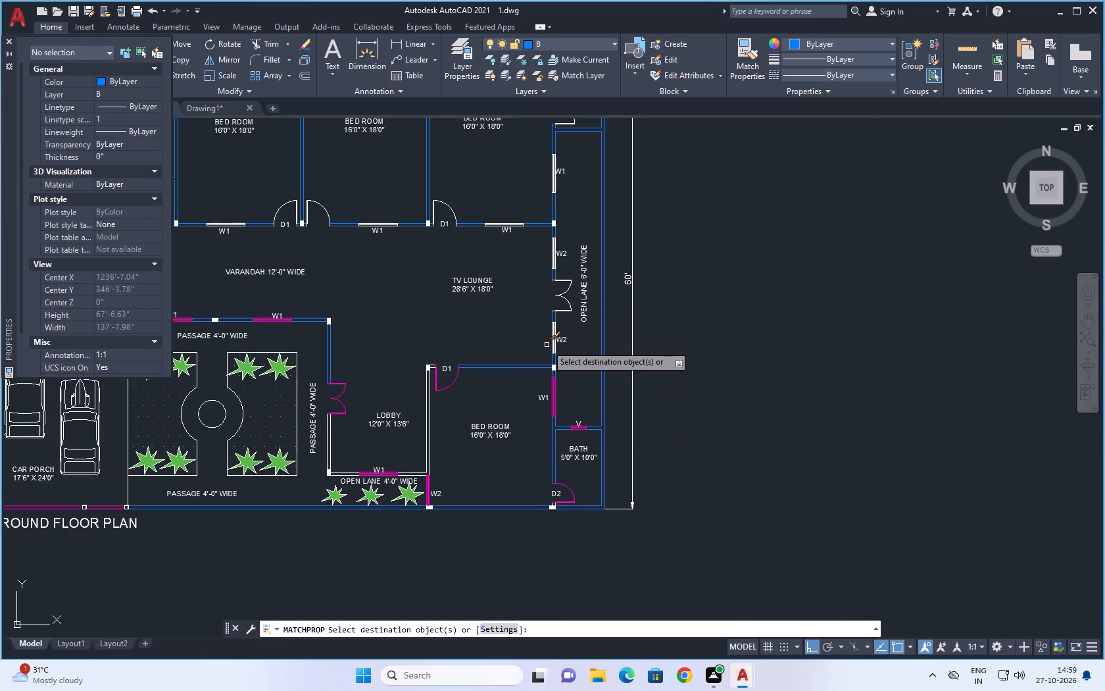
{"action": "scroll", "coordinate": [551, 342], "scroll_direction": "up", "scroll_amount": 4}
{"action": "left_click_drag", "start_coordinate": [571, 277], "coordinate": [510, 310]}
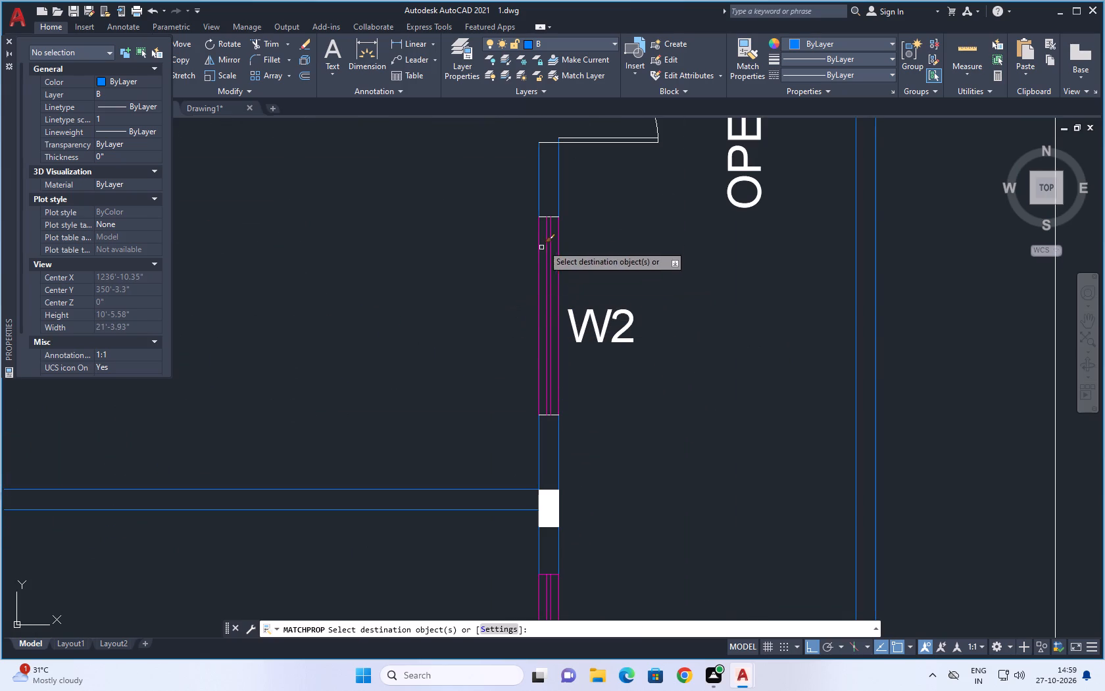
{"action": "left_click", "coordinate": [555, 215]}
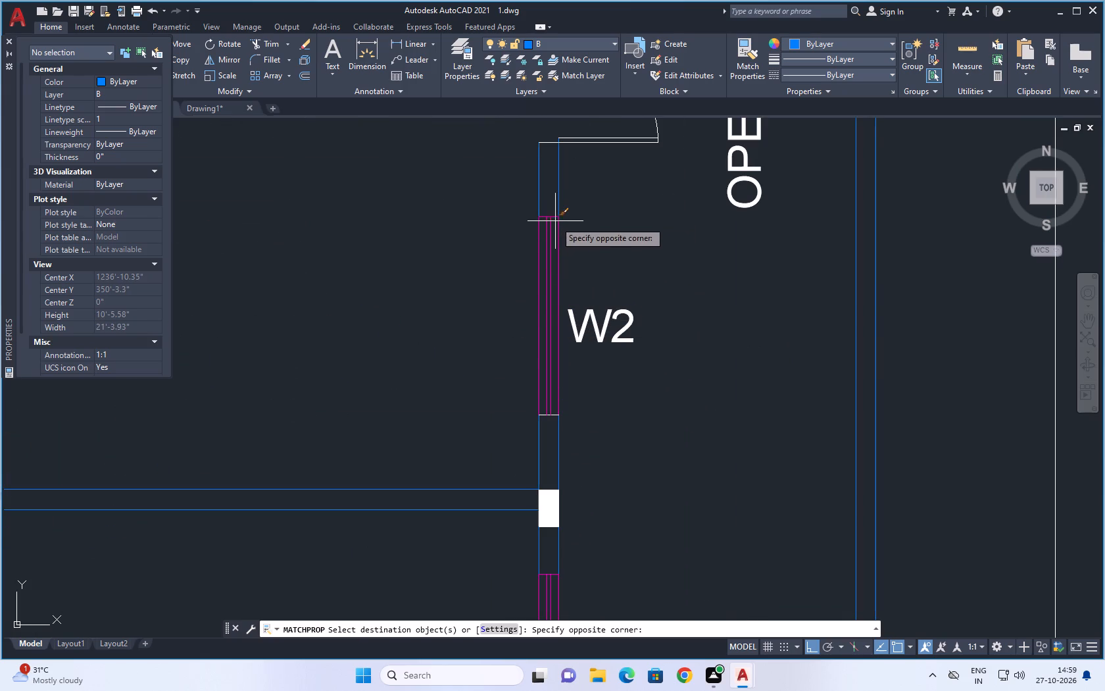
{"action": "left_click", "coordinate": [555, 221]}
{"action": "left_click", "coordinate": [543, 417]}
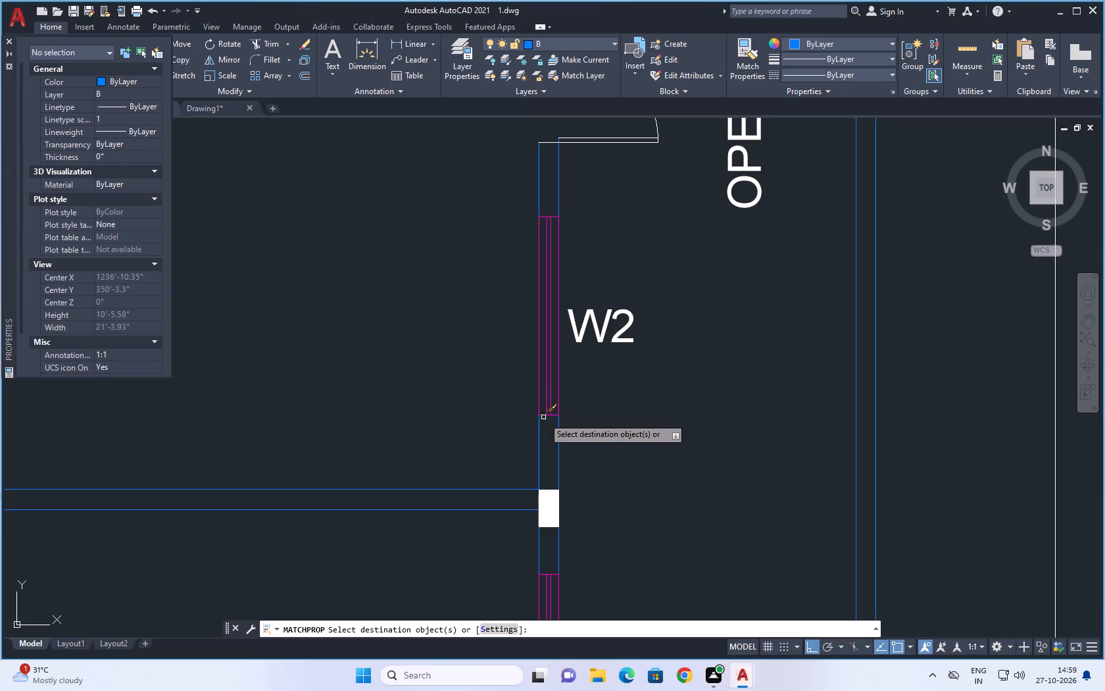
Match the layer P properties onto the double door between the TV lounge and the 6'-0" open lane, including leaves, arcs and jamb lines.
{"action": "scroll", "coordinate": [545, 446], "scroll_direction": "down", "scroll_amount": 3}
{"action": "left_click_drag", "start_coordinate": [563, 311], "coordinate": [563, 353]}
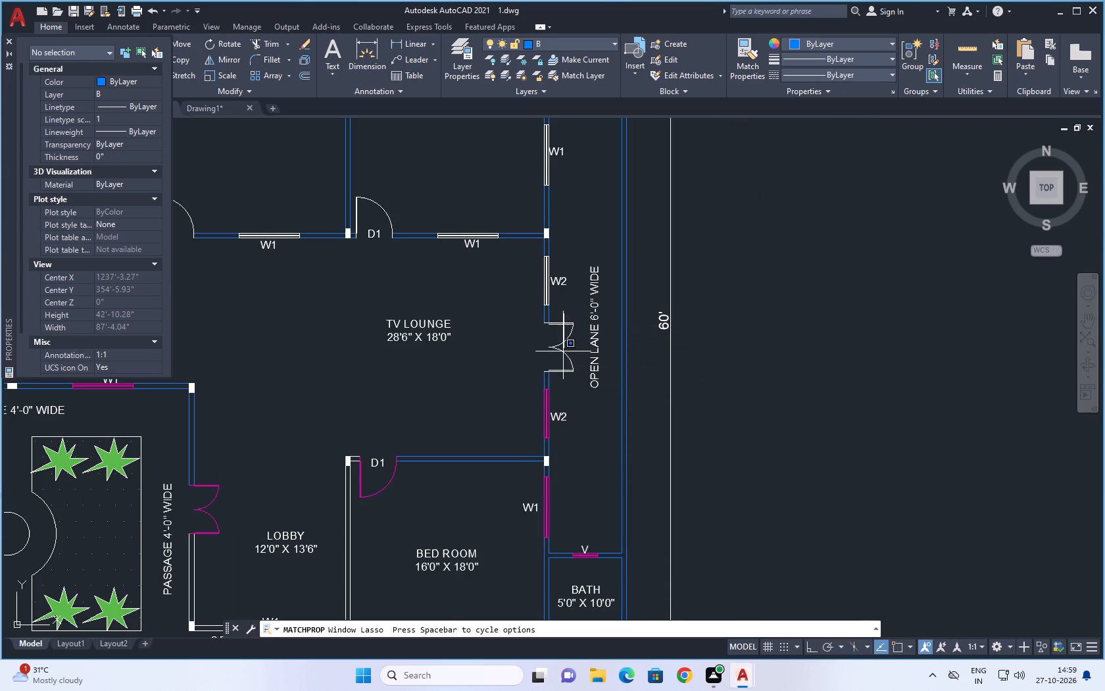
{"action": "left_click_drag", "start_coordinate": [563, 353], "coordinate": [562, 378]}
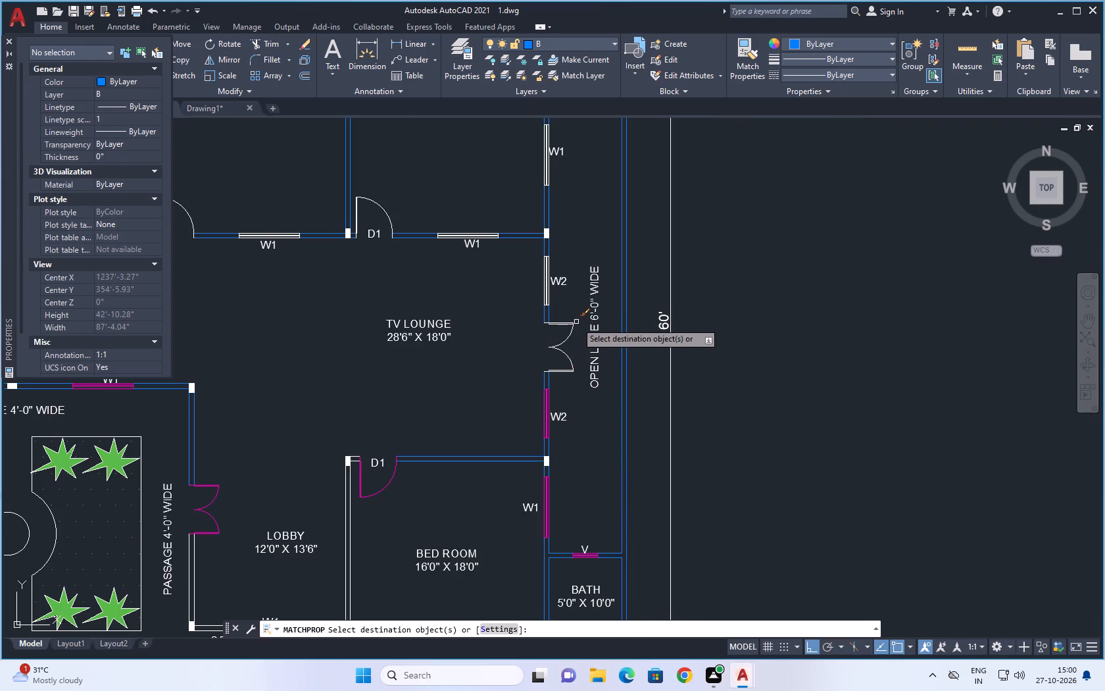
{"action": "left_click", "coordinate": [577, 322]}
{"action": "scroll", "coordinate": [564, 354], "scroll_direction": "up", "scroll_amount": 1}
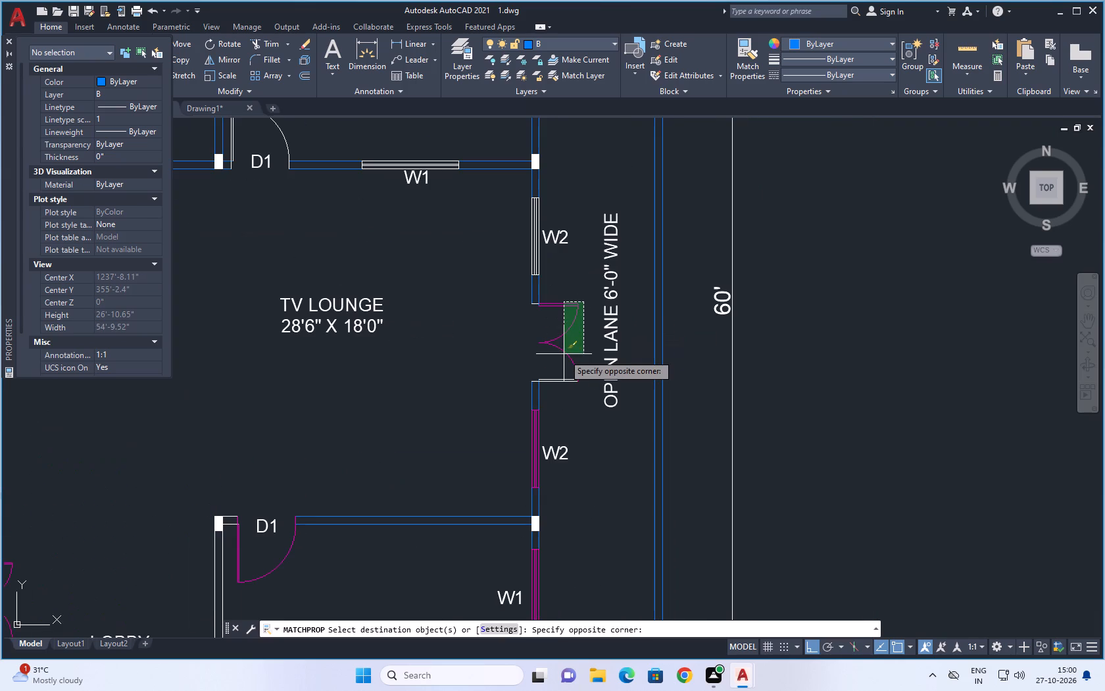
{"action": "left_click", "coordinate": [554, 388]}
{"action": "scroll", "coordinate": [535, 303], "scroll_direction": "up", "scroll_amount": 1}
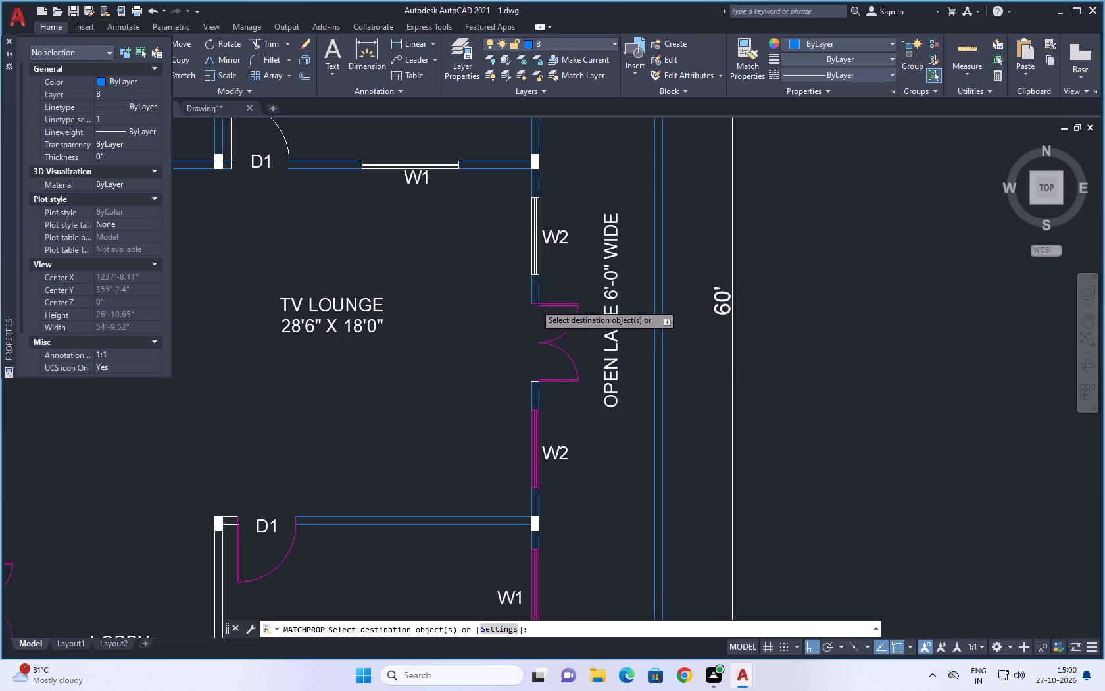
{"action": "scroll", "coordinate": [535, 303], "scroll_direction": "up", "scroll_amount": 4}
{"action": "left_click", "coordinate": [531, 309]}
{"action": "scroll", "coordinate": [531, 309], "scroll_direction": "down", "scroll_amount": 4}
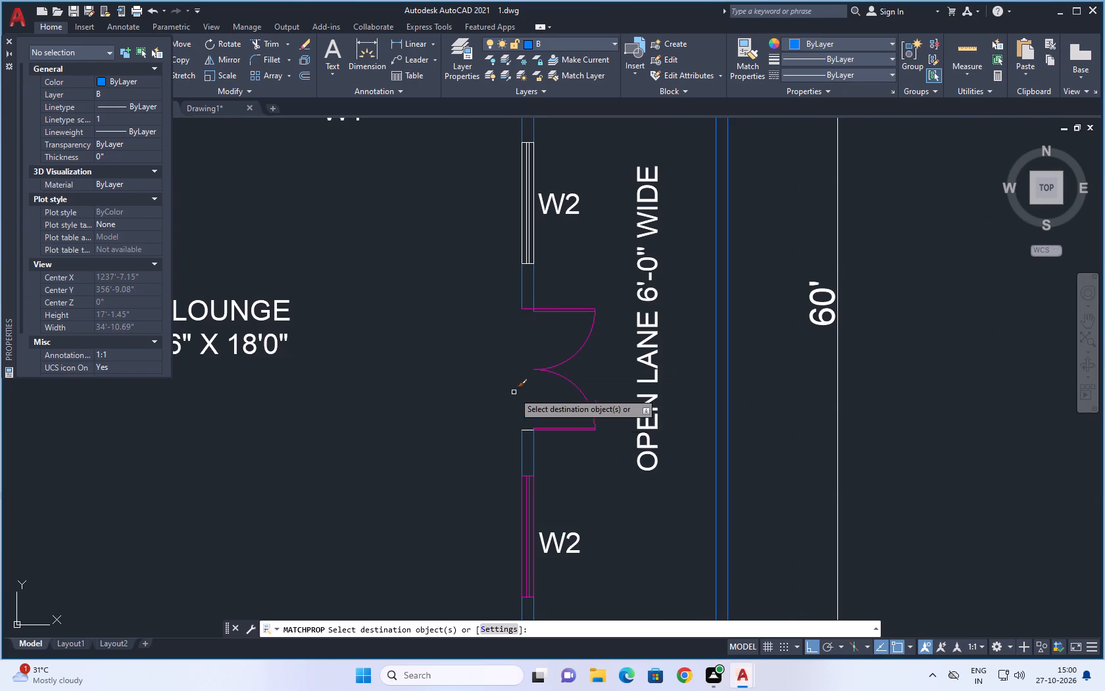
{"action": "left_click", "coordinate": [524, 432]}
Match the layer P properties onto the W2 window above the TV lounge's double door to the 6'-0" open lane, including its end lines.
{"action": "scroll", "coordinate": [534, 396], "scroll_direction": "down", "scroll_amount": 4}
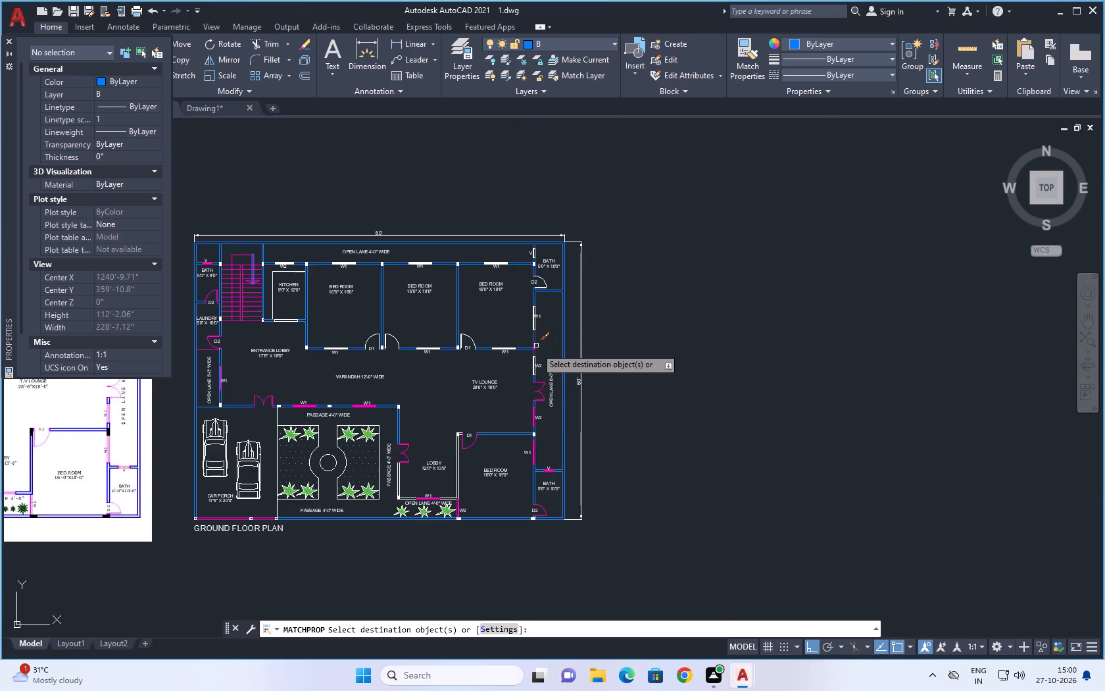
{"action": "scroll", "coordinate": [533, 366], "scroll_direction": "up", "scroll_amount": 5}
{"action": "left_click_drag", "start_coordinate": [535, 320], "coordinate": [474, 340]}
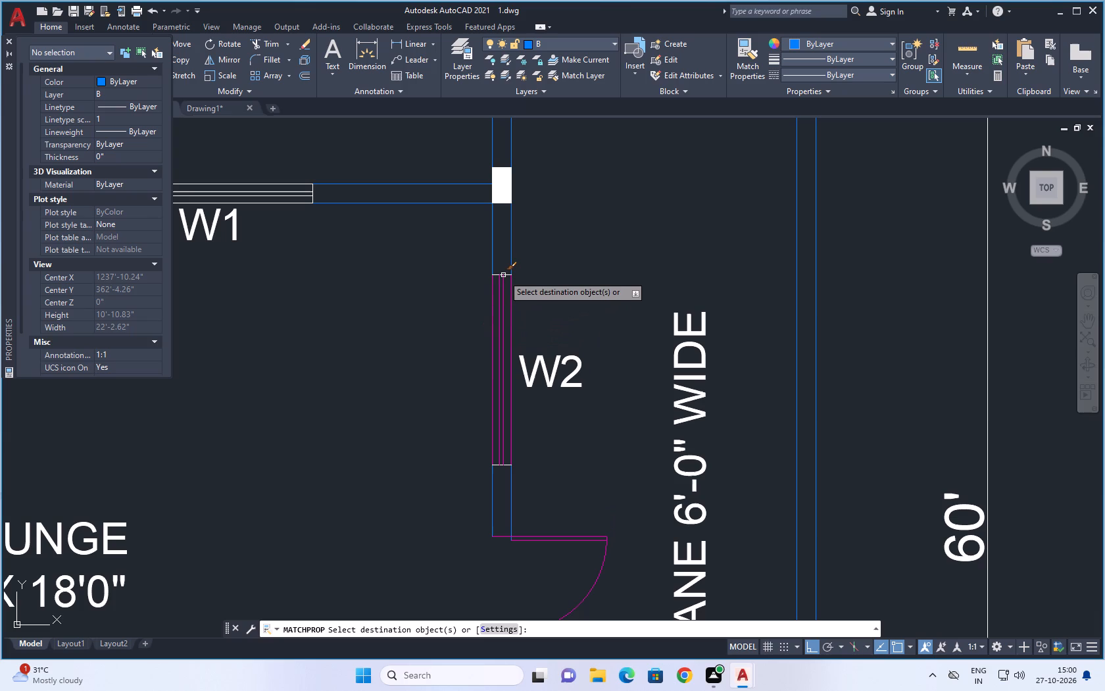
{"action": "left_click", "coordinate": [510, 276]}
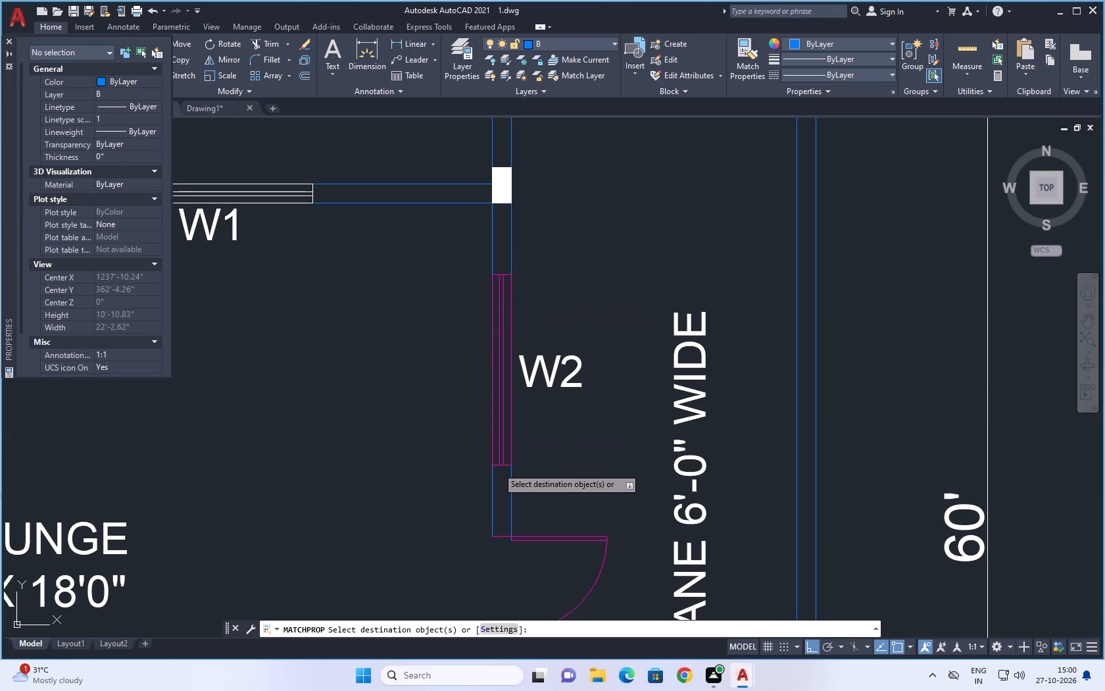
{"action": "left_click", "coordinate": [497, 467]}
Match the layer P properties onto the W1 window between the upper bed room and the 6'-0" open lane, including its end lines.
{"action": "scroll", "coordinate": [506, 483], "scroll_direction": "down", "scroll_amount": 4}
{"action": "scroll", "coordinate": [508, 340], "scroll_direction": "up", "scroll_amount": 3}
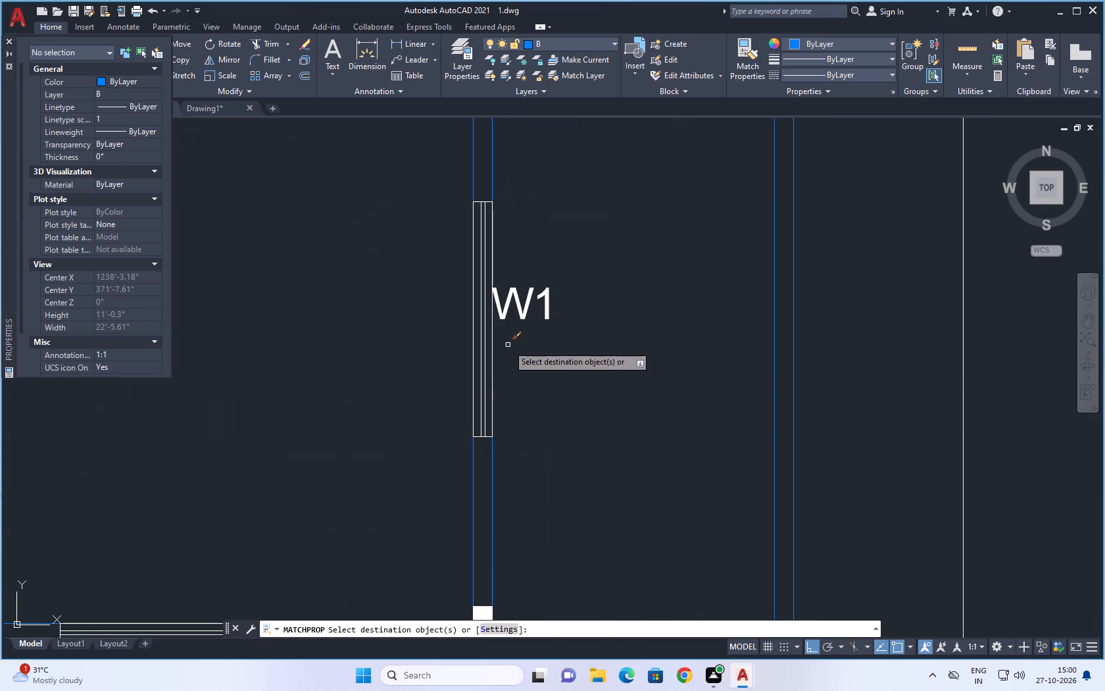
{"action": "left_click_drag", "start_coordinate": [508, 345], "coordinate": [445, 388]}
{"action": "left_click", "coordinate": [479, 437]}
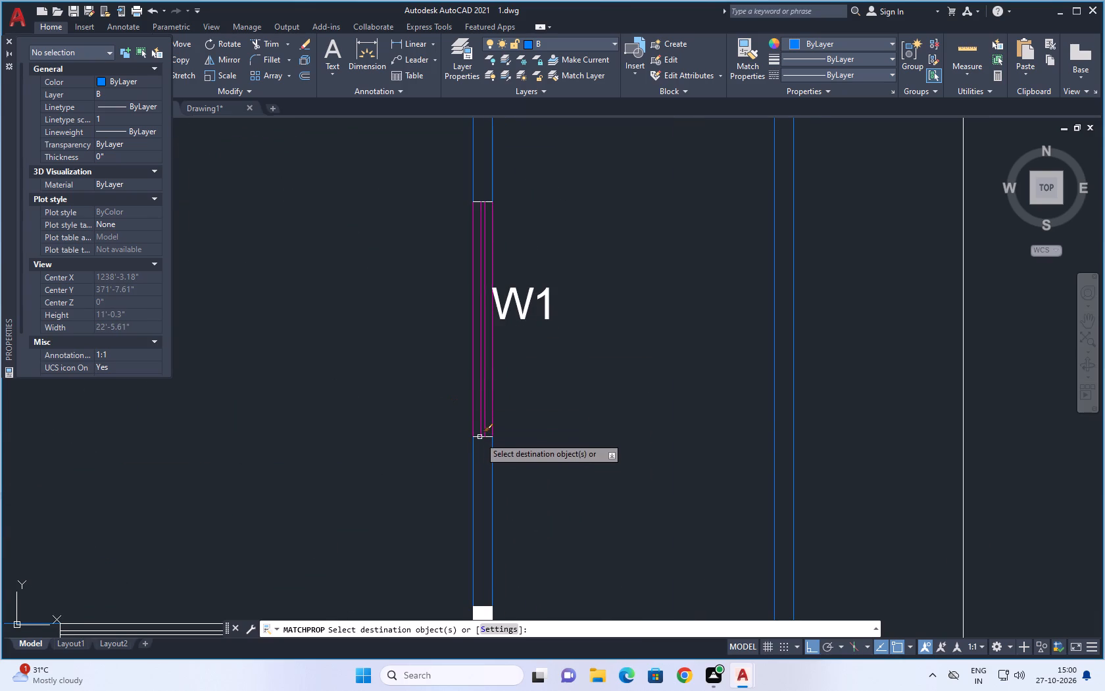
{"action": "left_click", "coordinate": [479, 438]}
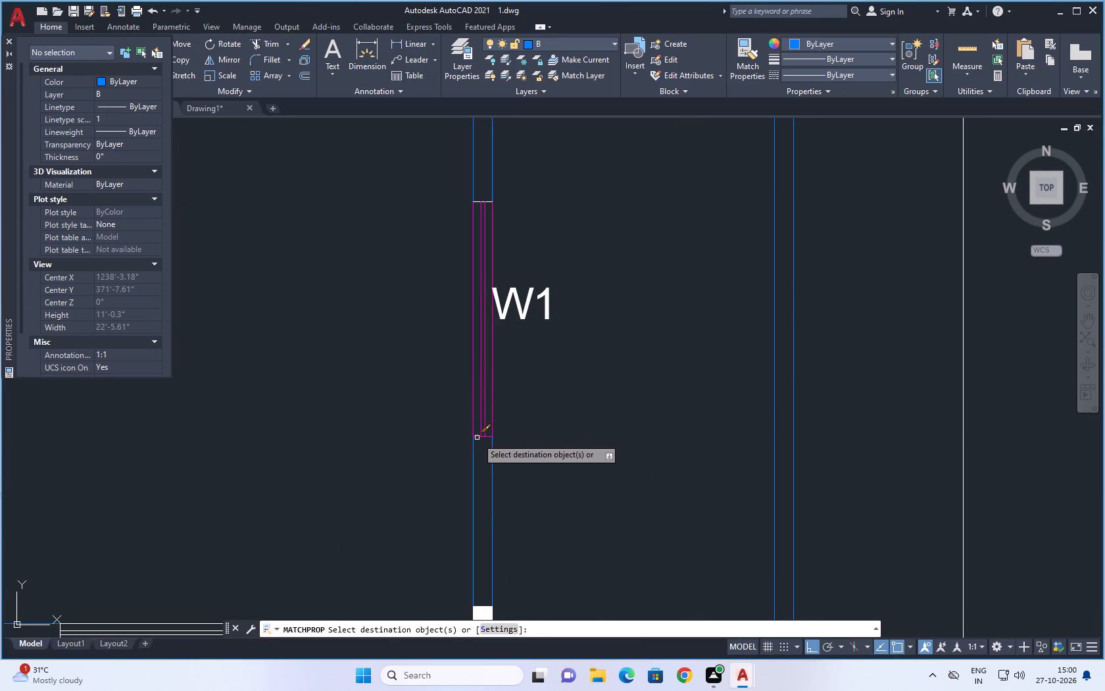
{"action": "left_click", "coordinate": [477, 438]}
{"action": "left_click", "coordinate": [476, 201]}
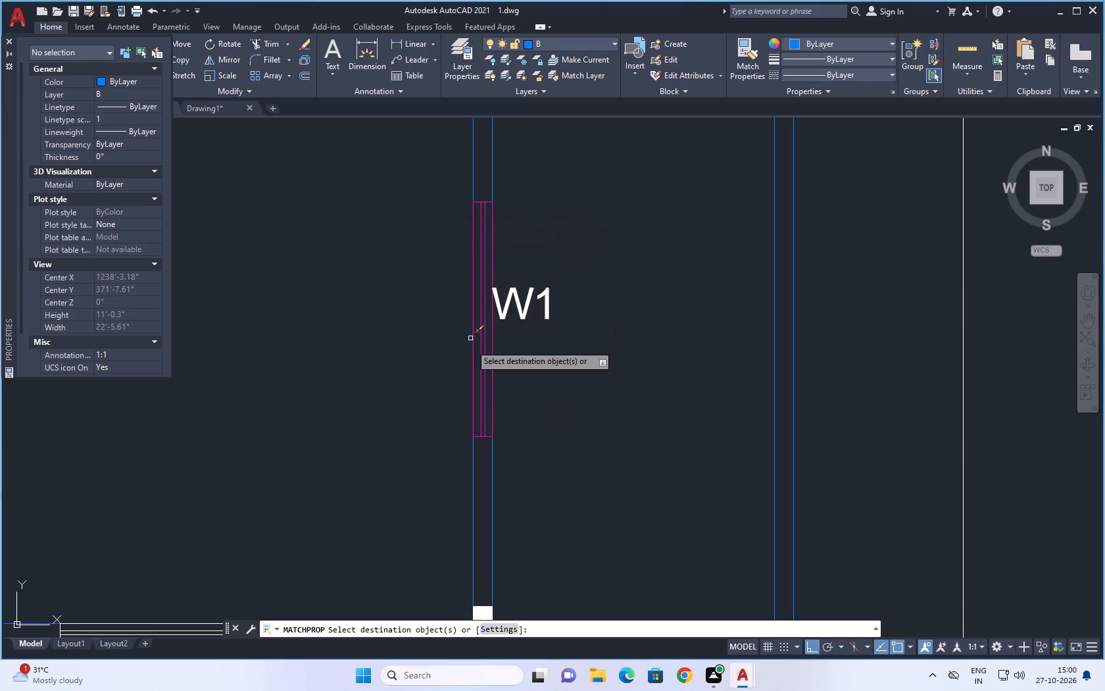
Match the layer P properties onto the D2 door of the 5'0" X 10'0" bath beside the upper bed room, including its jamb line.
{"action": "scroll", "coordinate": [470, 368], "scroll_direction": "down", "scroll_amount": 4}
{"action": "scroll", "coordinate": [480, 288], "scroll_direction": "up", "scroll_amount": 4}
{"action": "left_click_drag", "start_coordinate": [510, 360], "coordinate": [470, 484]}
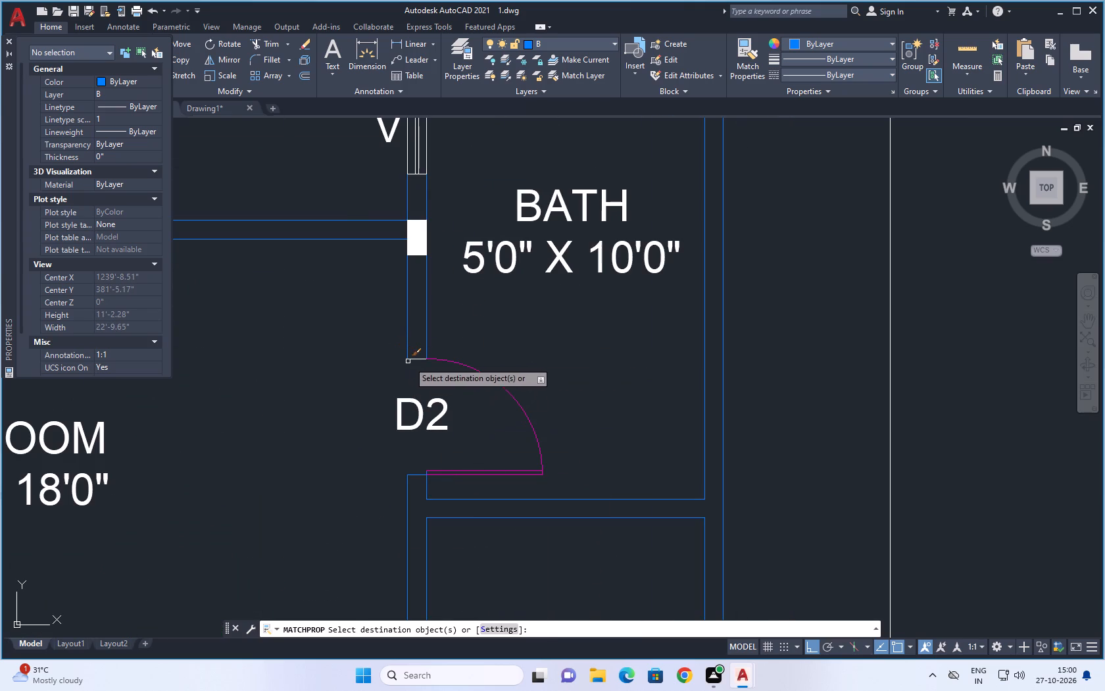
{"action": "left_click", "coordinate": [412, 360]}
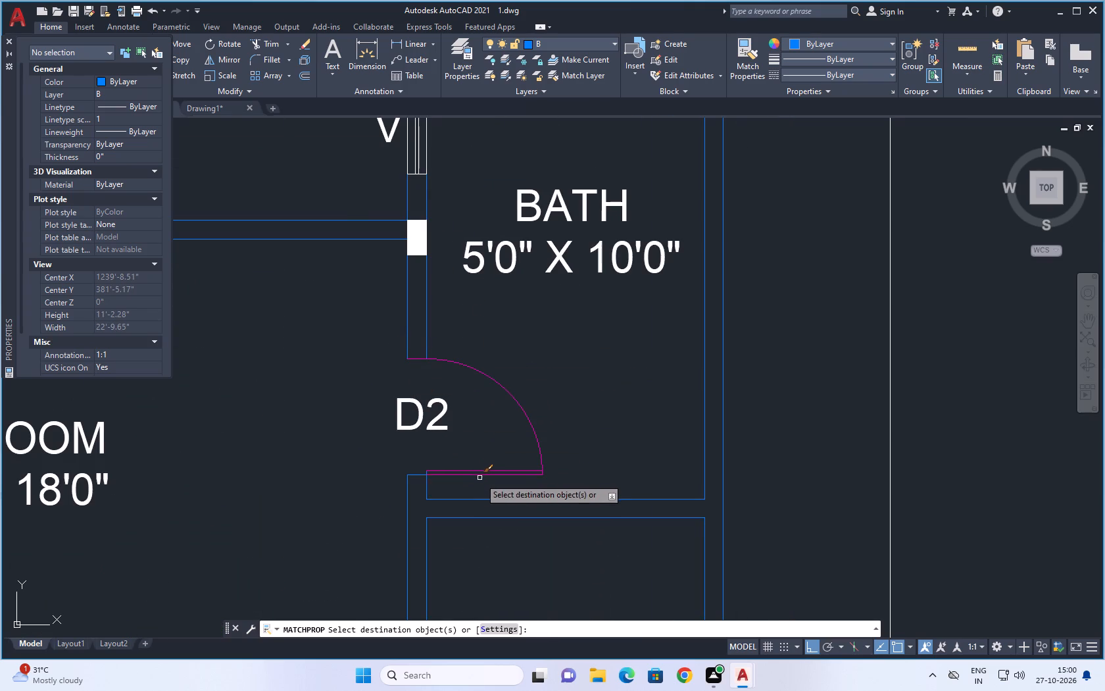
Match the layer P properties onto the V ventilator between the 5'0" X 10'0" upper bath and the 4'-0" open lane, including its end lines.
{"action": "scroll", "coordinate": [481, 481], "scroll_direction": "down", "scroll_amount": 3}
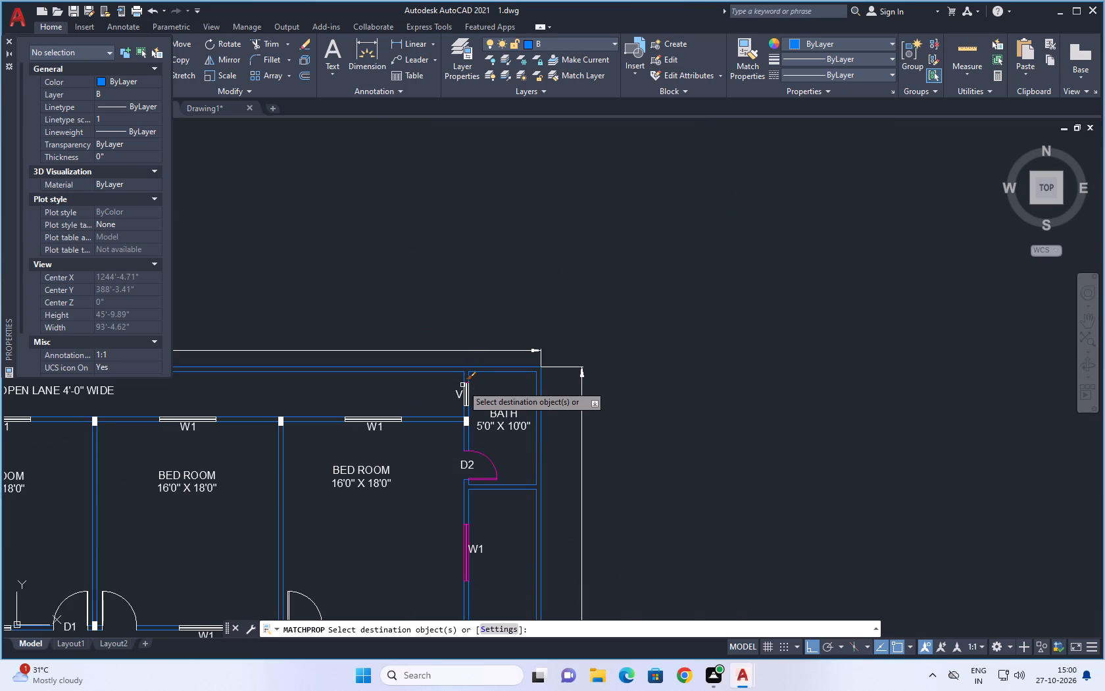
{"action": "scroll", "coordinate": [462, 385], "scroll_direction": "up", "scroll_amount": 2}
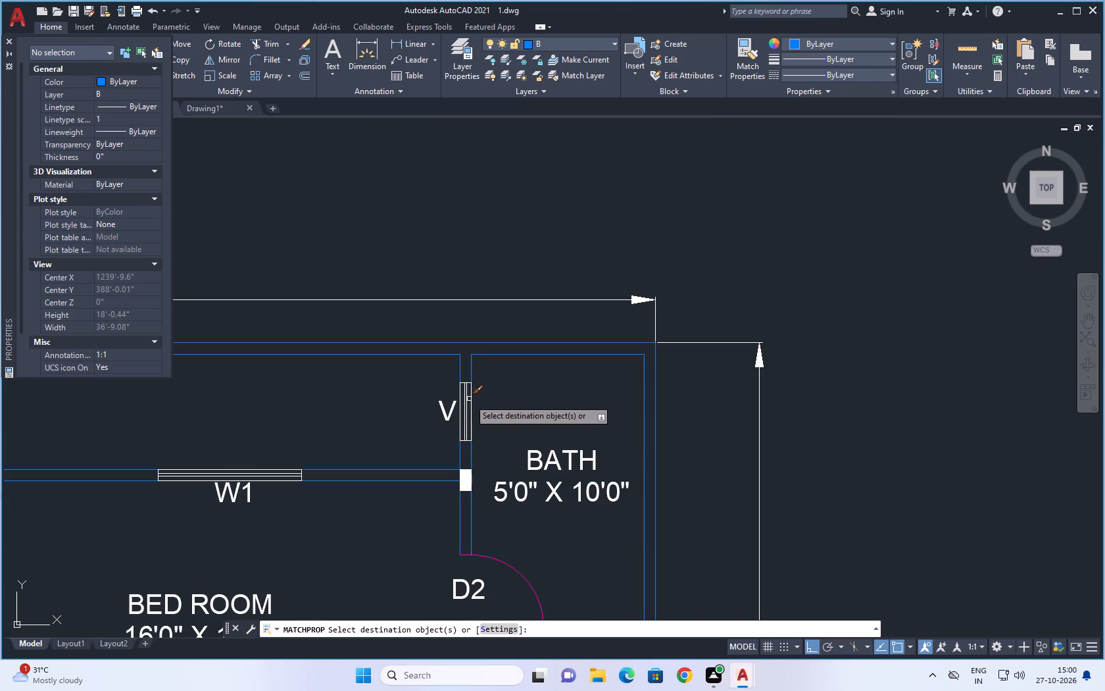
{"action": "scroll", "coordinate": [470, 401], "scroll_direction": "up", "scroll_amount": 1}
{"action": "left_click_drag", "start_coordinate": [496, 402], "coordinate": [458, 446]}
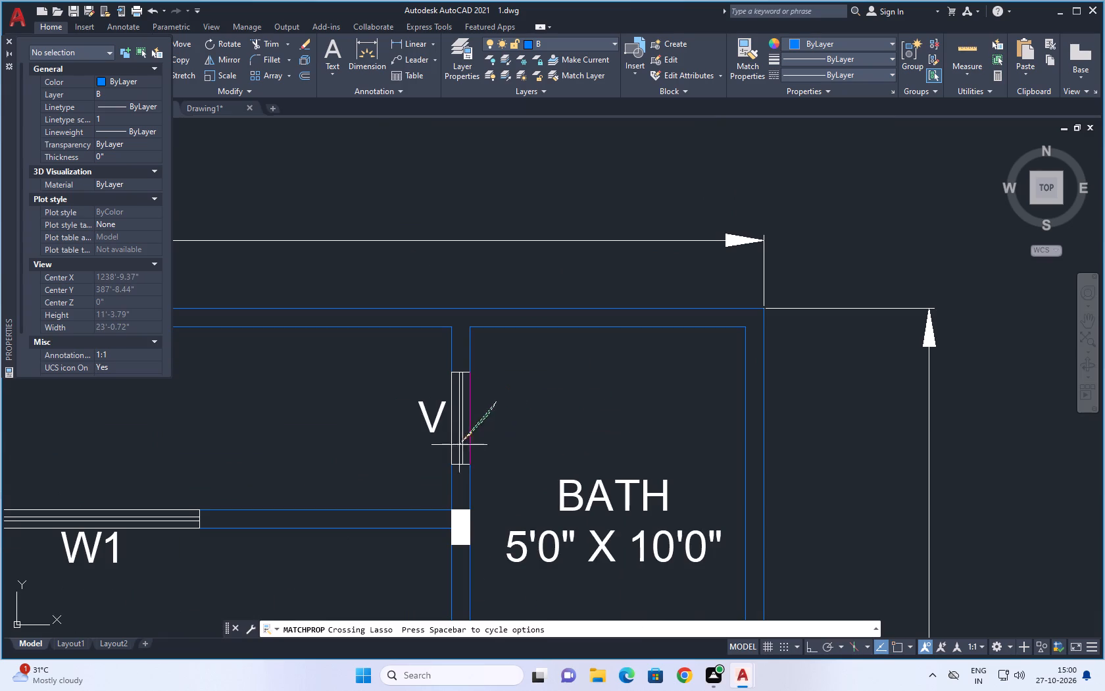
{"action": "left_click_drag", "start_coordinate": [458, 446], "coordinate": [445, 452]}
{"action": "left_click", "coordinate": [456, 372]}
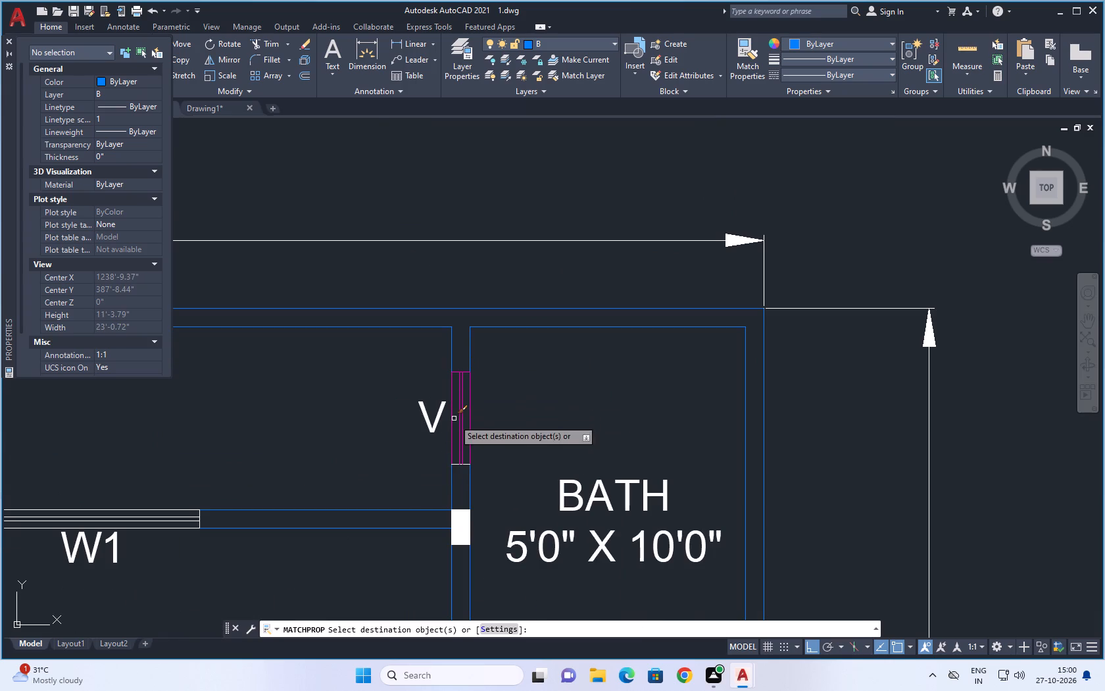
{"action": "left_click", "coordinate": [456, 464]}
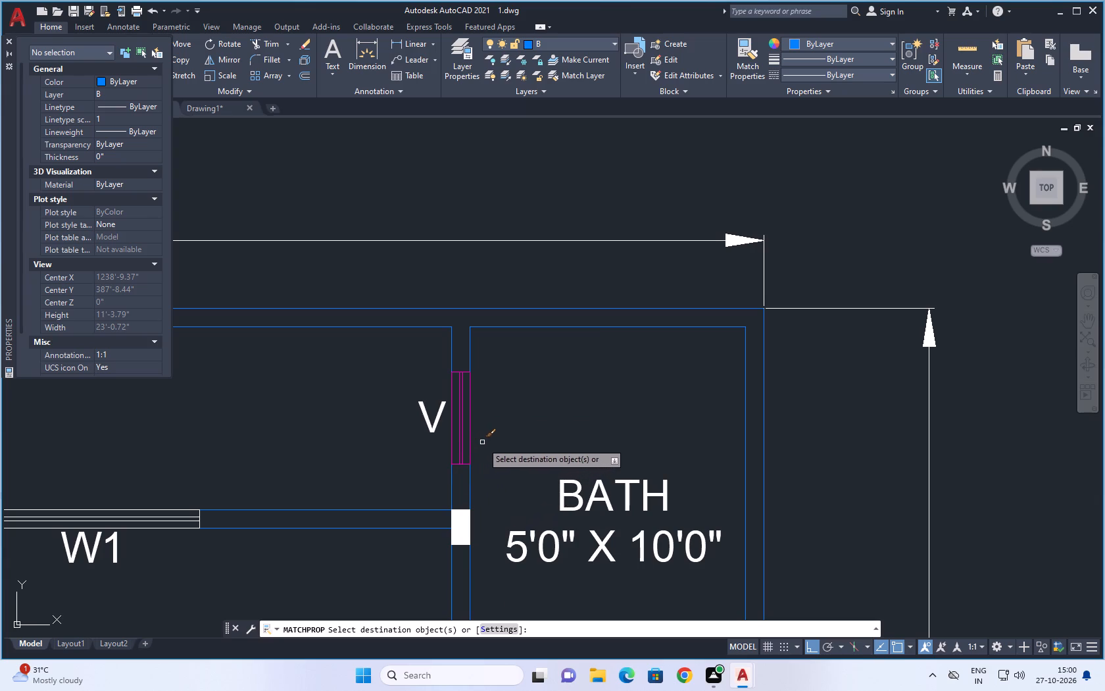
Match the layer P properties onto the W1 window between the bed room beside the upper bath and the 4'-0" open lane, including its end lines.
{"action": "scroll", "coordinate": [492, 436], "scroll_direction": "down", "scroll_amount": 3}
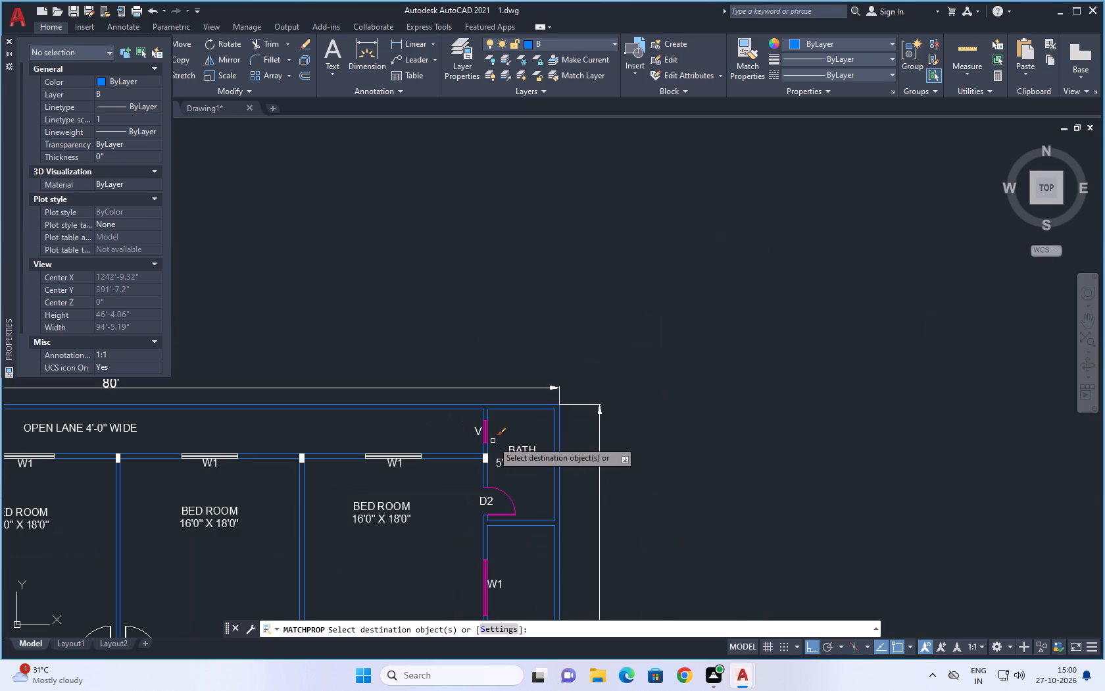
{"action": "scroll", "coordinate": [493, 445], "scroll_direction": "down", "scroll_amount": 3}
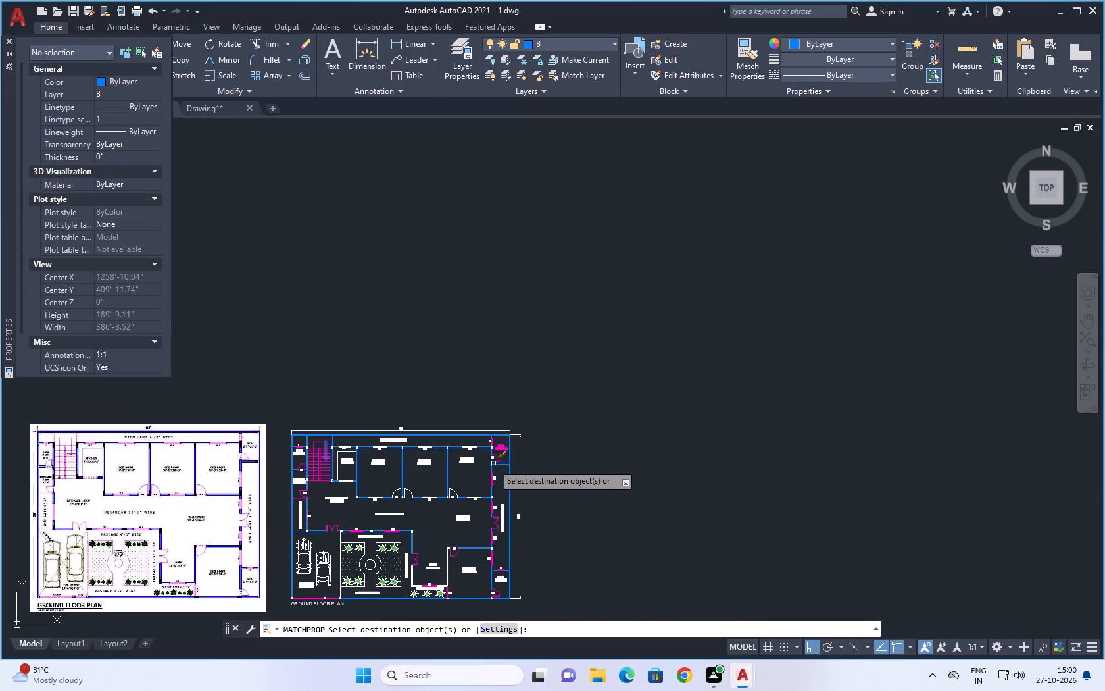
{"action": "scroll", "coordinate": [497, 494], "scroll_direction": "up", "scroll_amount": 2}
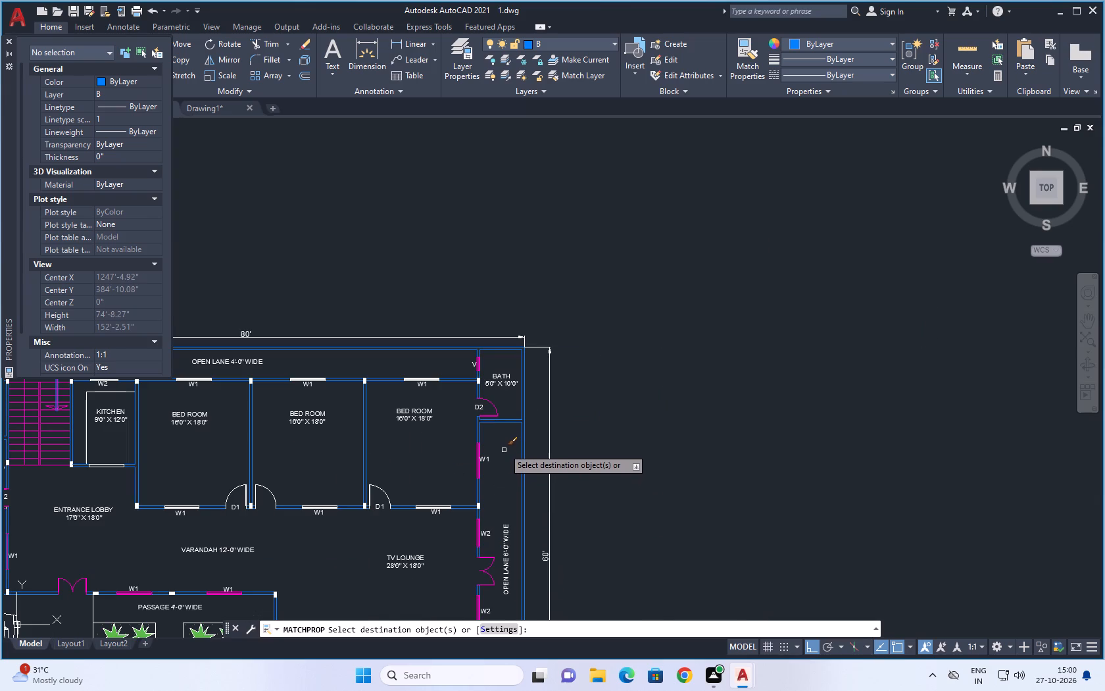
{"action": "scroll", "coordinate": [504, 431], "scroll_direction": "down", "scroll_amount": 3}
{"action": "scroll", "coordinate": [495, 503], "scroll_direction": "up", "scroll_amount": 2}
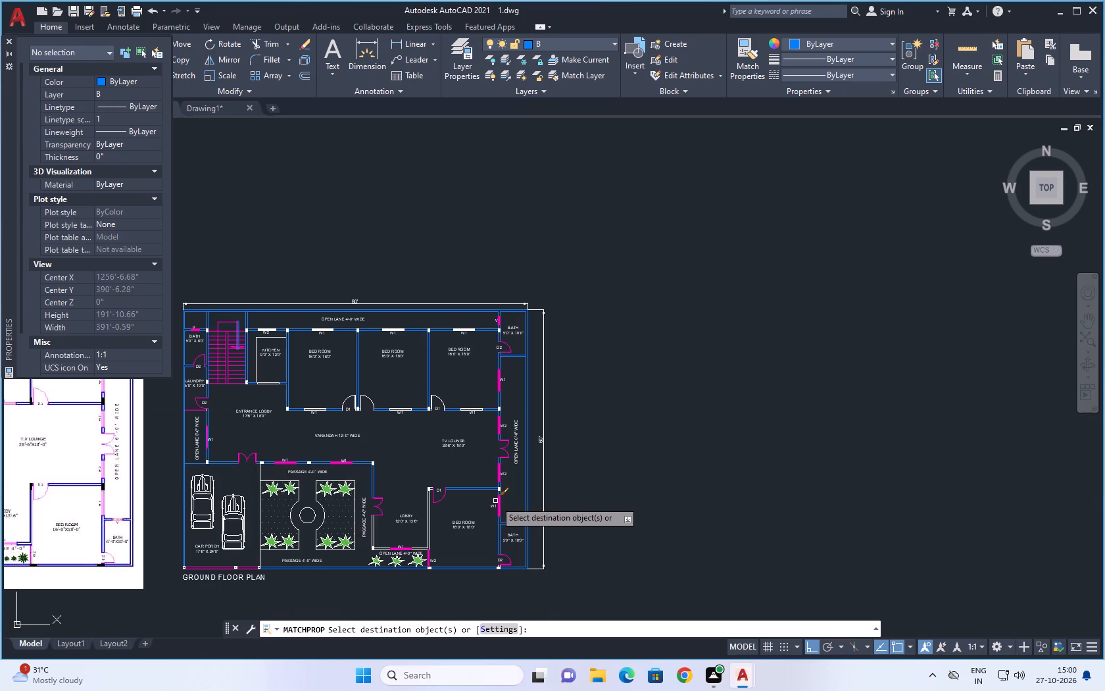
{"action": "scroll", "coordinate": [472, 323], "scroll_direction": "up", "scroll_amount": 3}
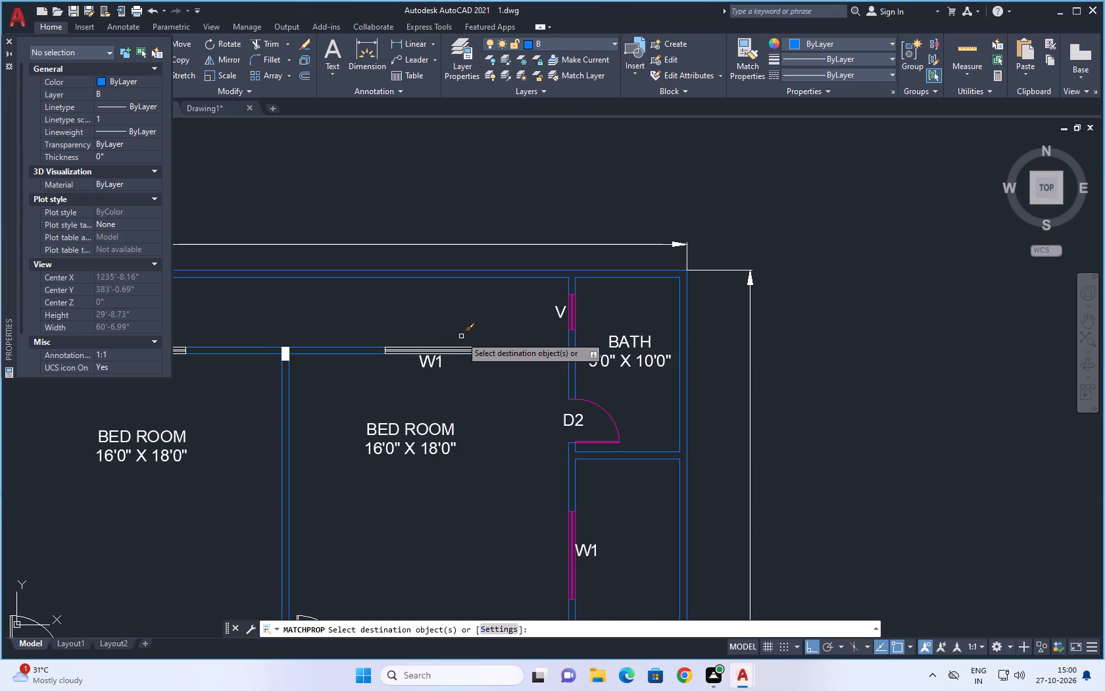
{"action": "left_click_drag", "start_coordinate": [461, 336], "coordinate": [453, 377]}
{"action": "scroll", "coordinate": [381, 351], "scroll_direction": "up", "scroll_amount": 3}
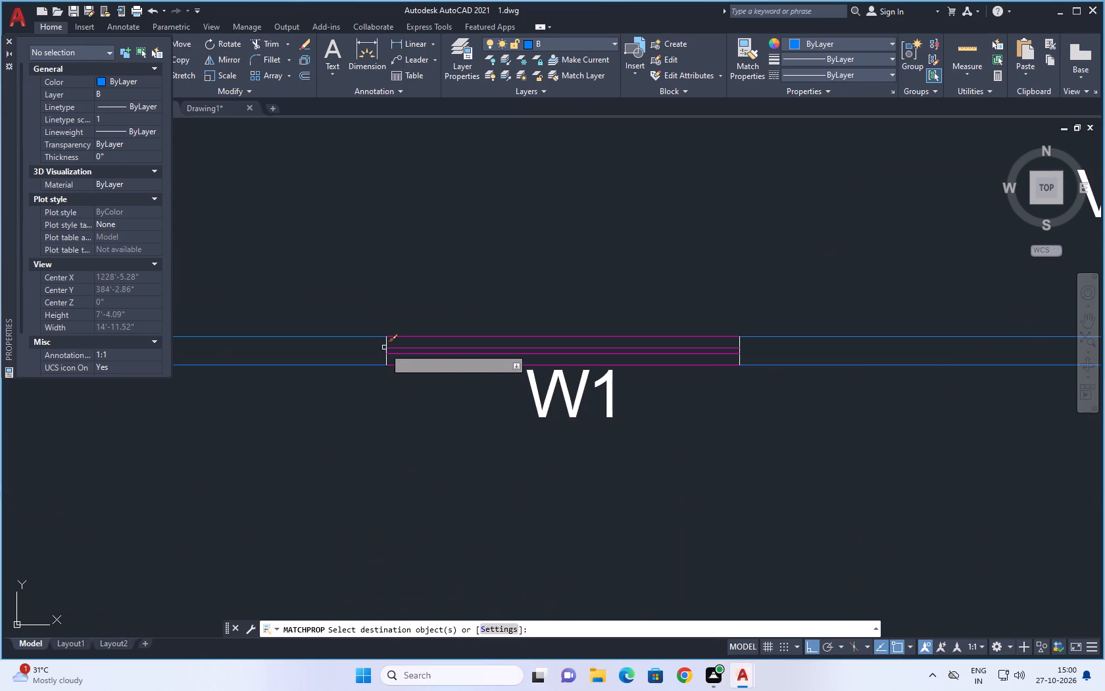
{"action": "left_click", "coordinate": [387, 340]}
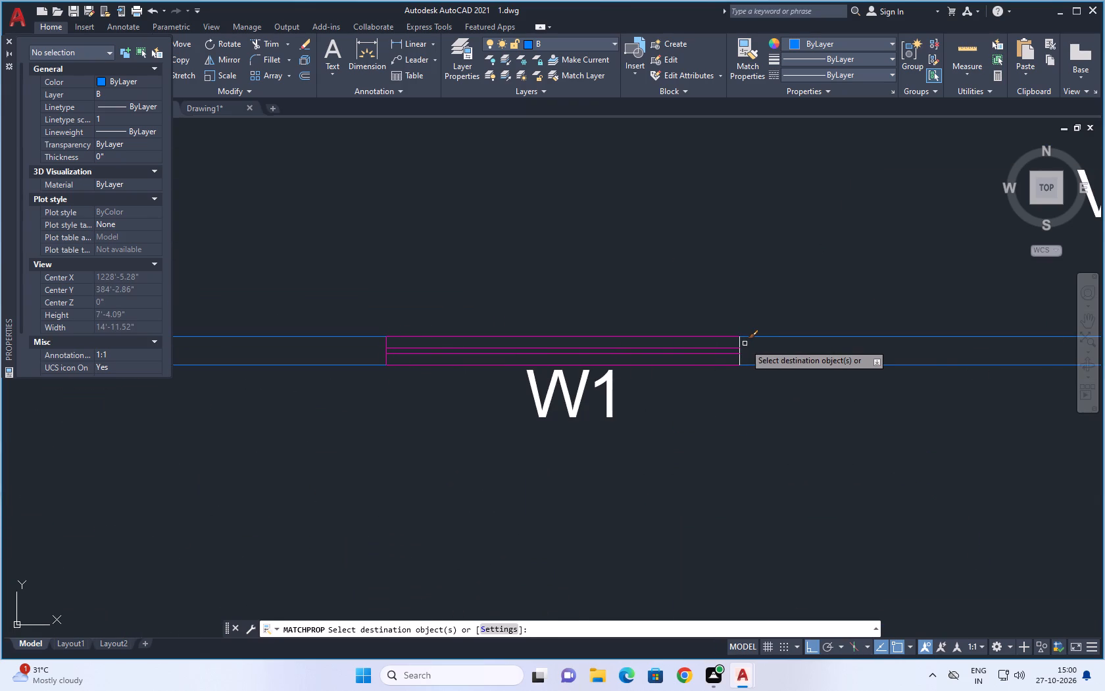
{"action": "left_click", "coordinate": [740, 344]}
Match the layer P properties onto the W1 window between the middle bed room and the 4'-0" open lane, including its end lines.
{"action": "scroll", "coordinate": [712, 369], "scroll_direction": "down", "scroll_amount": 4}
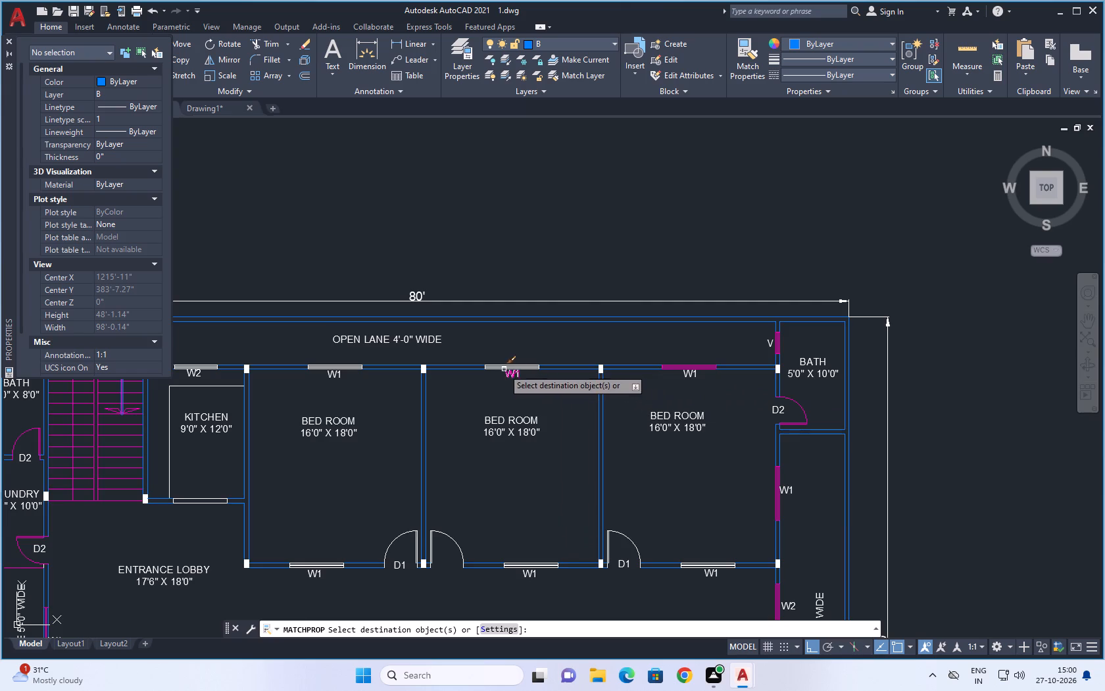
{"action": "scroll", "coordinate": [501, 367], "scroll_direction": "up", "scroll_amount": 4}
{"action": "left_click_drag", "start_coordinate": [490, 332], "coordinate": [437, 409]}
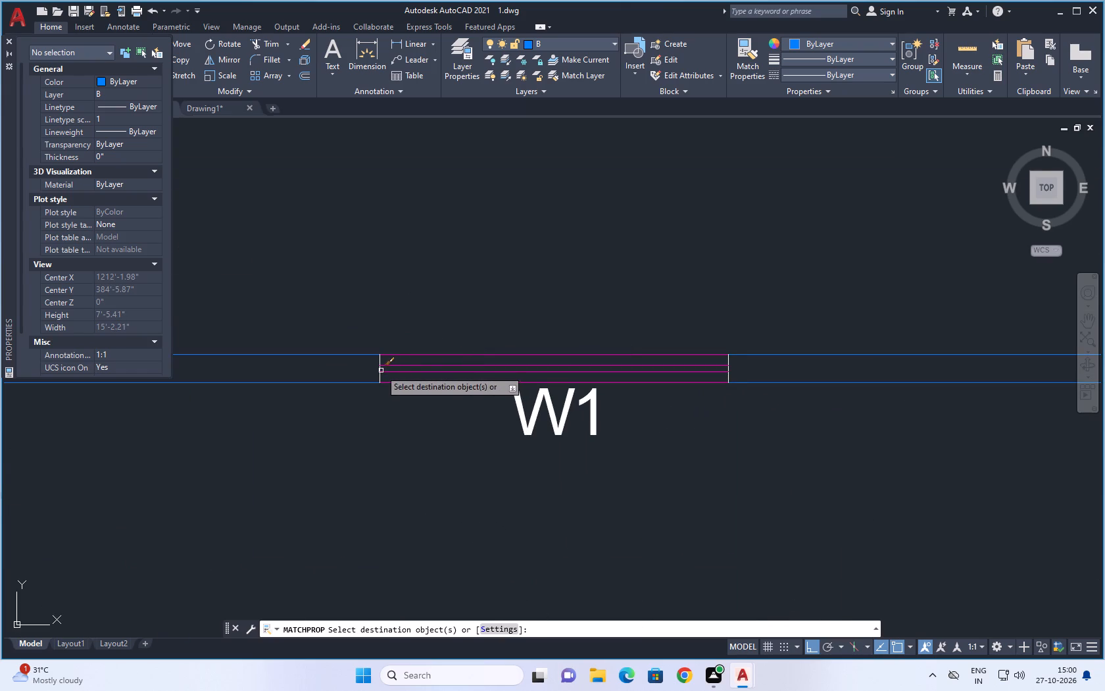
{"action": "left_click", "coordinate": [380, 367]}
{"action": "left_click", "coordinate": [729, 367]}
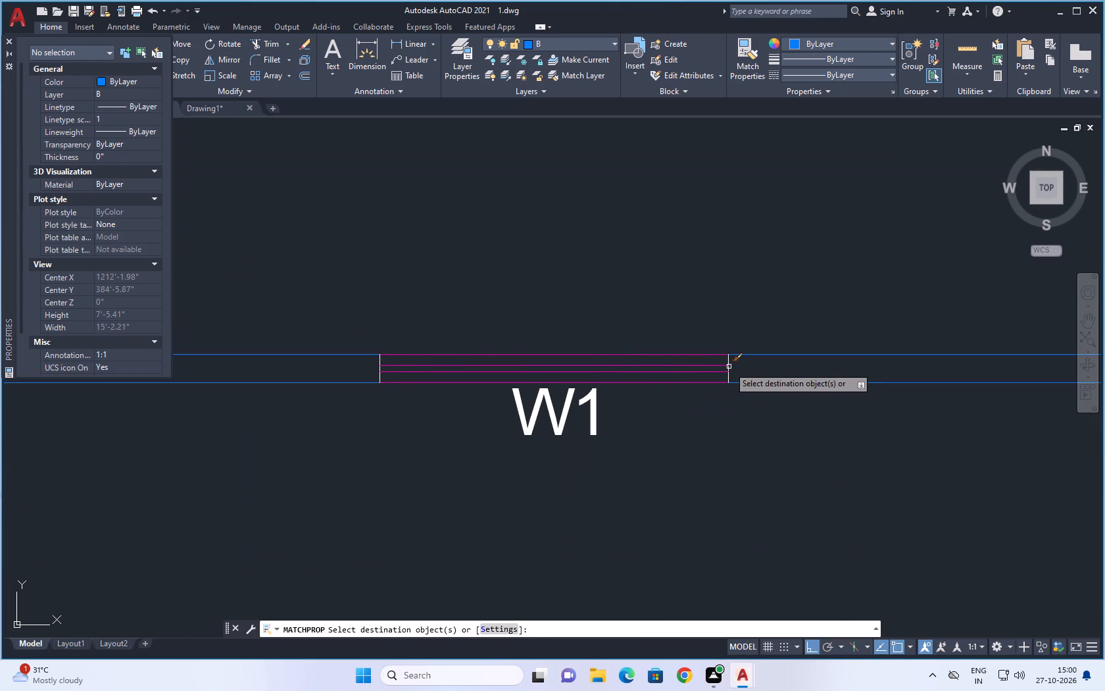
{"action": "left_click", "coordinate": [729, 361]}
{"action": "left_click", "coordinate": [379, 360]}
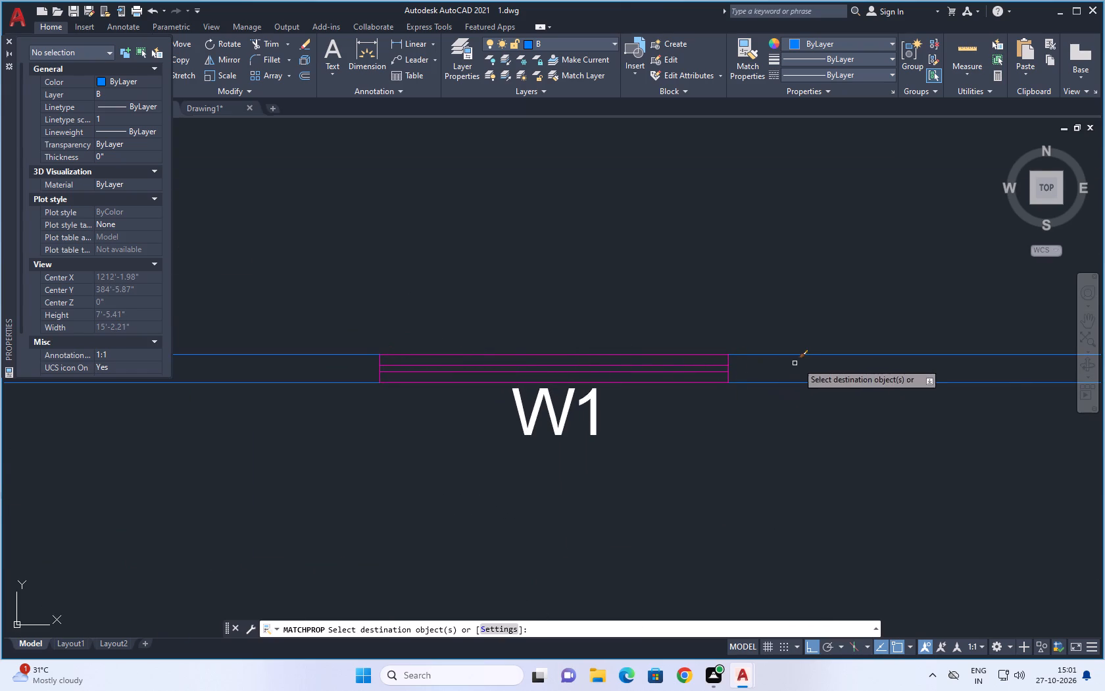
Match the layer P properties onto the W1 window between the bed room beside the kitchen and the 4'-0" open lane, including its end lines.
{"action": "scroll", "coordinate": [800, 362], "scroll_direction": "down", "scroll_amount": 4}
{"action": "scroll", "coordinate": [566, 366], "scroll_direction": "up", "scroll_amount": 4}
{"action": "left_click_drag", "start_coordinate": [581, 328], "coordinate": [566, 372]}
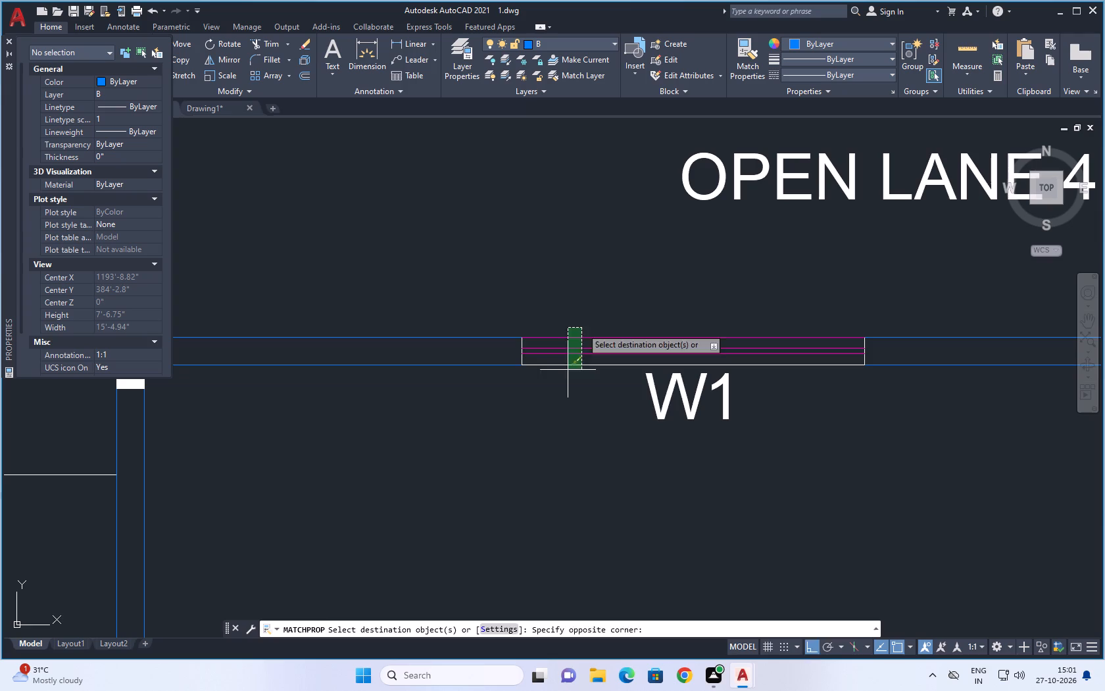
{"action": "left_click_drag", "start_coordinate": [566, 372], "coordinate": [546, 401]}
{"action": "left_click", "coordinate": [520, 356]}
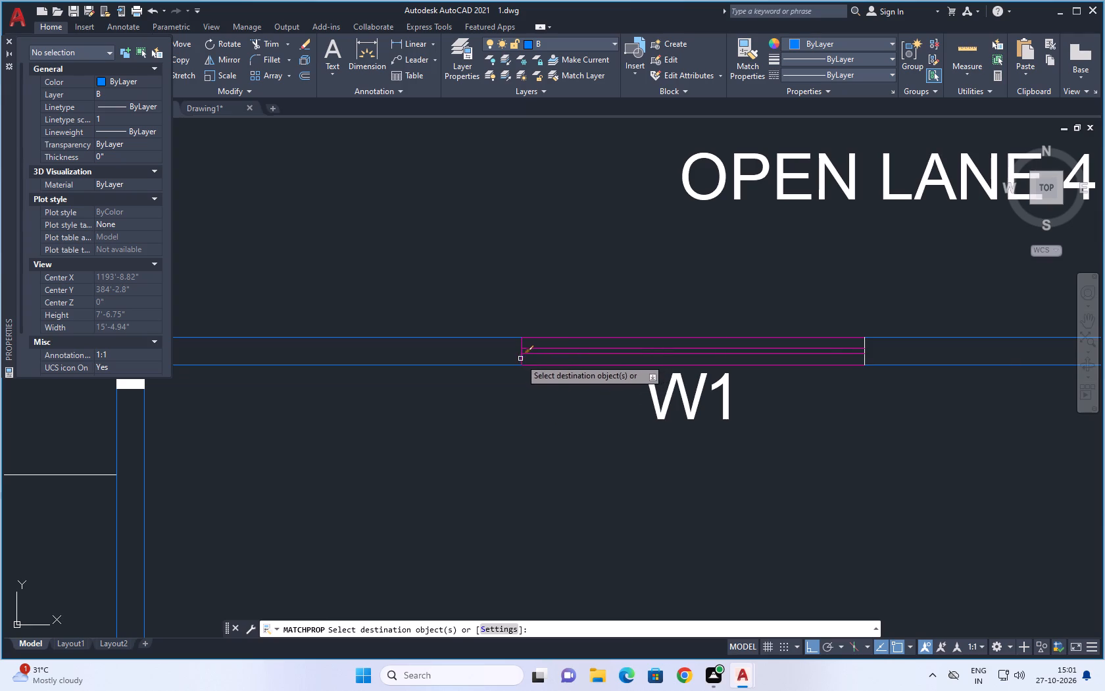
{"action": "left_click", "coordinate": [520, 359]}
{"action": "left_click", "coordinate": [864, 359]}
Match the layer P properties onto the W2 window between the kitchen and the 4'-0" open lane, including its end lines.
{"action": "scroll", "coordinate": [806, 426], "scroll_direction": "down", "scroll_amount": 4}
{"action": "scroll", "coordinate": [659, 397], "scroll_direction": "up", "scroll_amount": 3}
{"action": "left_click_drag", "start_coordinate": [694, 428], "coordinate": [664, 494]}
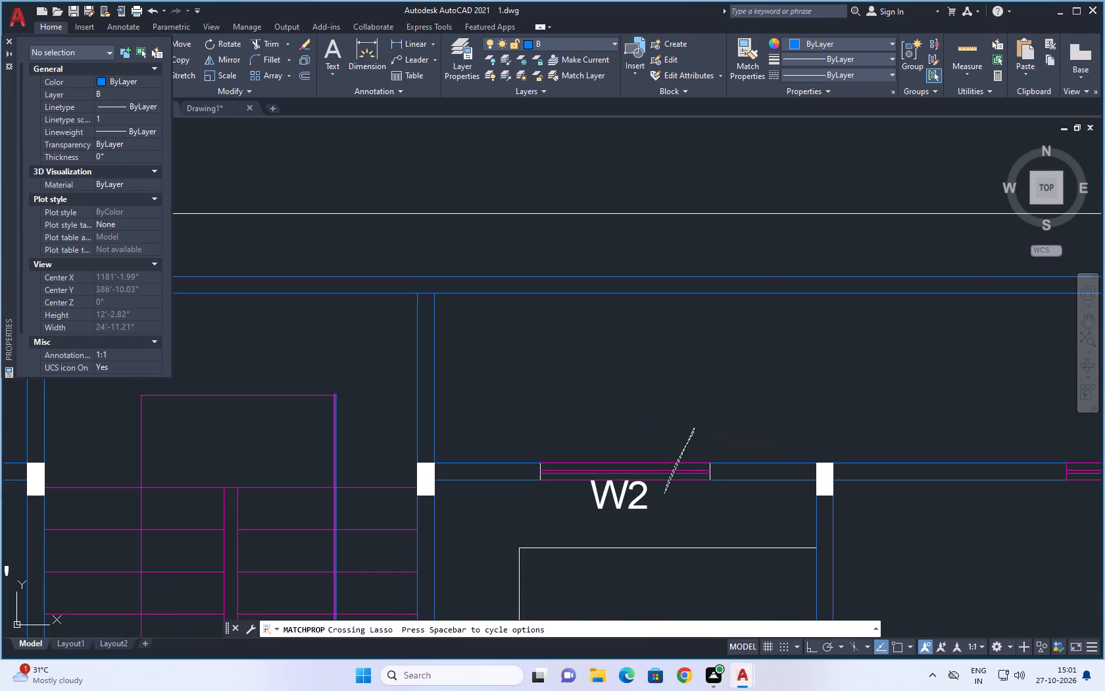
{"action": "left_click", "coordinate": [541, 465]}
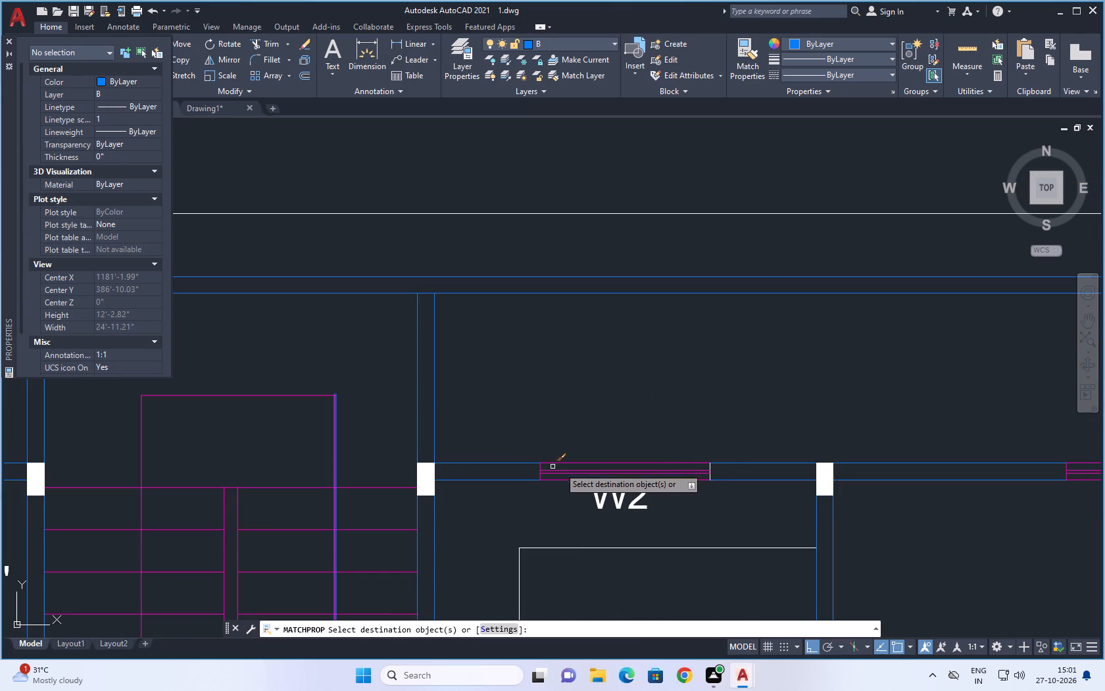
{"action": "left_click", "coordinate": [710, 475]}
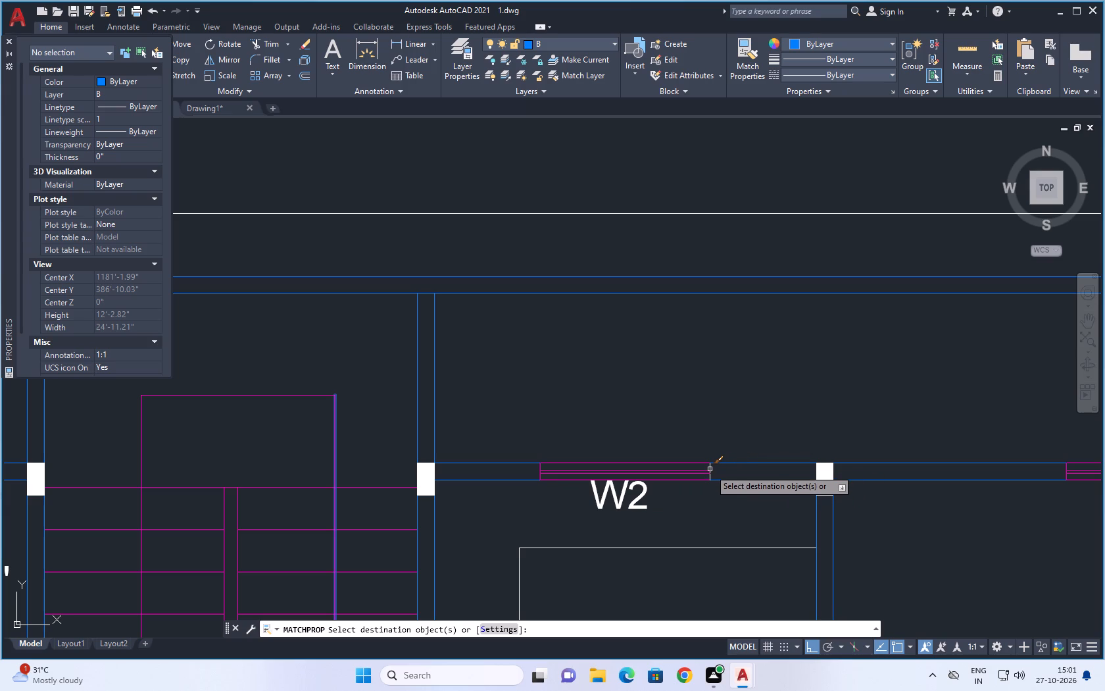
{"action": "left_click", "coordinate": [710, 468]}
Match the layer P properties onto the opening in the wall between the kitchen and the entrance lobby, including its end lines.
{"action": "scroll", "coordinate": [690, 411], "scroll_direction": "down", "scroll_amount": 3}
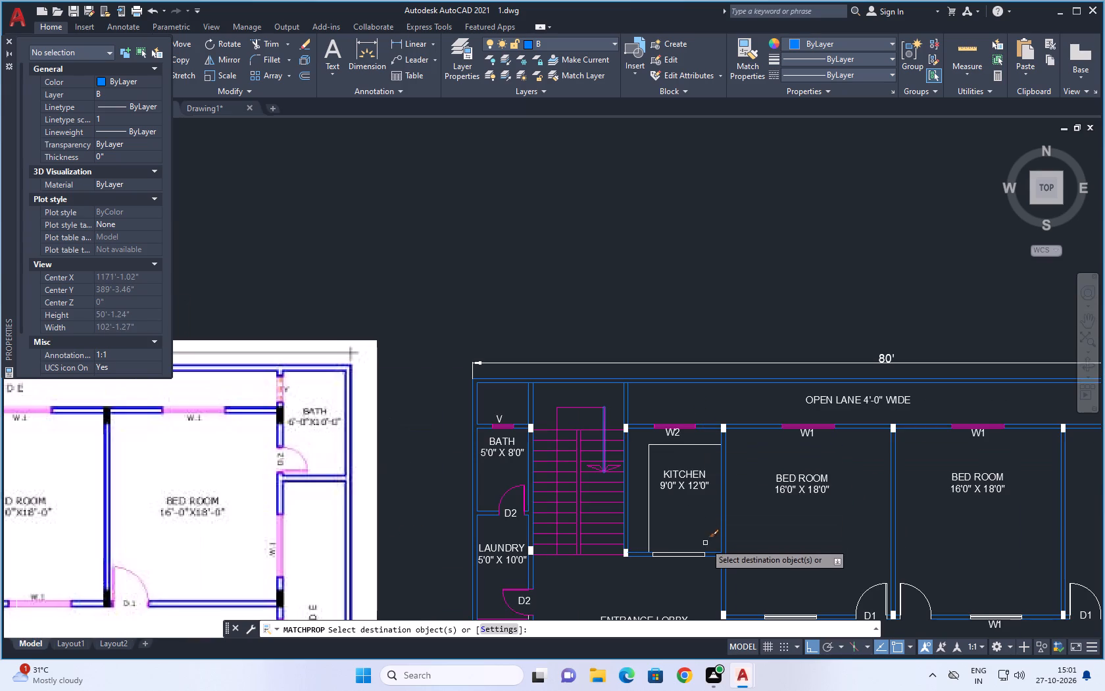
{"action": "scroll", "coordinate": [674, 567], "scroll_direction": "up", "scroll_amount": 3}
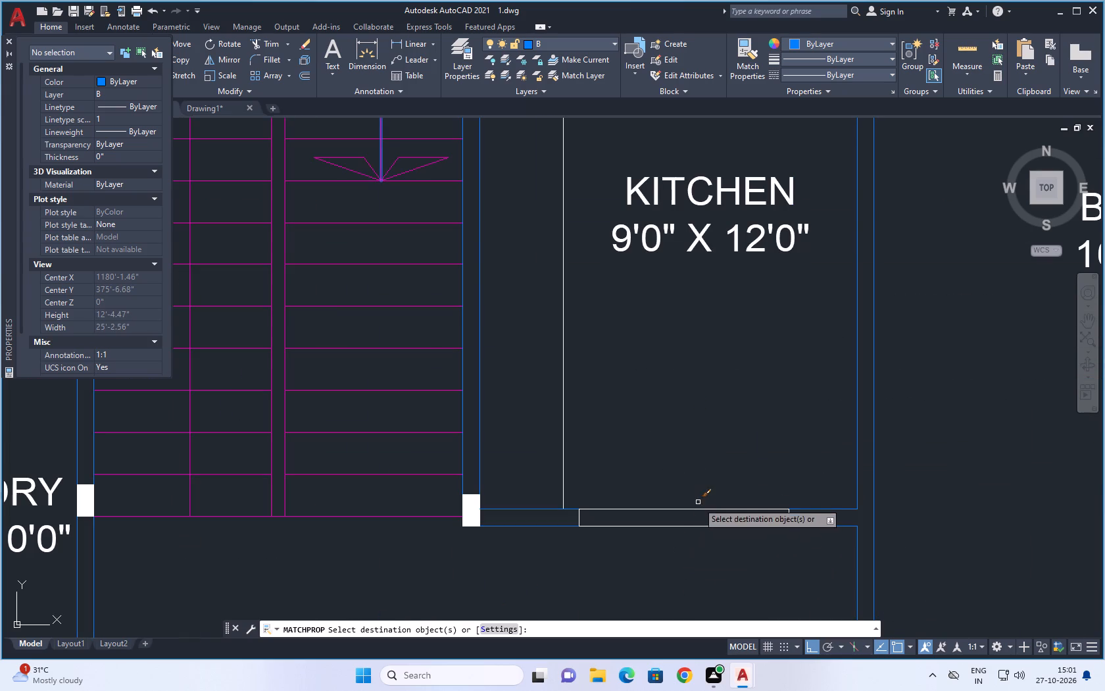
{"action": "left_click_drag", "start_coordinate": [703, 493], "coordinate": [677, 560]}
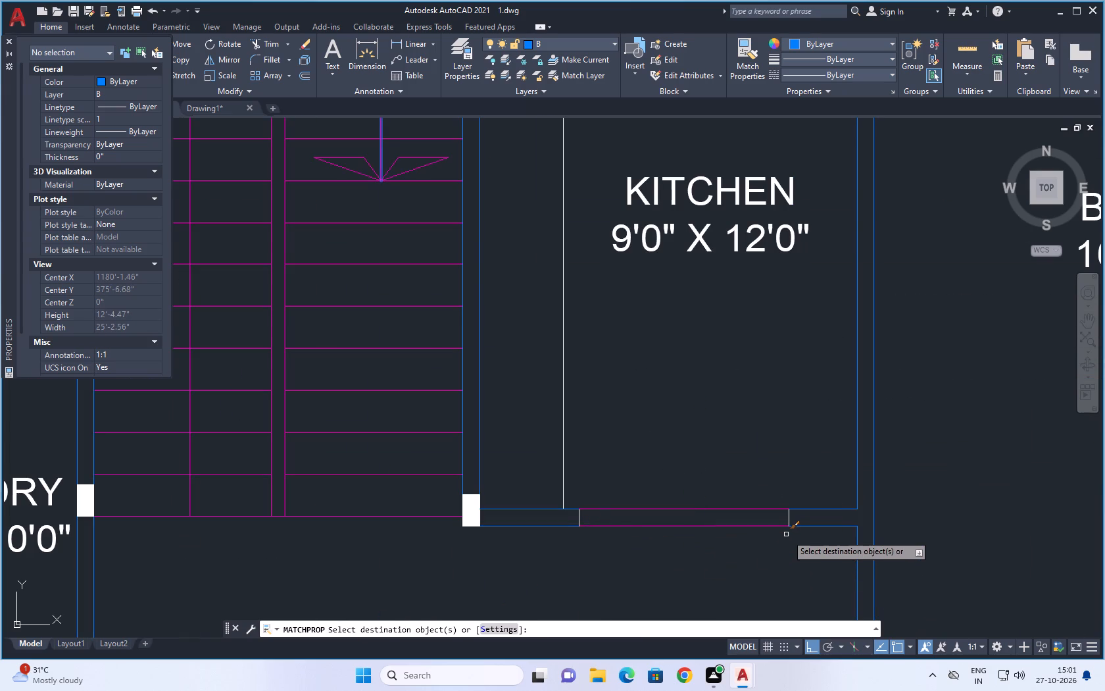
{"action": "left_click", "coordinate": [788, 525]}
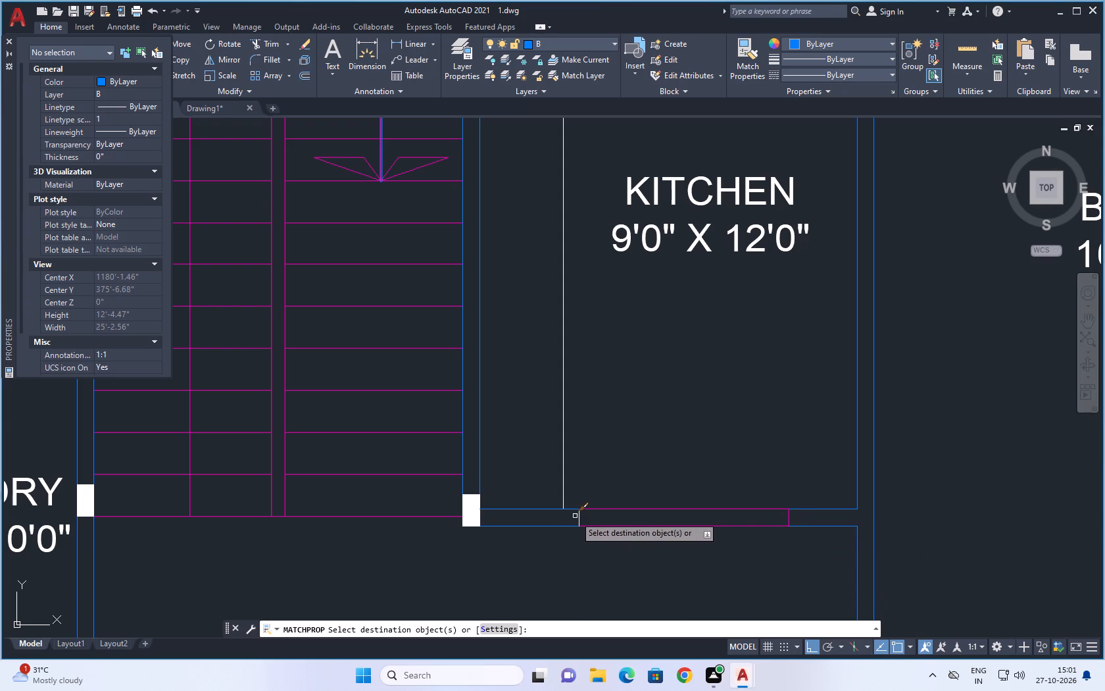
{"action": "left_click", "coordinate": [581, 516]}
Match the layer P properties onto the W1 window between the bed room beside the kitchen and the varandah, including its end lines.
{"action": "scroll", "coordinate": [580, 469], "scroll_direction": "down", "scroll_amount": 5}
{"action": "scroll", "coordinate": [727, 553], "scroll_direction": "up", "scroll_amount": 4}
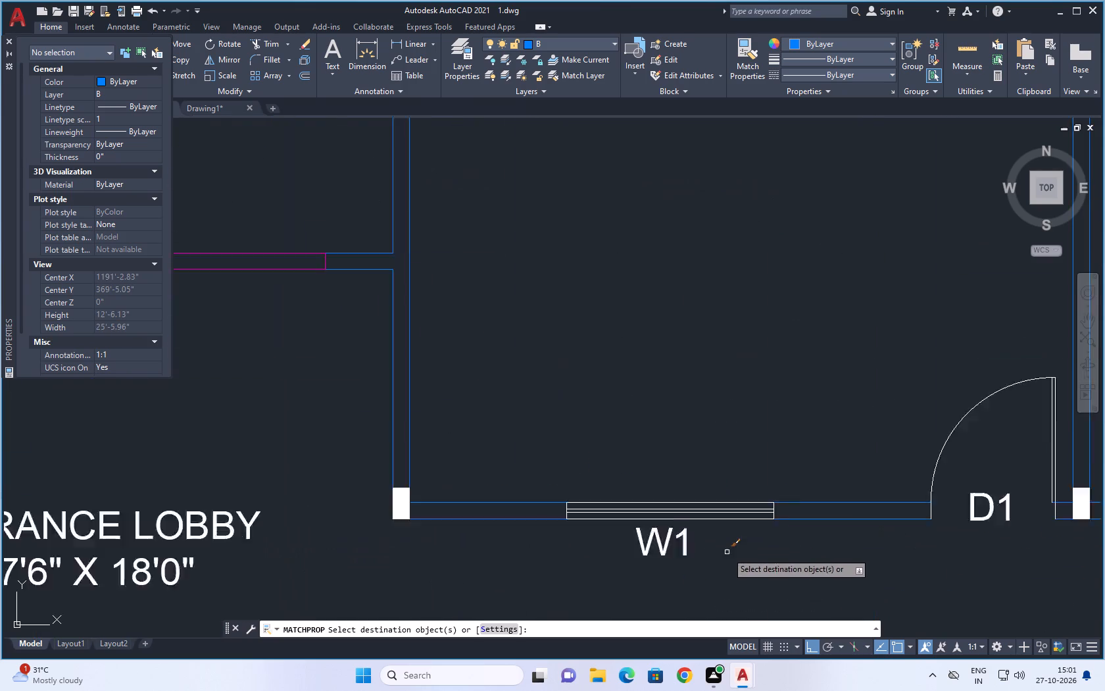
{"action": "left_click_drag", "start_coordinate": [777, 440], "coordinate": [719, 559]}
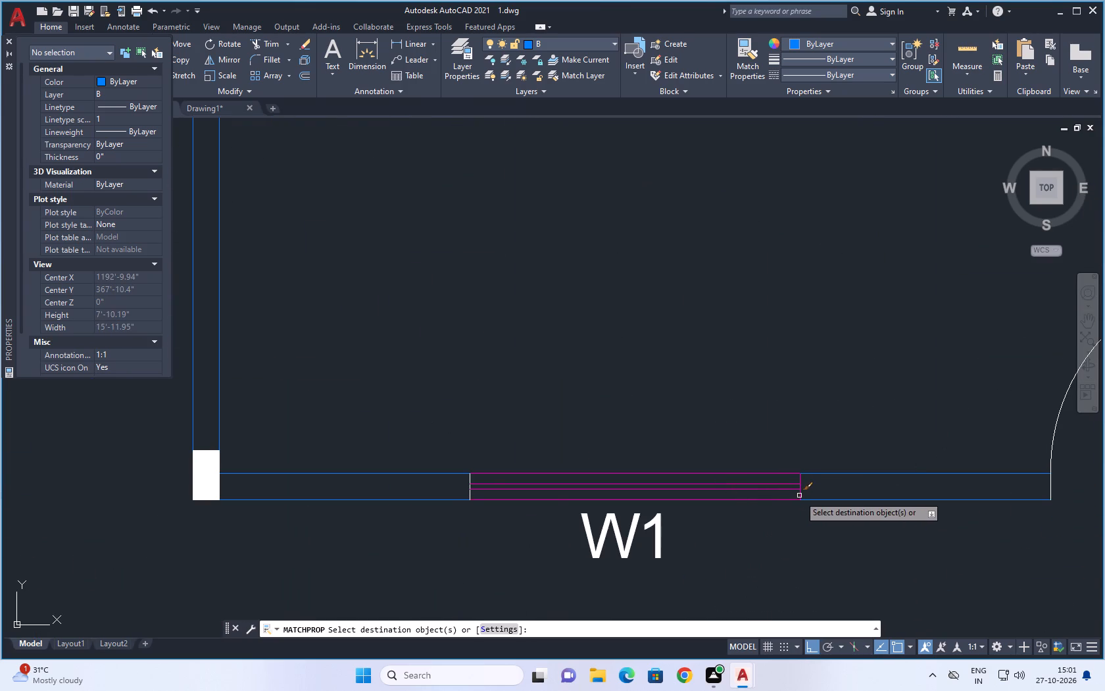
{"action": "left_click", "coordinate": [799, 496]}
{"action": "left_click", "coordinate": [470, 493]}
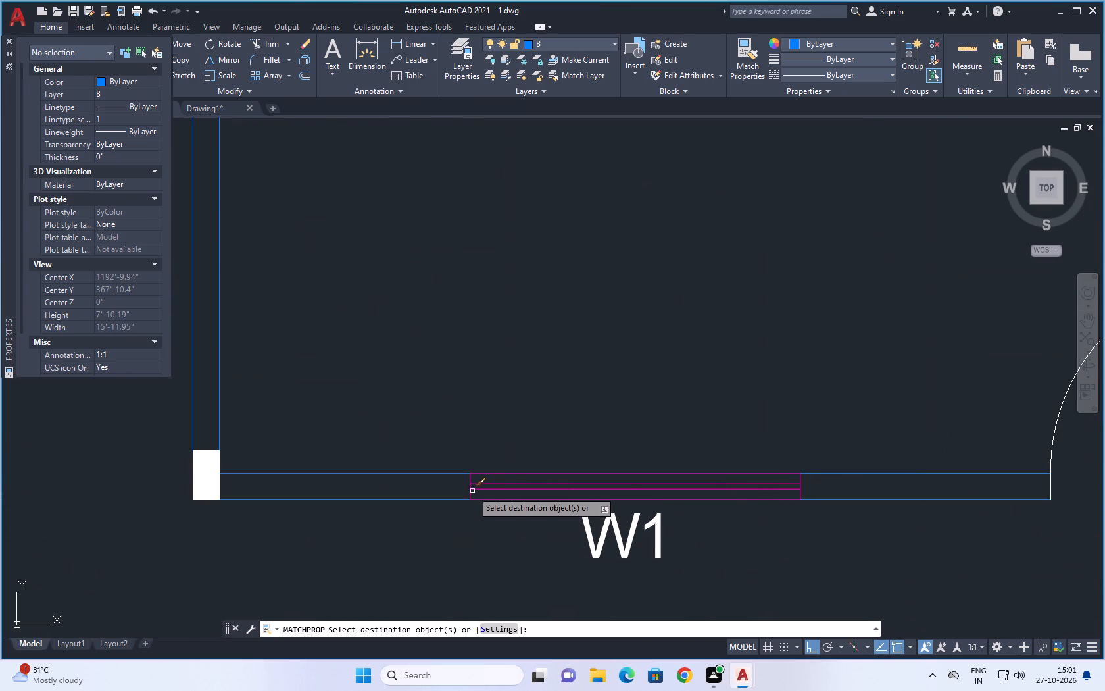
Match the layer P properties onto the W1 window between the middle bed room and the varandah, including its end lines.
{"action": "scroll", "coordinate": [472, 491], "scroll_direction": "down", "scroll_amount": 4}
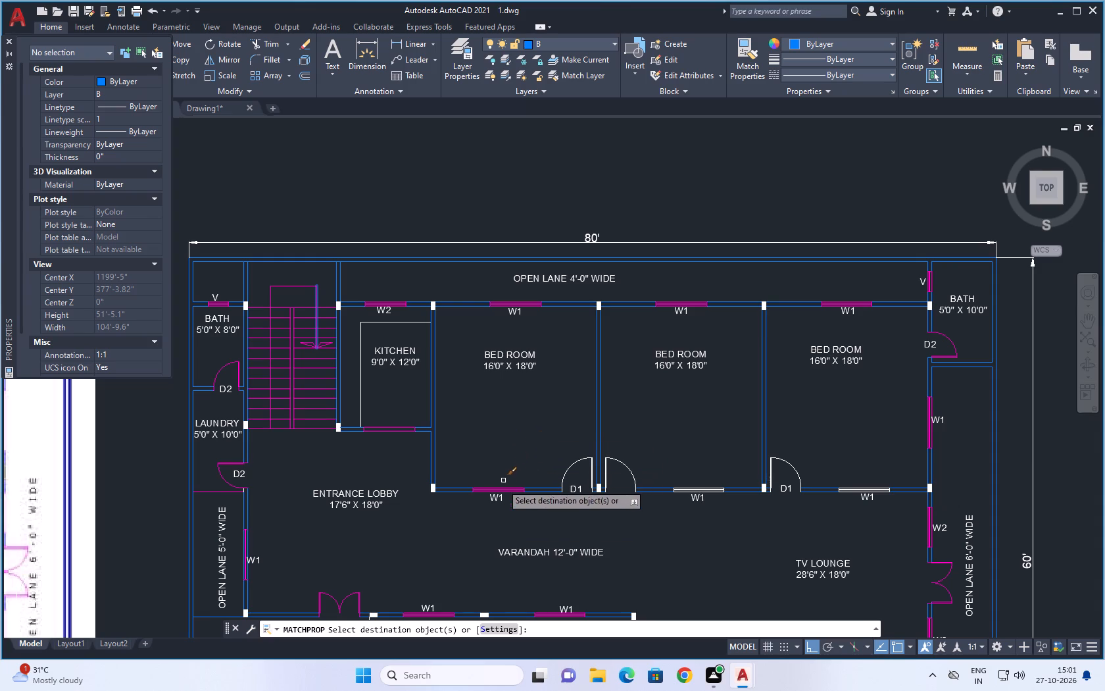
{"action": "scroll", "coordinate": [719, 494], "scroll_direction": "up", "scroll_amount": 3}
{"action": "left_click_drag", "start_coordinate": [696, 426], "coordinate": [689, 486]}
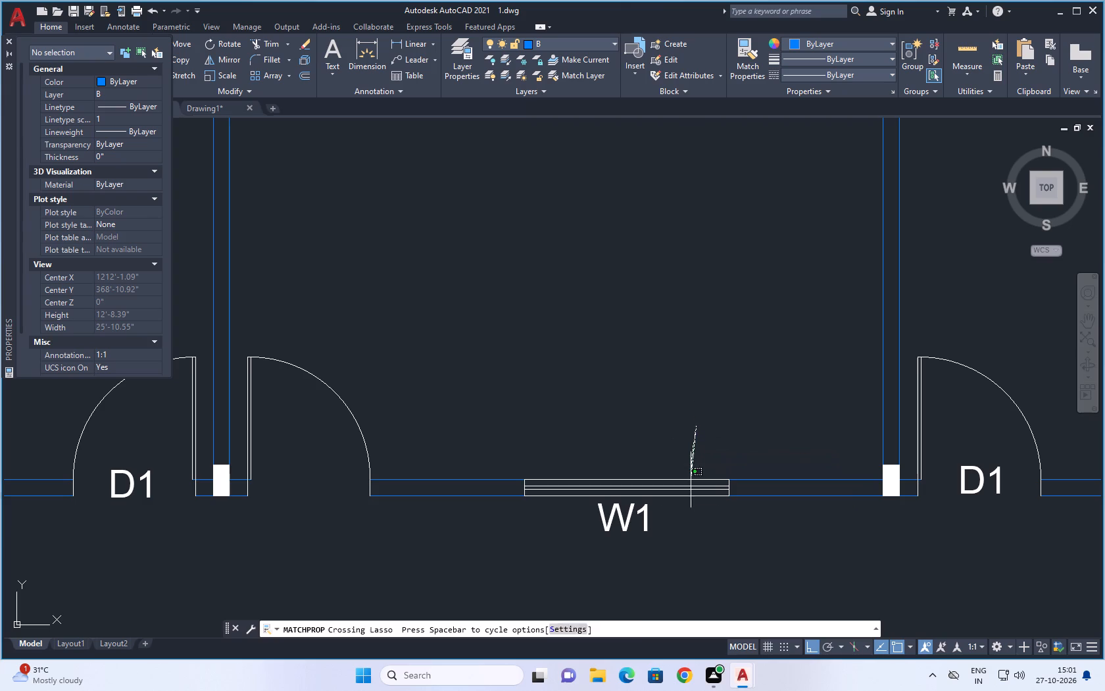
{"action": "left_click_drag", "start_coordinate": [689, 486], "coordinate": [689, 527]}
{"action": "left_click", "coordinate": [729, 494]}
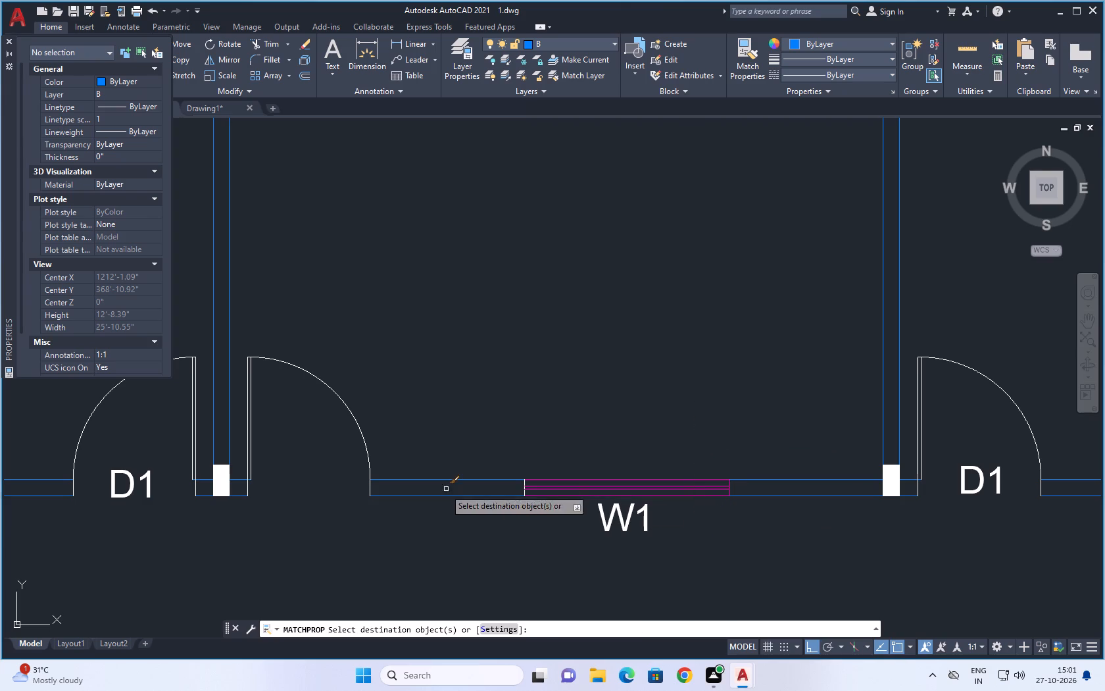
{"action": "left_click", "coordinate": [526, 495]}
Match the layer P properties onto the W1 window between the third bed room of the row and the TV lounge, including its end lines.
{"action": "scroll", "coordinate": [504, 513], "scroll_direction": "down", "scroll_amount": 4}
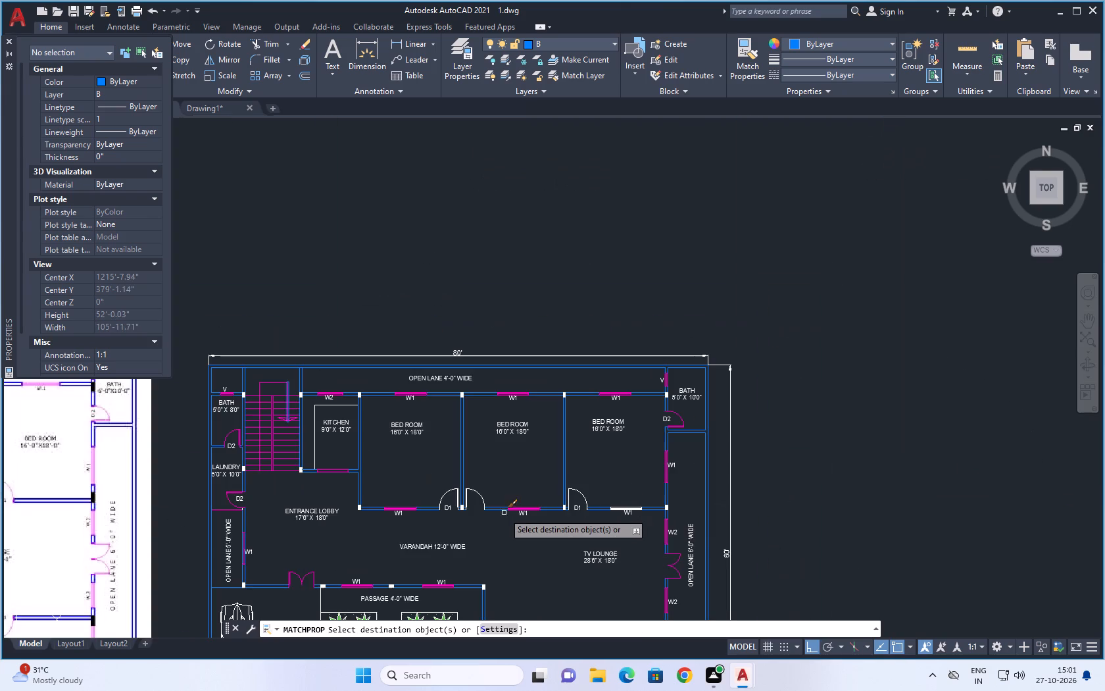
{"action": "scroll", "coordinate": [664, 518], "scroll_direction": "up", "scroll_amount": 4}
{"action": "left_click_drag", "start_coordinate": [485, 440], "coordinate": [487, 506]}
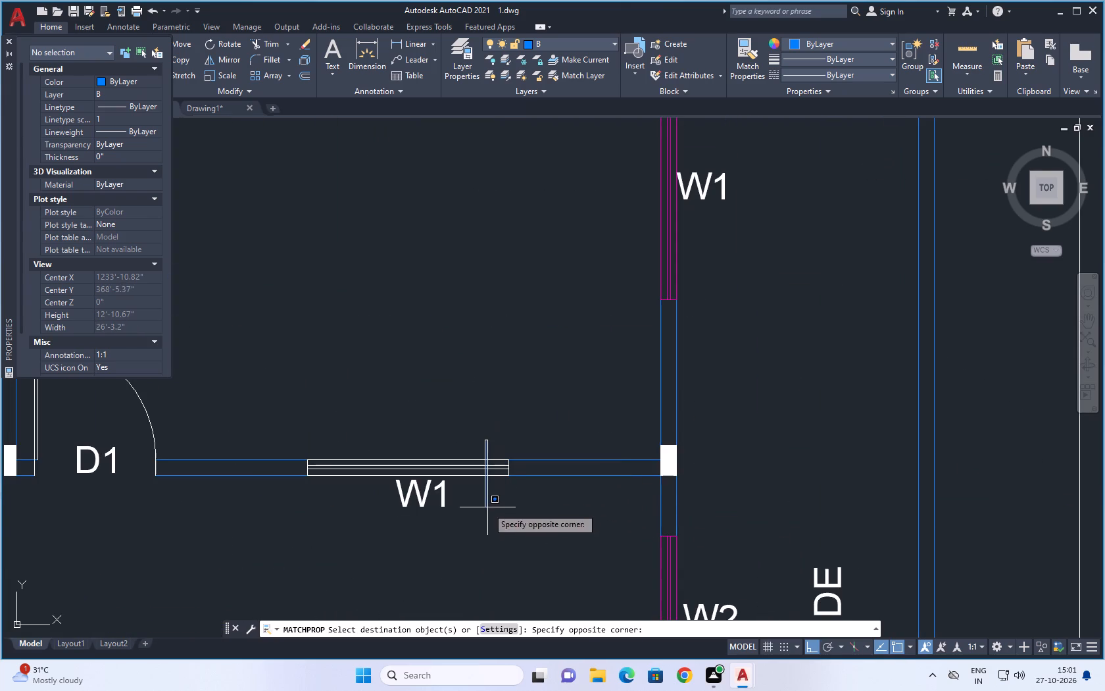
{"action": "left_click", "coordinate": [492, 494]}
{"action": "left_click_drag", "start_coordinate": [504, 451], "coordinate": [489, 492]}
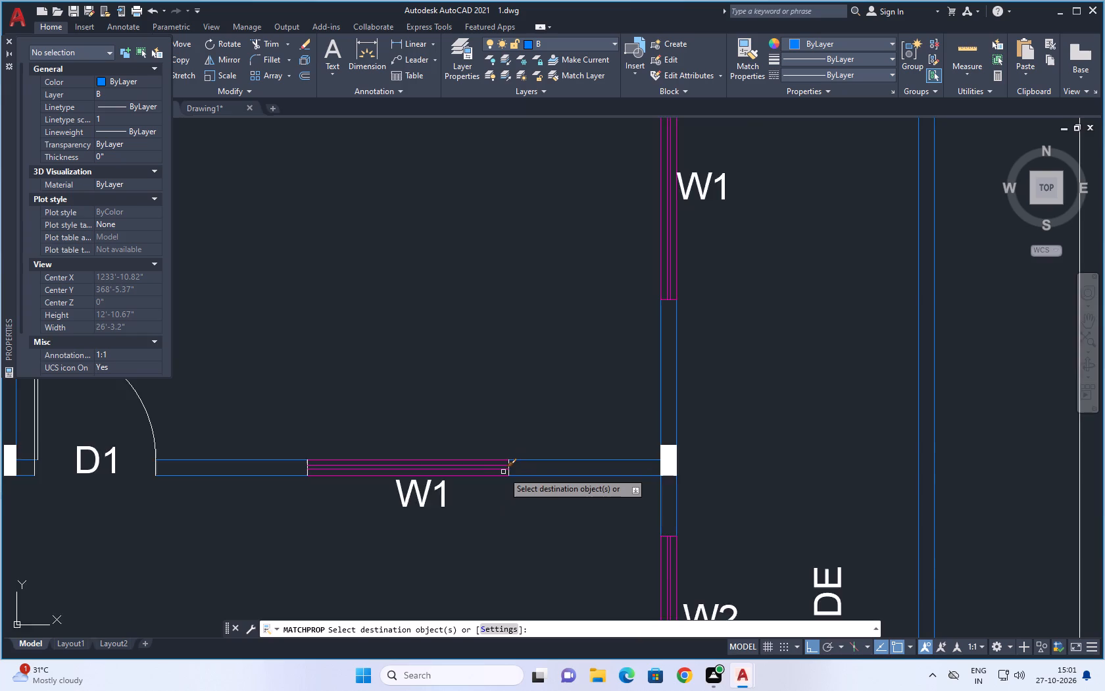
{"action": "scroll", "coordinate": [504, 471], "scroll_direction": "up", "scroll_amount": 5}
{"action": "left_click", "coordinate": [520, 465]}
{"action": "left_click", "coordinate": [519, 482]}
{"action": "scroll", "coordinate": [594, 471], "scroll_direction": "down", "scroll_amount": 2}
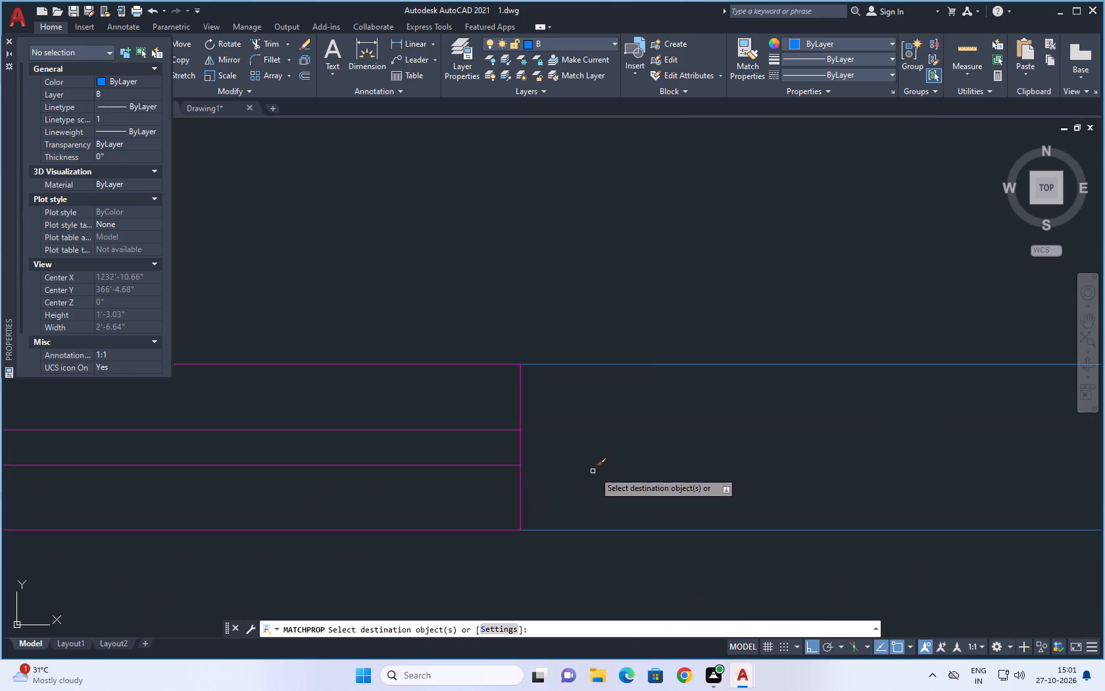
{"action": "scroll", "coordinate": [594, 471], "scroll_direction": "down", "scroll_amount": 3}
{"action": "scroll", "coordinate": [274, 459], "scroll_direction": "up", "scroll_amount": 5}
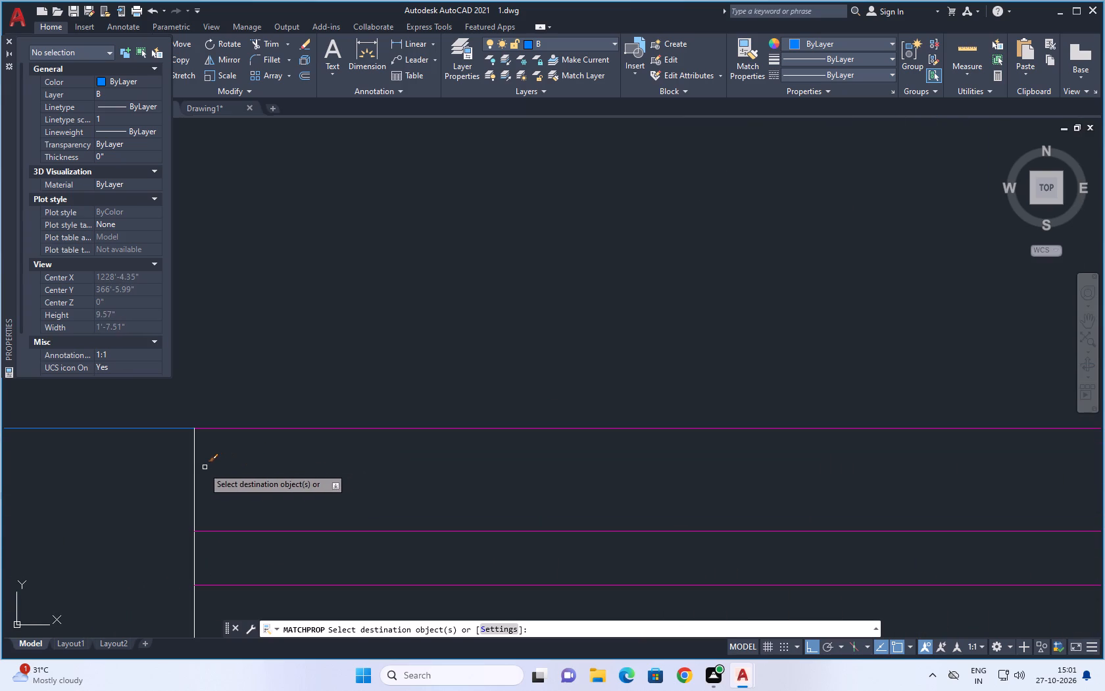
{"action": "left_click", "coordinate": [194, 469]}
Match the layer P properties onto the D1 door of the bed room beside the kitchen, including its leaf, swing arc and jamb lines.
{"action": "scroll", "coordinate": [473, 417], "scroll_direction": "down", "scroll_amount": 4}
{"action": "scroll", "coordinate": [562, 426], "scroll_direction": "down", "scroll_amount": 3}
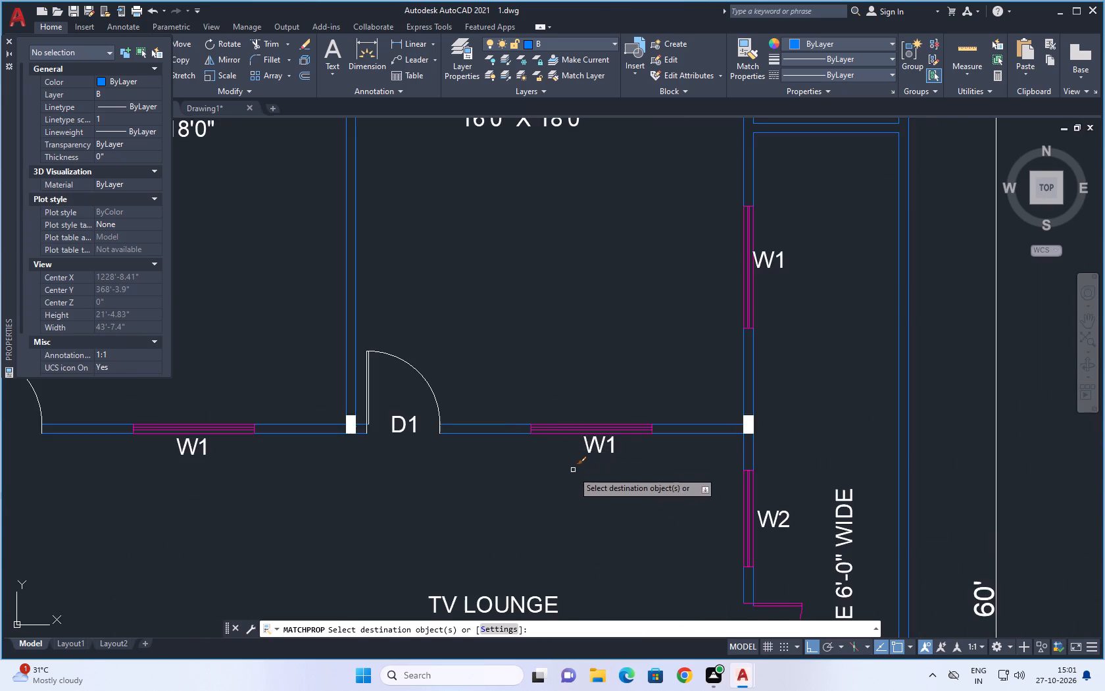
{"action": "scroll", "coordinate": [600, 466], "scroll_direction": "down", "scroll_amount": 4}
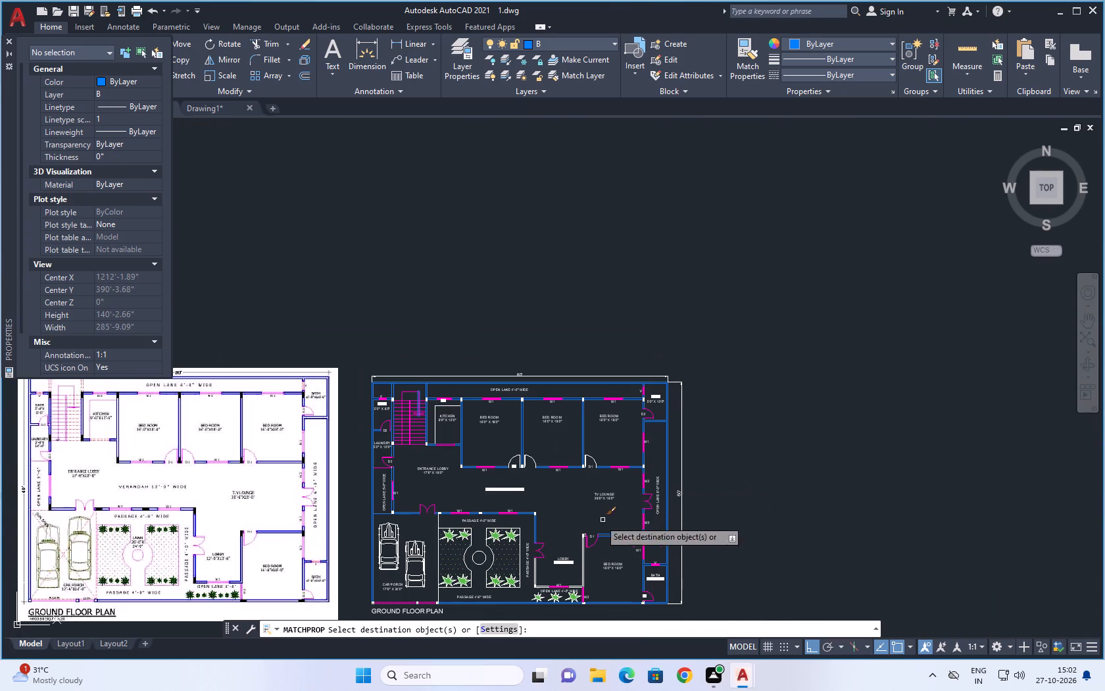
{"action": "scroll", "coordinate": [451, 446], "scroll_direction": "down", "scroll_amount": 1}
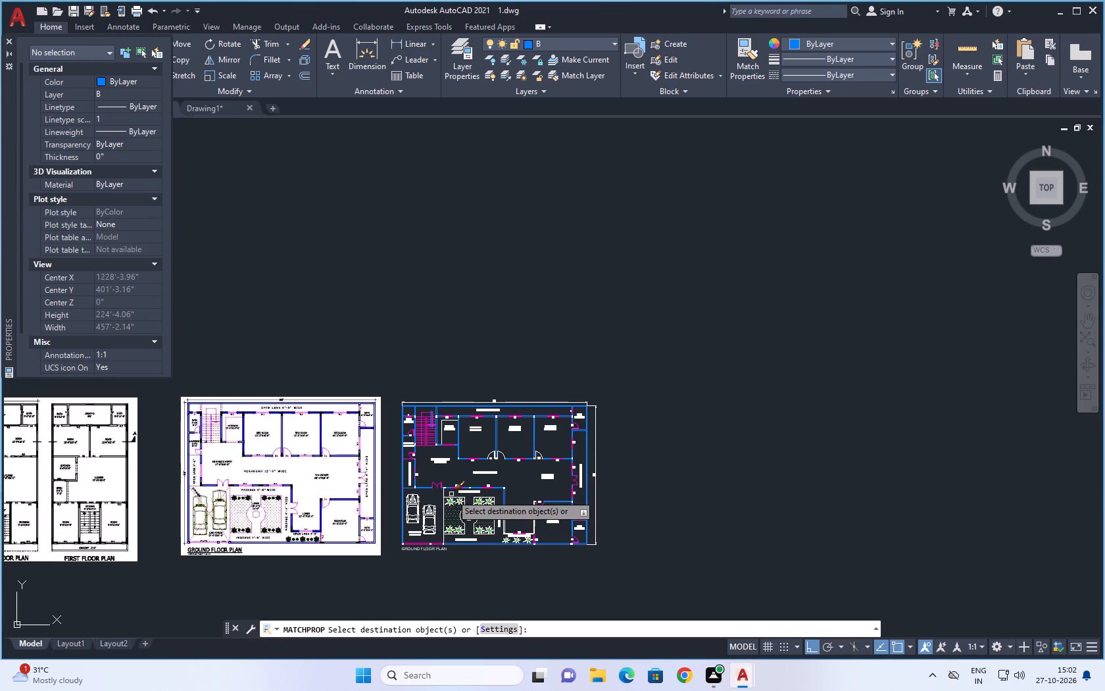
{"action": "scroll", "coordinate": [451, 494], "scroll_direction": "down", "scroll_amount": 2}
{"action": "scroll", "coordinate": [451, 499], "scroll_direction": "up", "scroll_amount": 3}
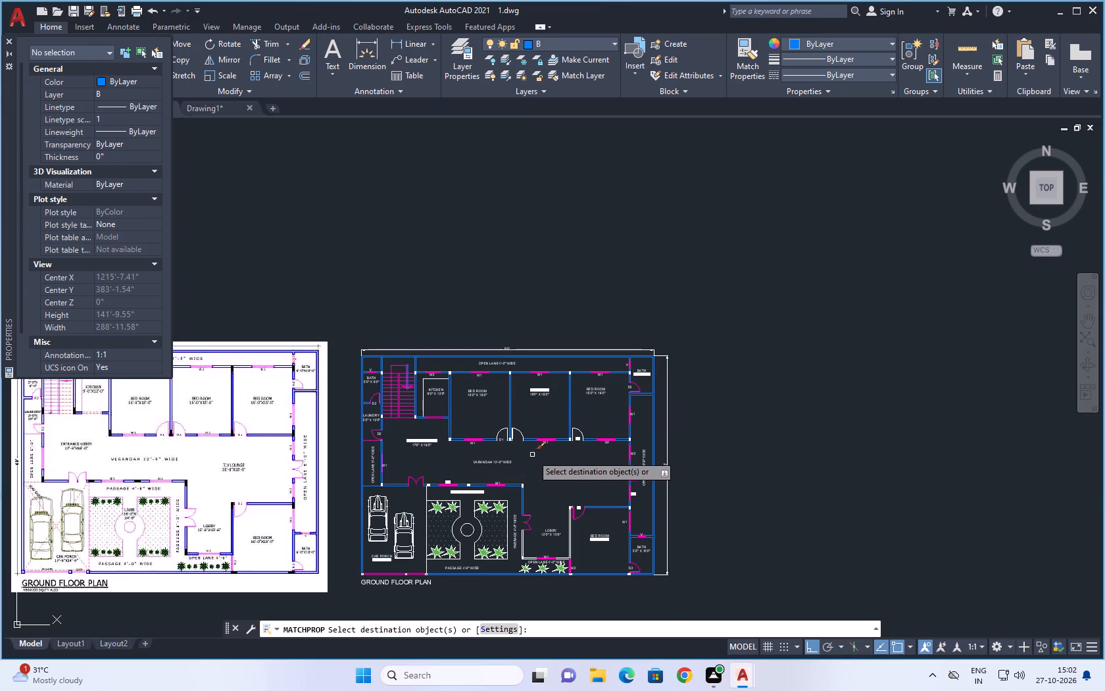
{"action": "scroll", "coordinate": [502, 432], "scroll_direction": "up", "scroll_amount": 4}
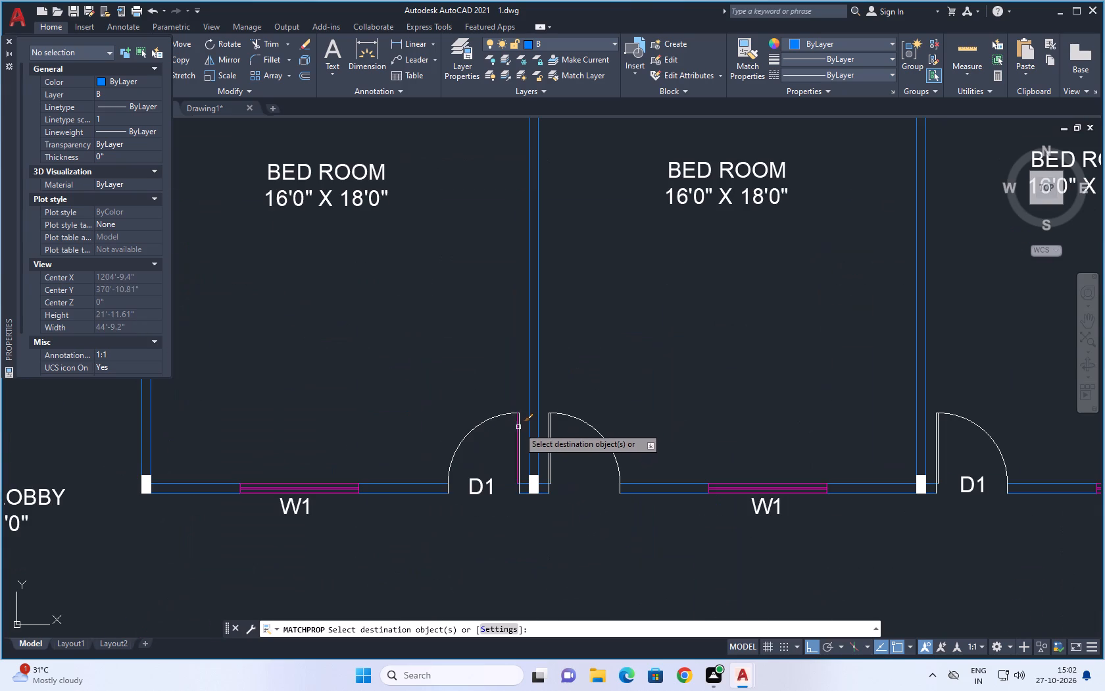
{"action": "left_click", "coordinate": [520, 426]}
{"action": "left_click", "coordinate": [515, 428]}
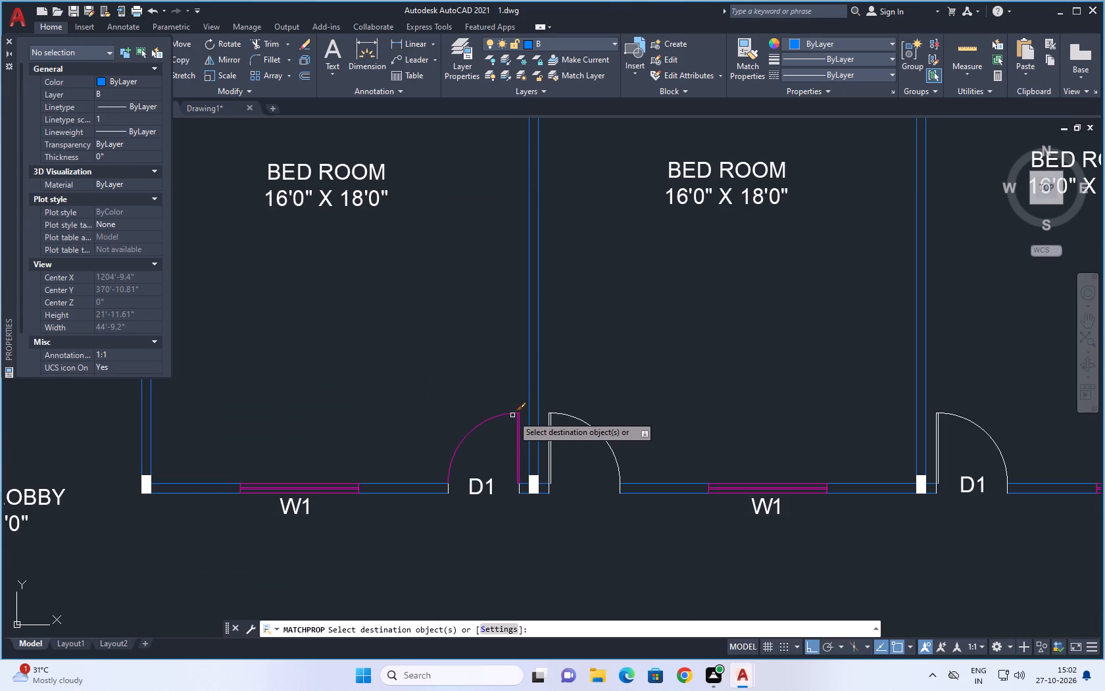
{"action": "left_click", "coordinate": [512, 415]}
{"action": "left_click", "coordinate": [448, 488]}
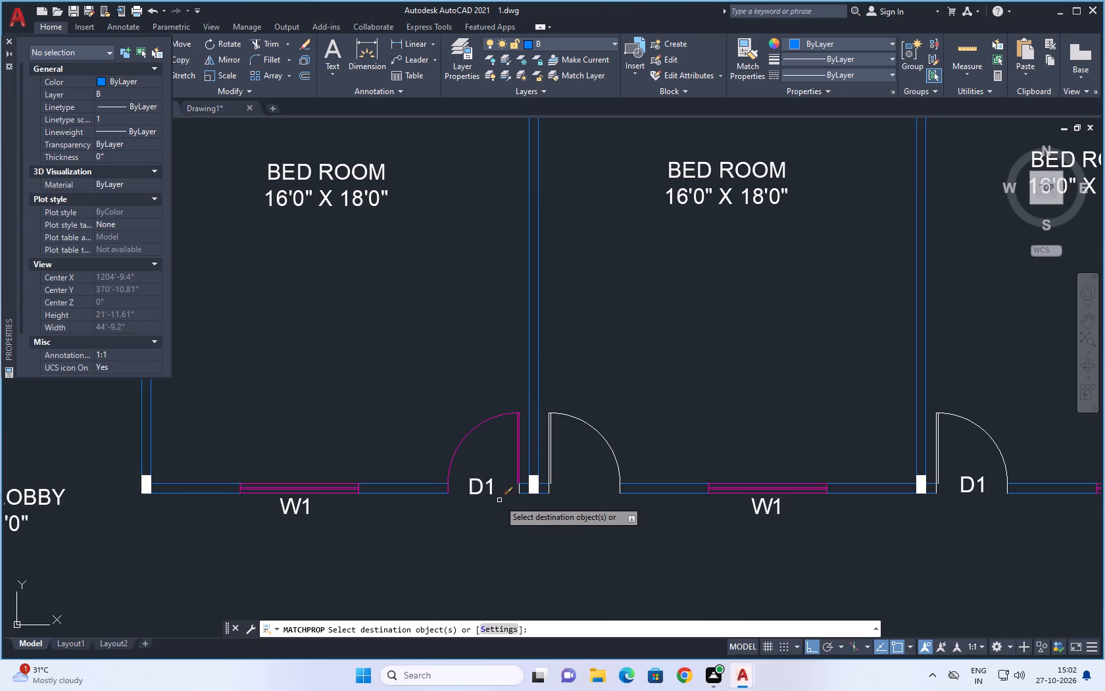
{"action": "left_click", "coordinate": [517, 489]}
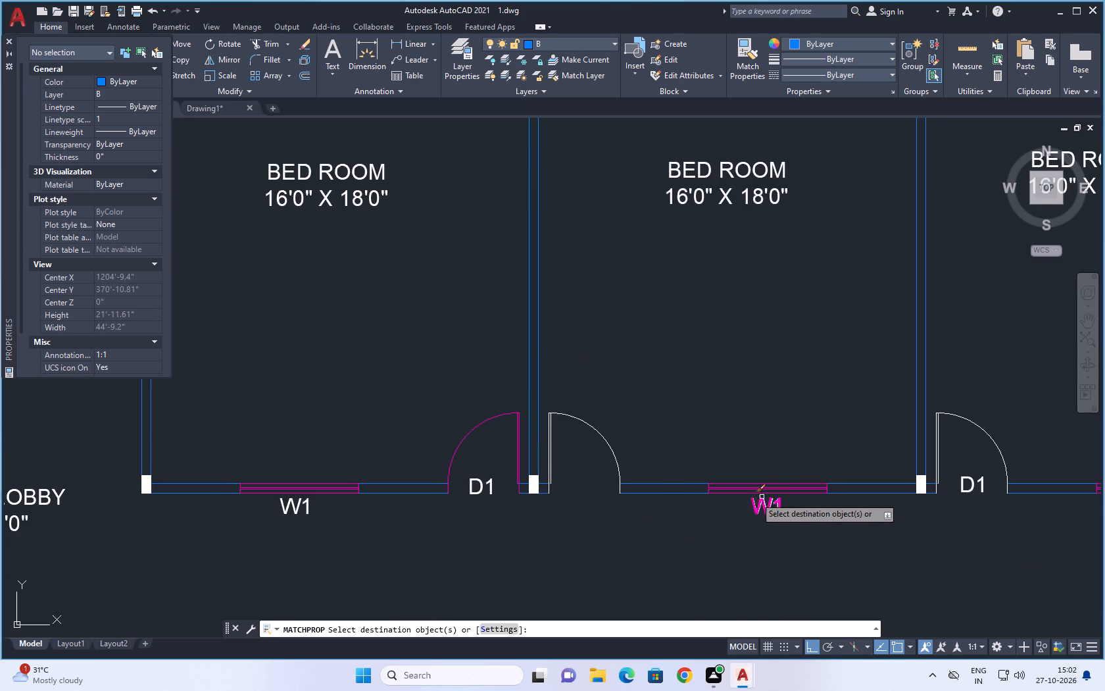
Match the layer P properties onto the middle bed room's door to the varandah, including its leaf, swing arc and jamb lines.
{"action": "scroll", "coordinate": [743, 493], "scroll_direction": "down", "scroll_amount": 1}
{"action": "scroll", "coordinate": [611, 471], "scroll_direction": "up", "scroll_amount": 2}
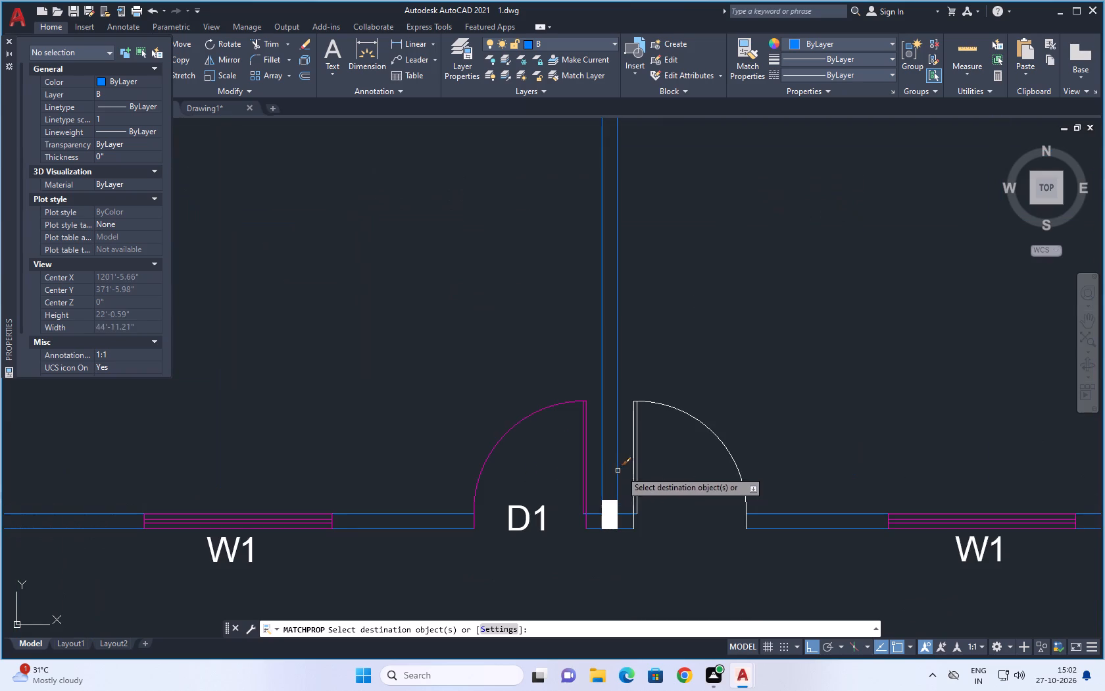
{"action": "left_click_drag", "start_coordinate": [716, 425], "coordinate": [628, 493]}
{"action": "left_click", "coordinate": [634, 522]}
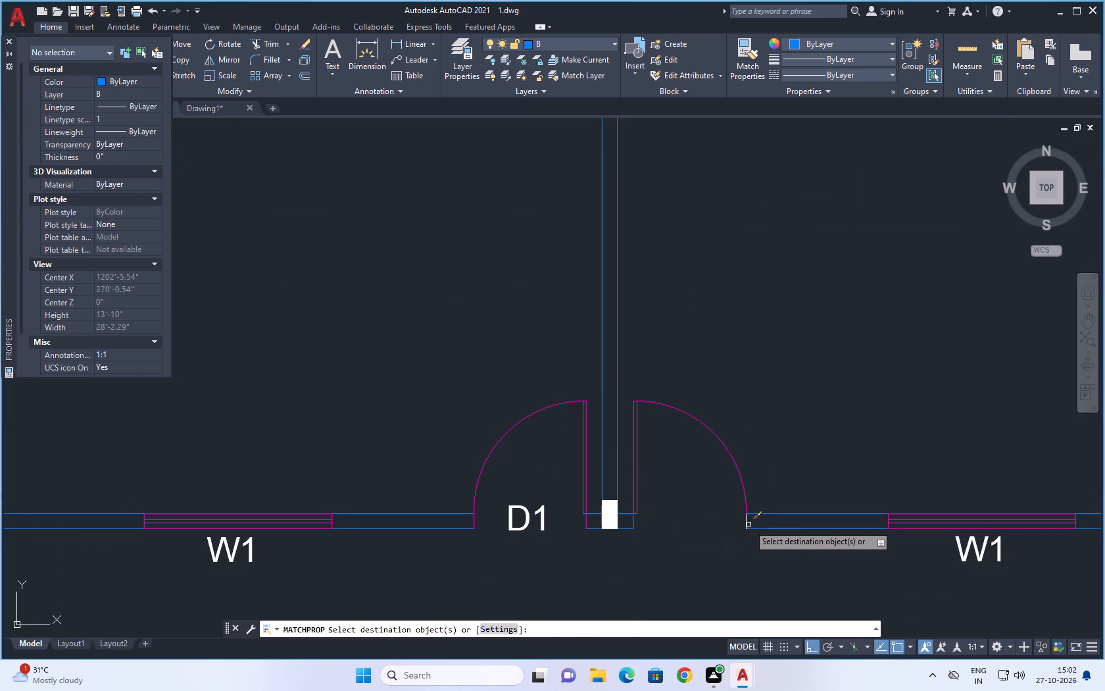
{"action": "left_click", "coordinate": [747, 523]}
Match the layer P properties onto the D1 door of the third bed room beside the TV lounge, including its jamb lines.
{"action": "scroll", "coordinate": [669, 501], "scroll_direction": "down", "scroll_amount": 4}
{"action": "scroll", "coordinate": [768, 496], "scroll_direction": "up", "scroll_amount": 3}
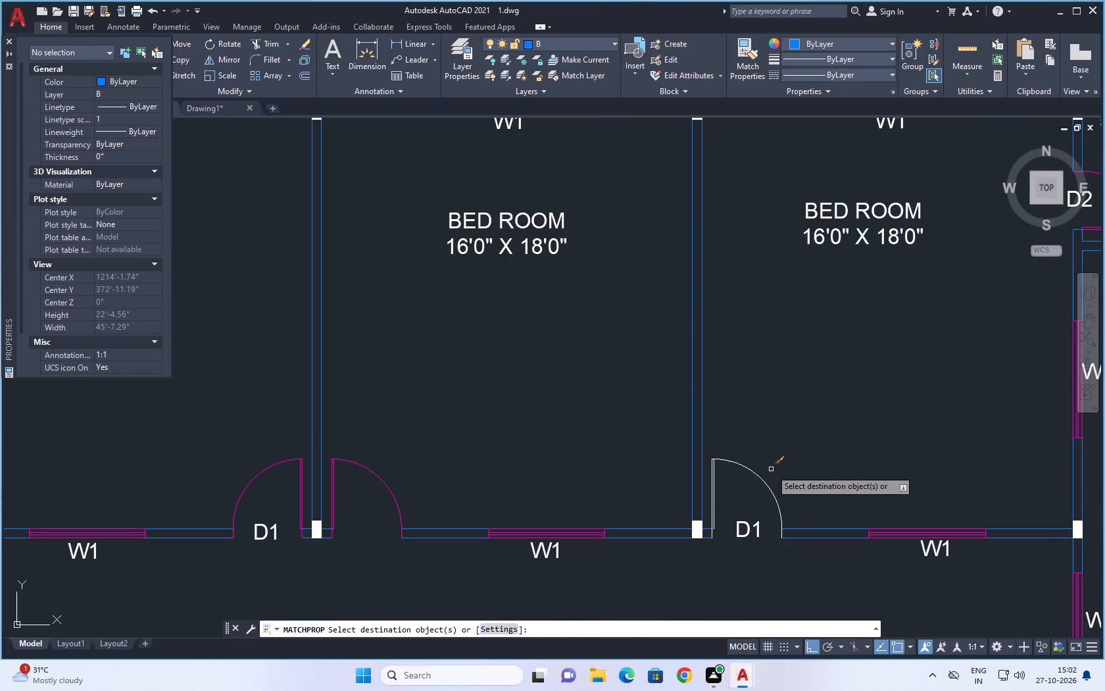
{"action": "left_click_drag", "start_coordinate": [773, 467], "coordinate": [708, 501]}
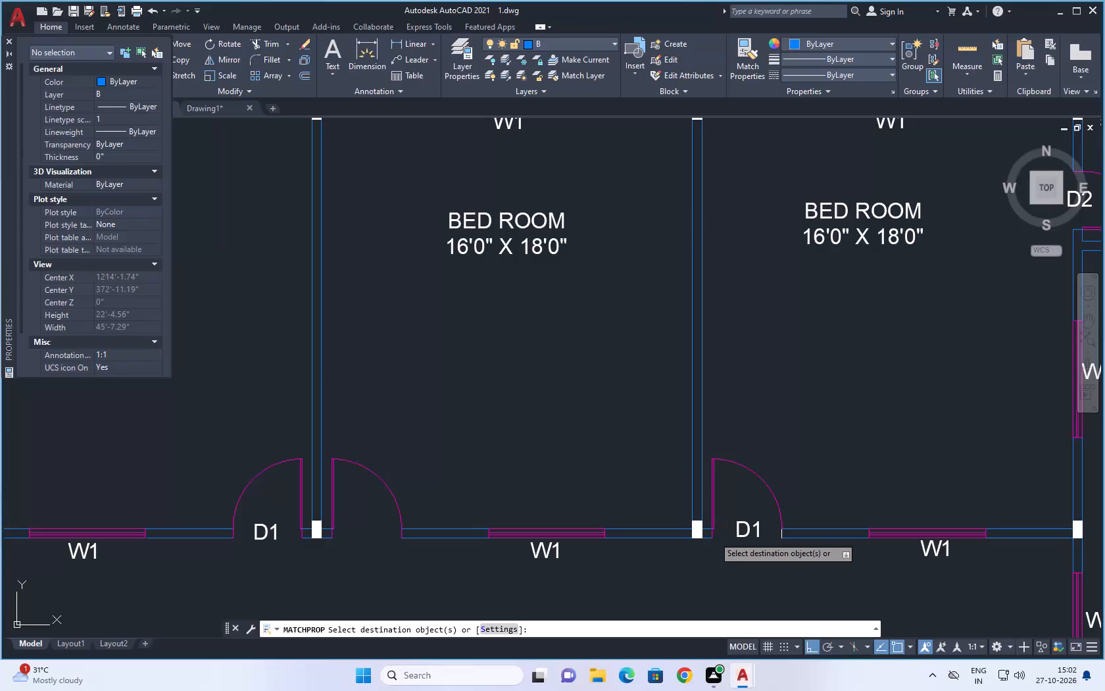
{"action": "left_click", "coordinate": [714, 536]}
{"action": "left_click_drag", "start_coordinate": [783, 532], "coordinate": [777, 536]}
Compare the recoloured ground floor plan with the reference for lines still on the wrong layer, and end property matching.
{"action": "scroll", "coordinate": [745, 546], "scroll_direction": "down", "scroll_amount": 2}
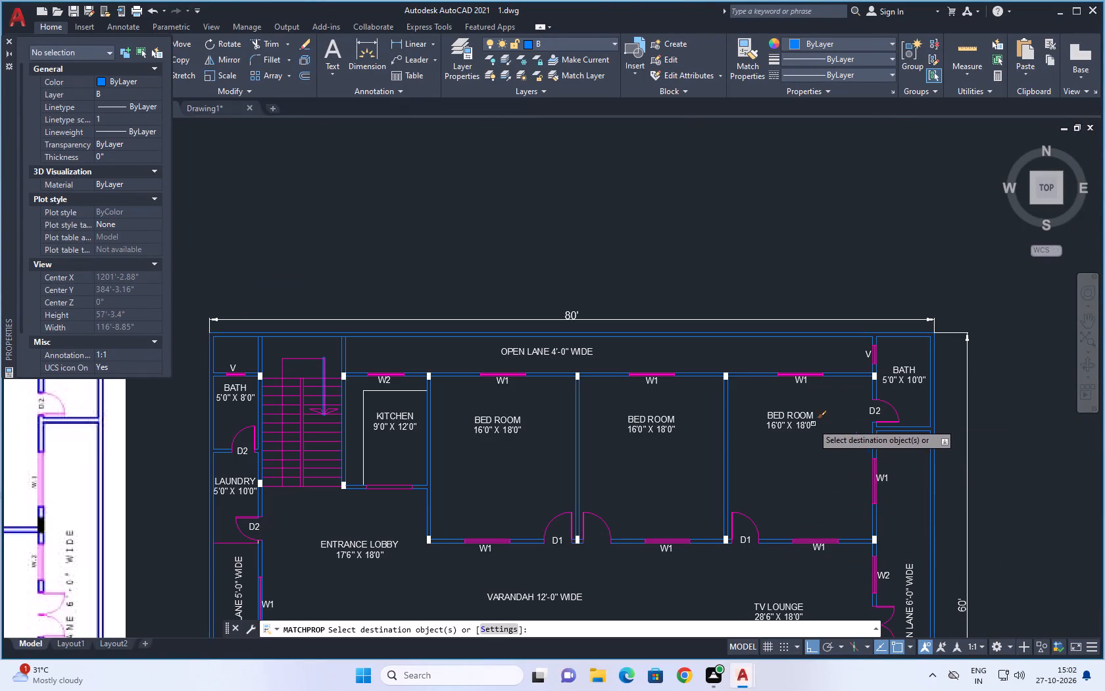
{"action": "scroll", "coordinate": [749, 419], "scroll_direction": "down", "scroll_amount": 1}
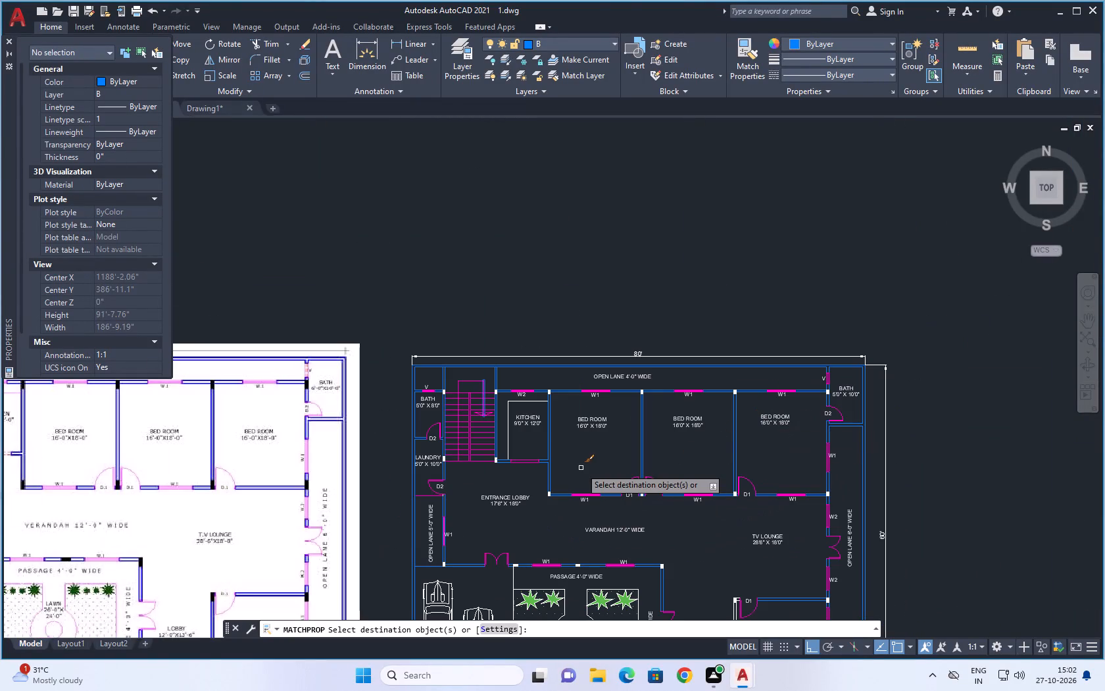
{"action": "scroll", "coordinate": [577, 452], "scroll_direction": "down", "scroll_amount": 1}
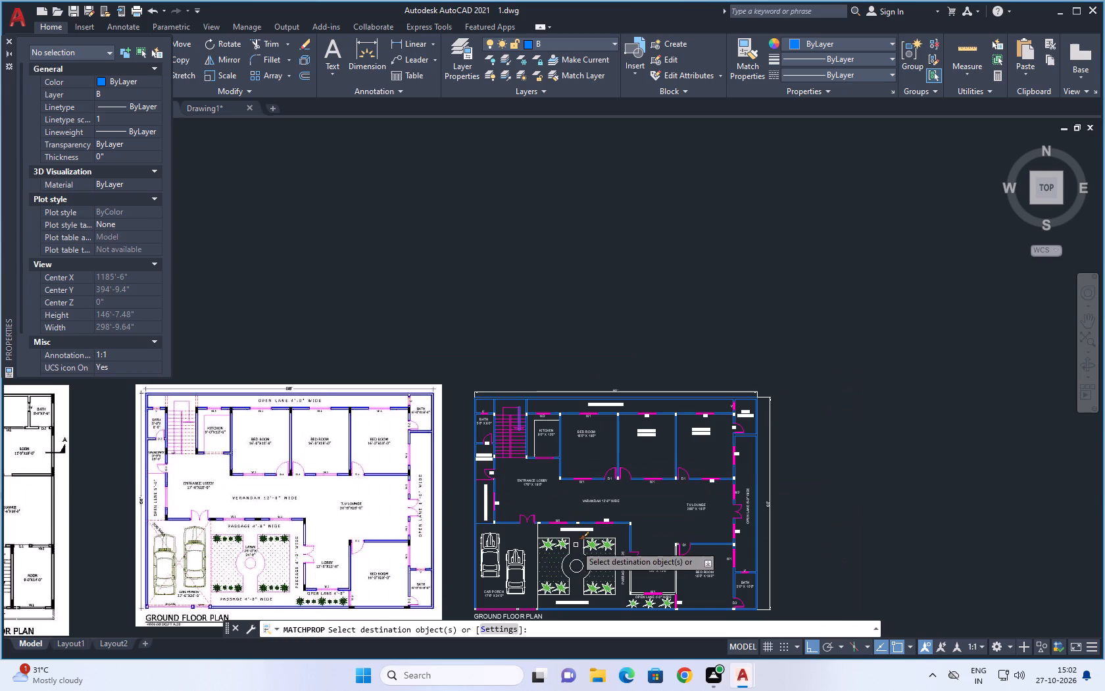
{"action": "scroll", "coordinate": [589, 523], "scroll_direction": "up", "scroll_amount": 1}
{"action": "scroll", "coordinate": [520, 438], "scroll_direction": "down", "scroll_amount": 1}
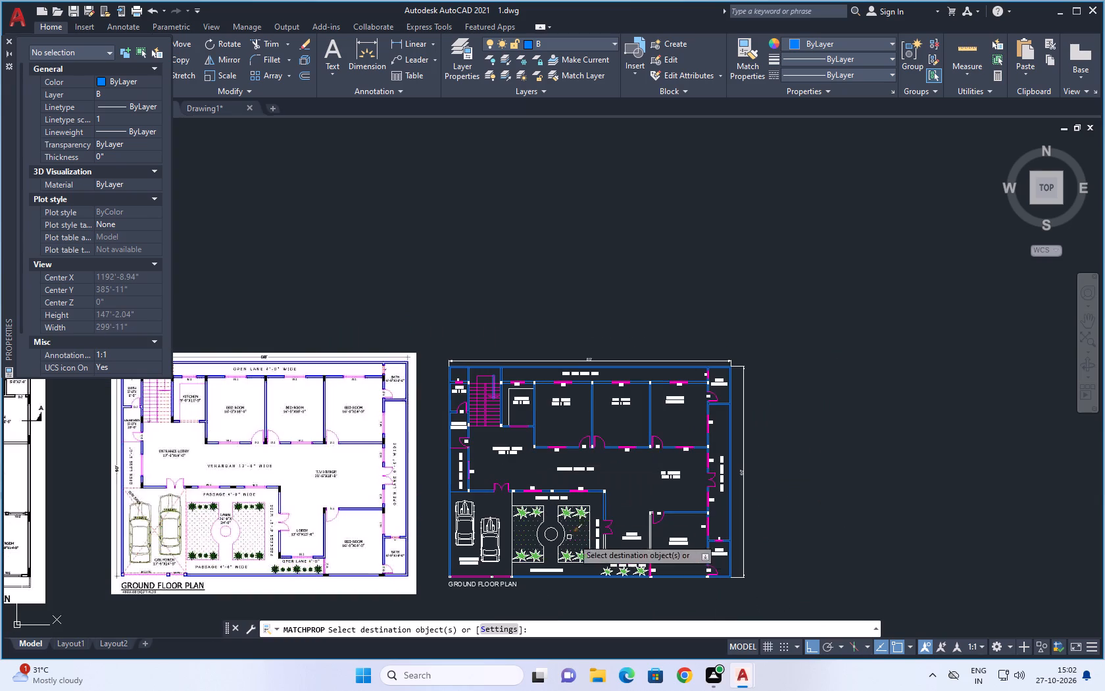
{"action": "scroll", "coordinate": [595, 577], "scroll_direction": "up", "scroll_amount": 1}
{"action": "scroll", "coordinate": [788, 571], "scroll_direction": "up", "scroll_amount": 1}
{"action": "scroll", "coordinate": [784, 573], "scroll_direction": "down", "scroll_amount": 1}
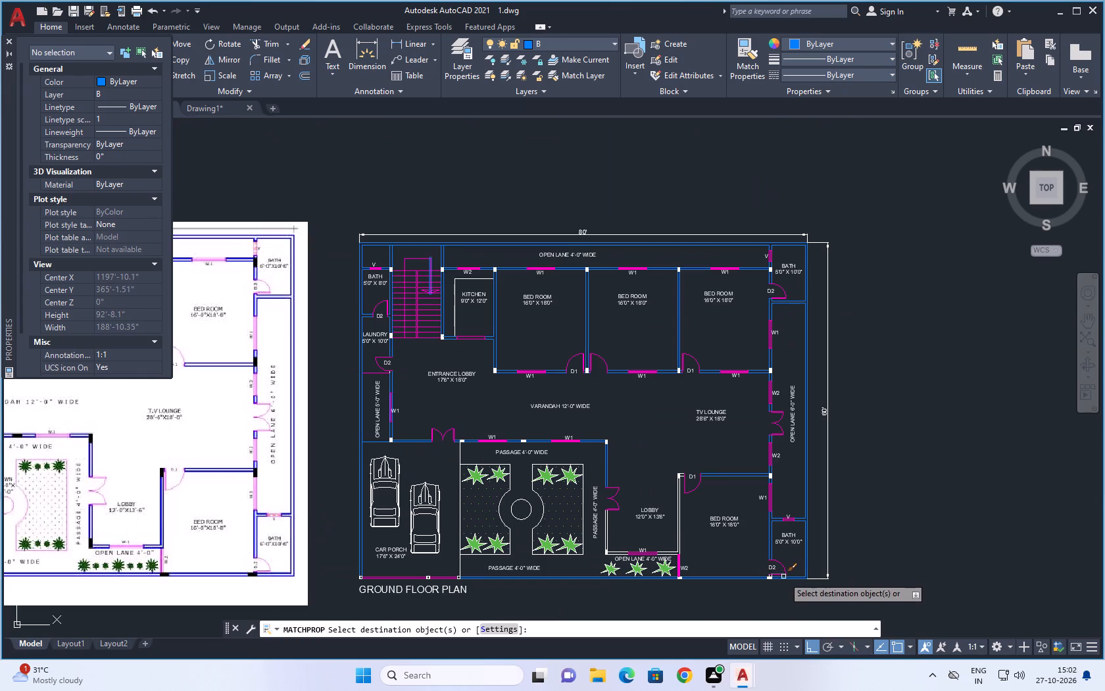
{"action": "key", "text": "space"}
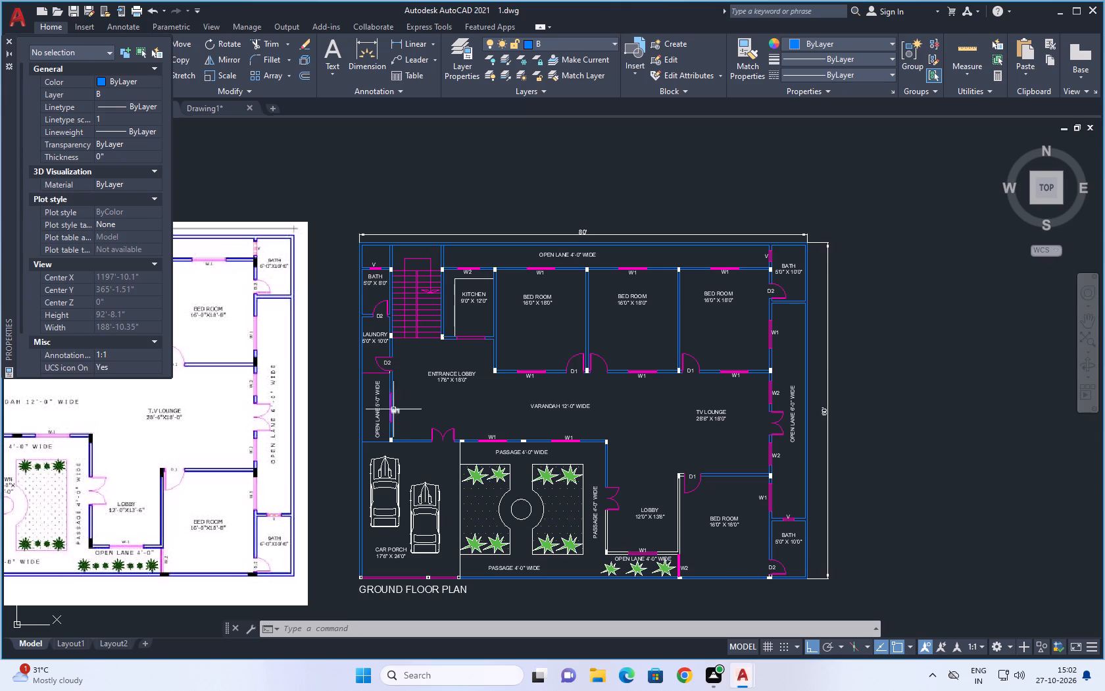
Break the entrance lobby side wall line at both ends of the W1 window facing the 5'-0" wide open lane.
{"action": "scroll", "coordinate": [391, 407], "scroll_direction": "up", "scroll_amount": 3}
{"action": "type", "text": "BR"}
{"action": "left_click", "coordinate": [475, 474]}
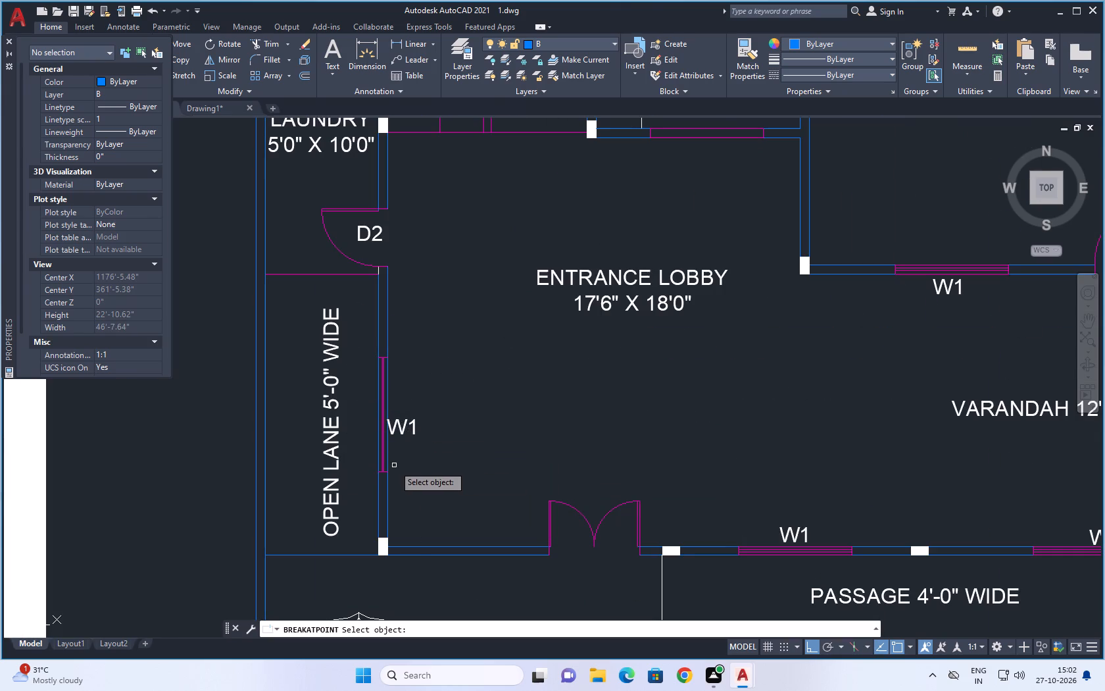
{"action": "left_click", "coordinate": [387, 446]}
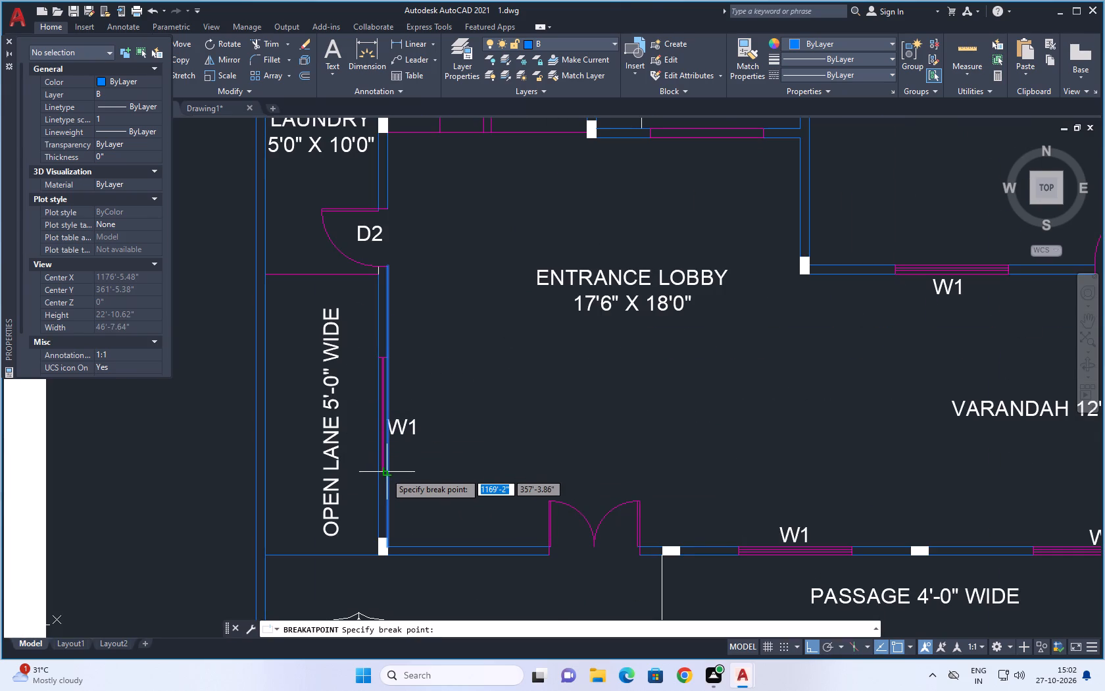
{"action": "scroll", "coordinate": [383, 474], "scroll_direction": "down", "scroll_amount": 1}
{"action": "scroll", "coordinate": [383, 474], "scroll_direction": "up", "scroll_amount": 4}
{"action": "left_click", "coordinate": [389, 471]}
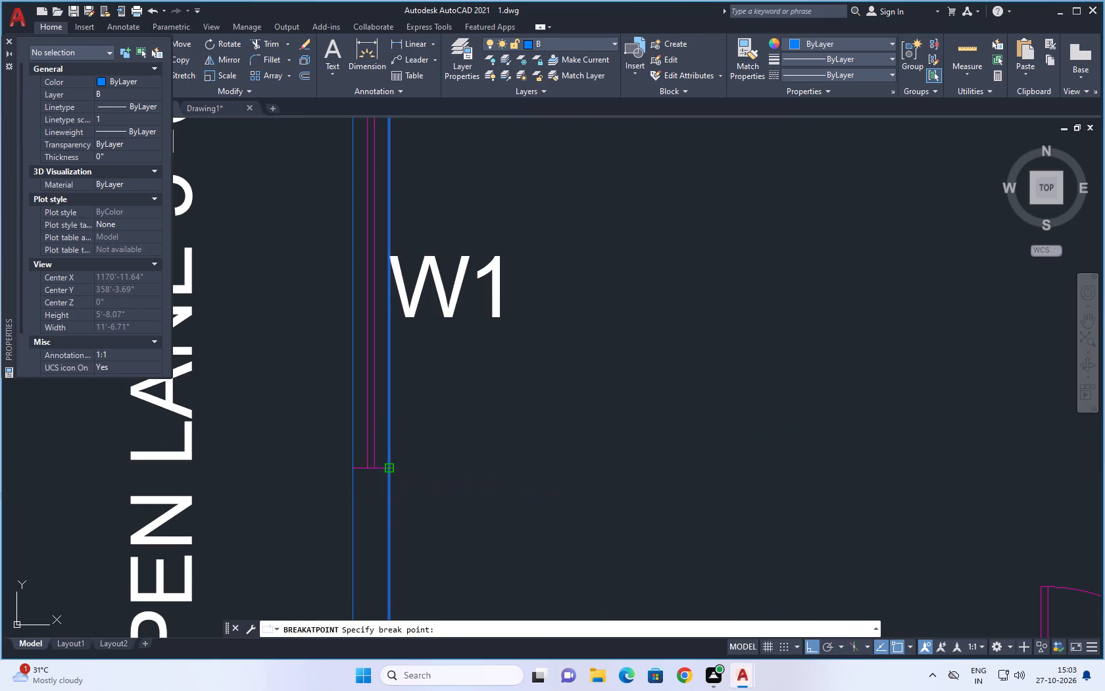
{"action": "key", "text": "space"}
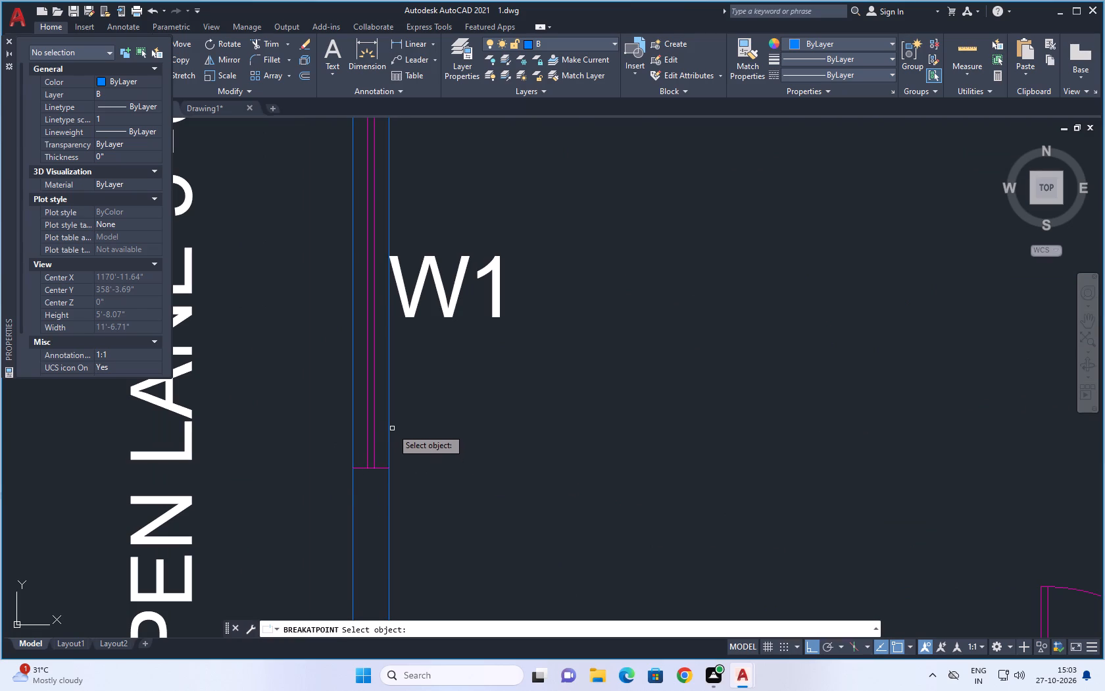
{"action": "left_click", "coordinate": [389, 421]}
{"action": "scroll", "coordinate": [421, 498], "scroll_direction": "down", "scroll_amount": 2}
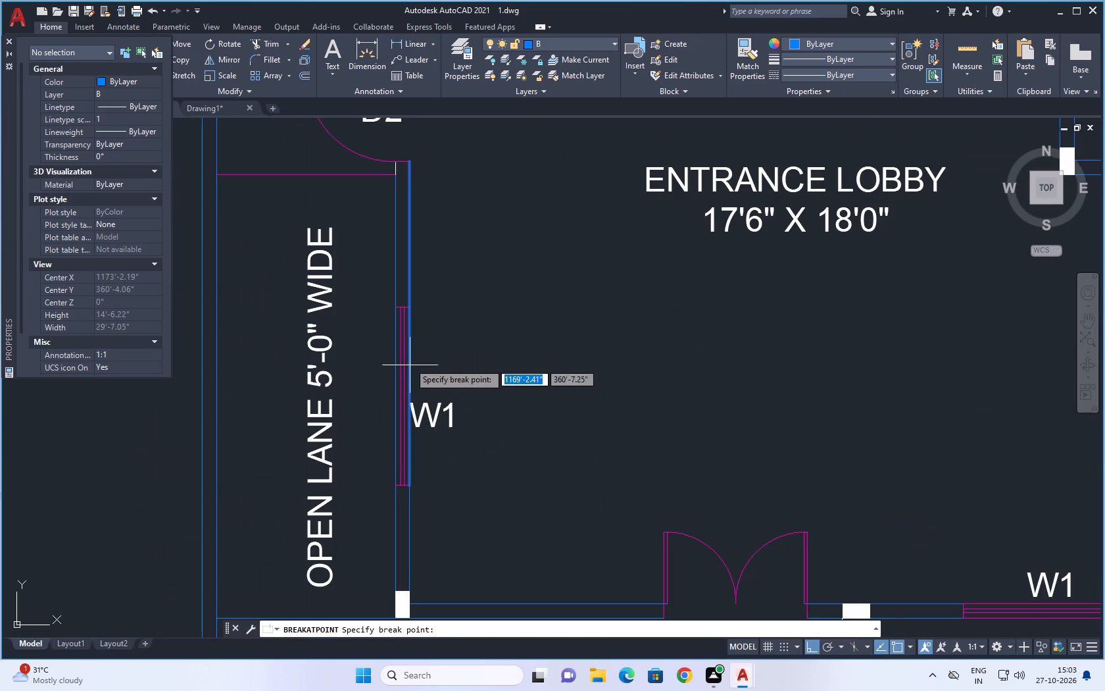
{"action": "scroll", "coordinate": [408, 310], "scroll_direction": "up", "scroll_amount": 4}
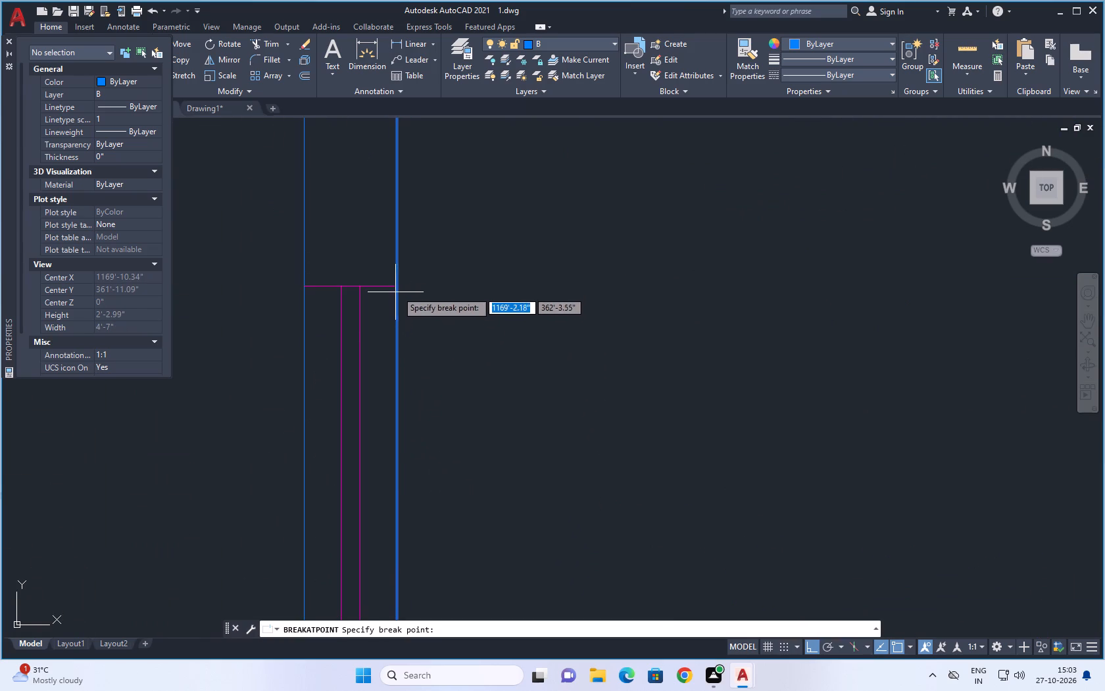
{"action": "left_click", "coordinate": [398, 288]}
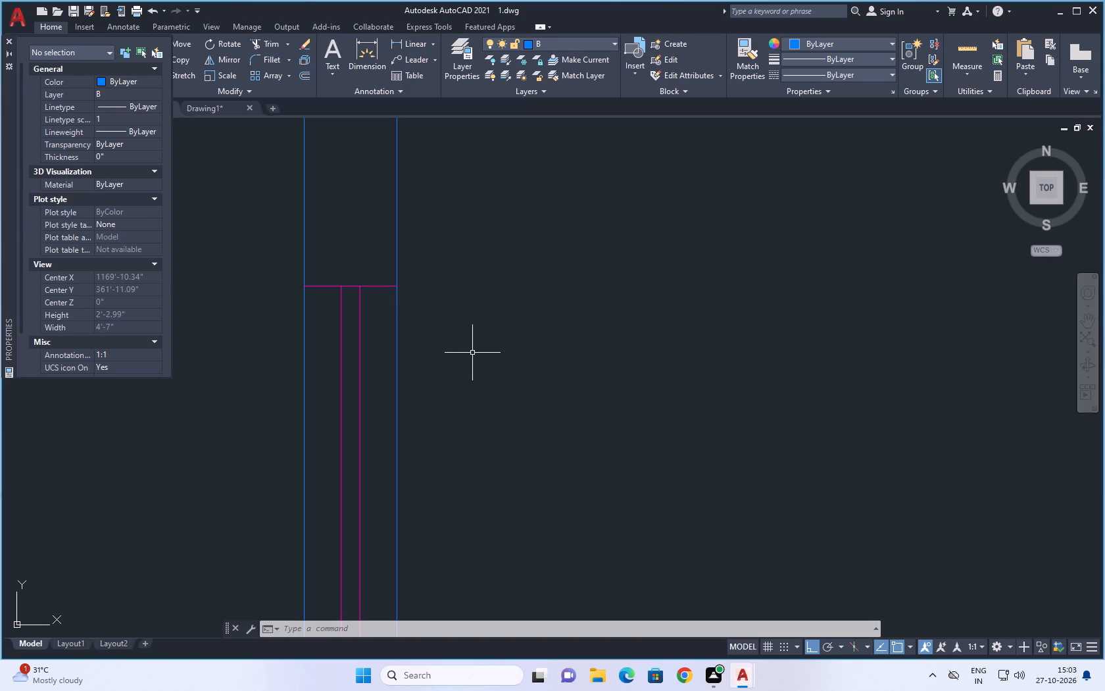
Break the open-lane face of the entrance lobby side wall at both ends of the W1 window.
{"action": "key", "text": "space"}
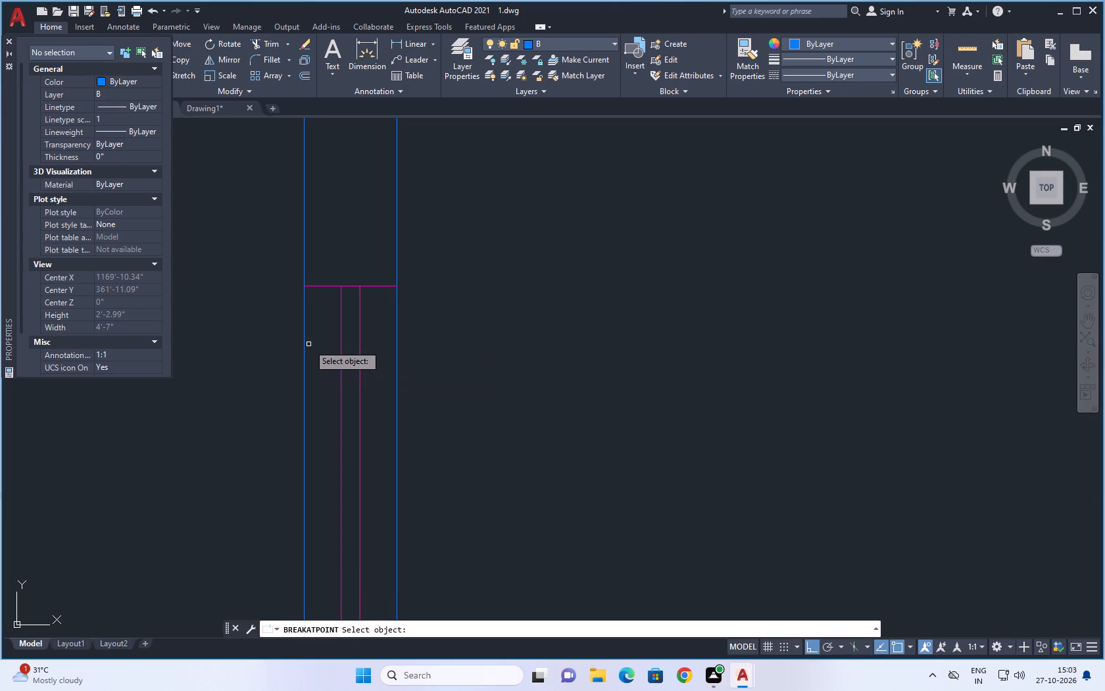
{"action": "left_click", "coordinate": [305, 338]}
{"action": "left_click", "coordinate": [301, 287]}
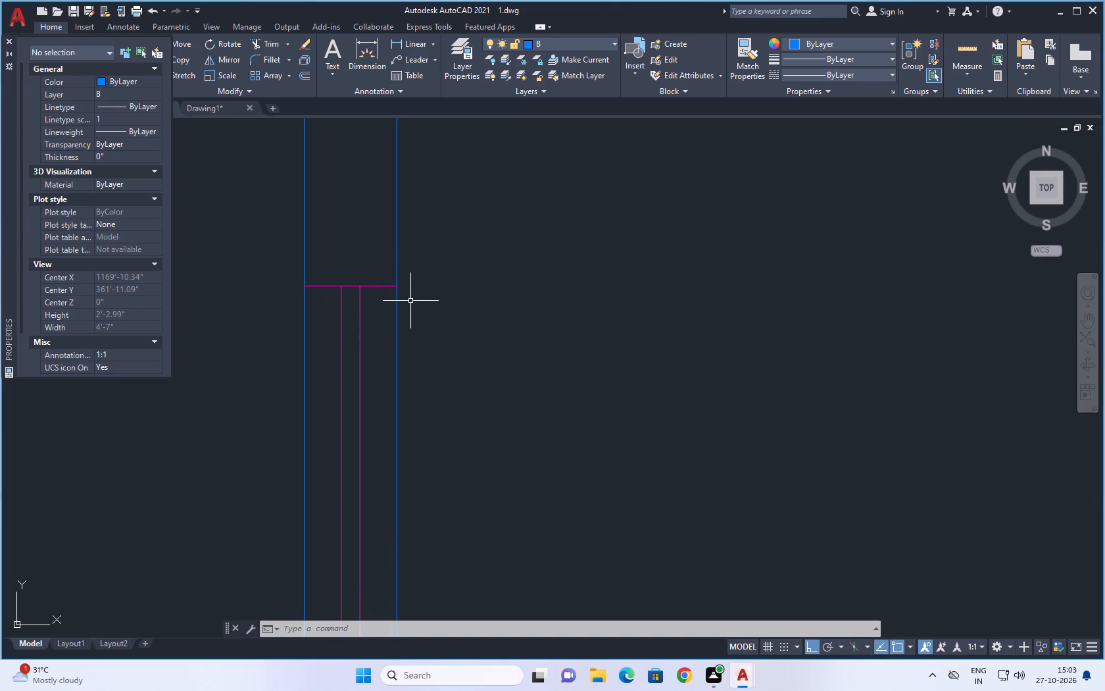
{"action": "key", "text": "space"}
{"action": "scroll", "coordinate": [454, 281], "scroll_direction": "down", "scroll_amount": 3}
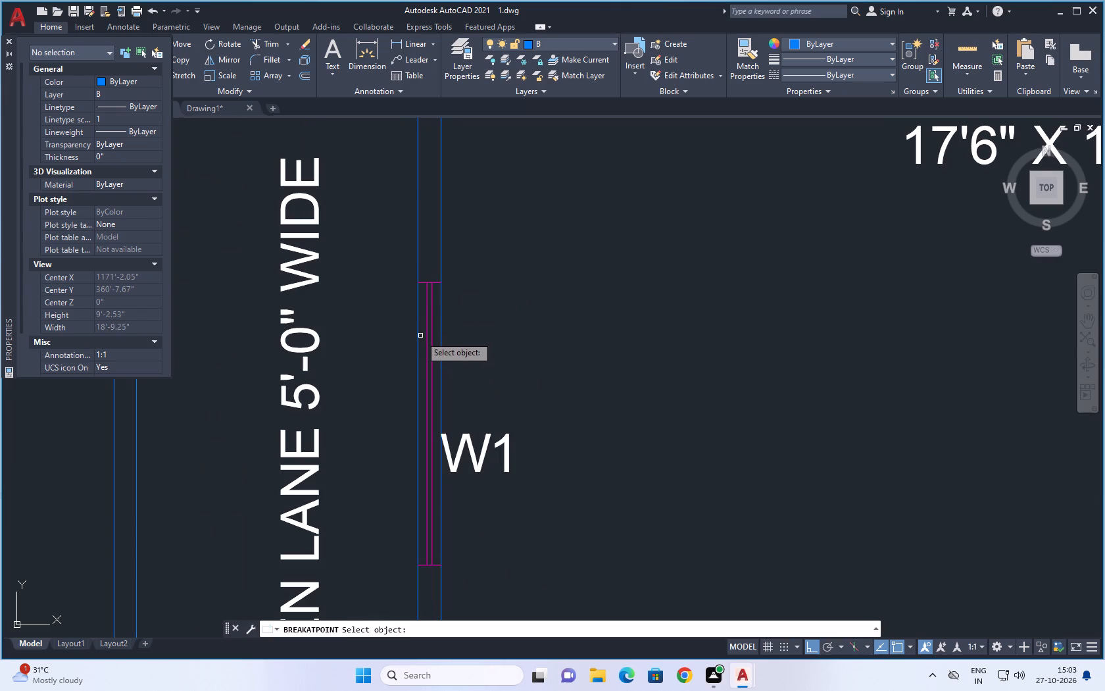
{"action": "left_click", "coordinate": [418, 338]}
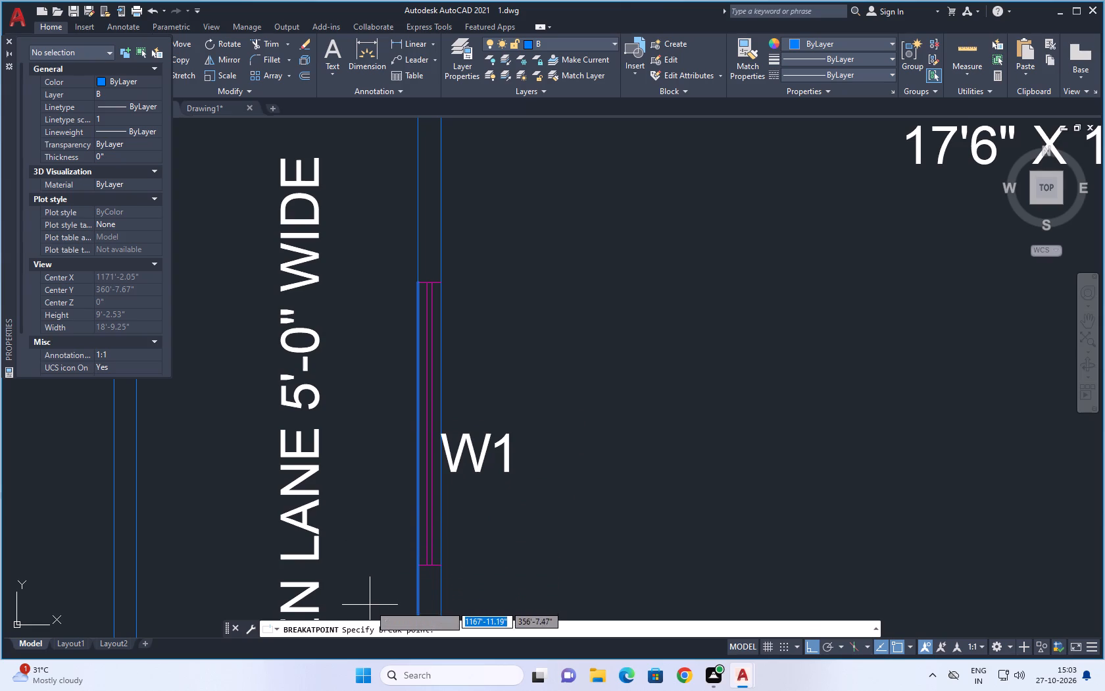
{"action": "scroll", "coordinate": [372, 621], "scroll_direction": "up", "scroll_amount": 1}
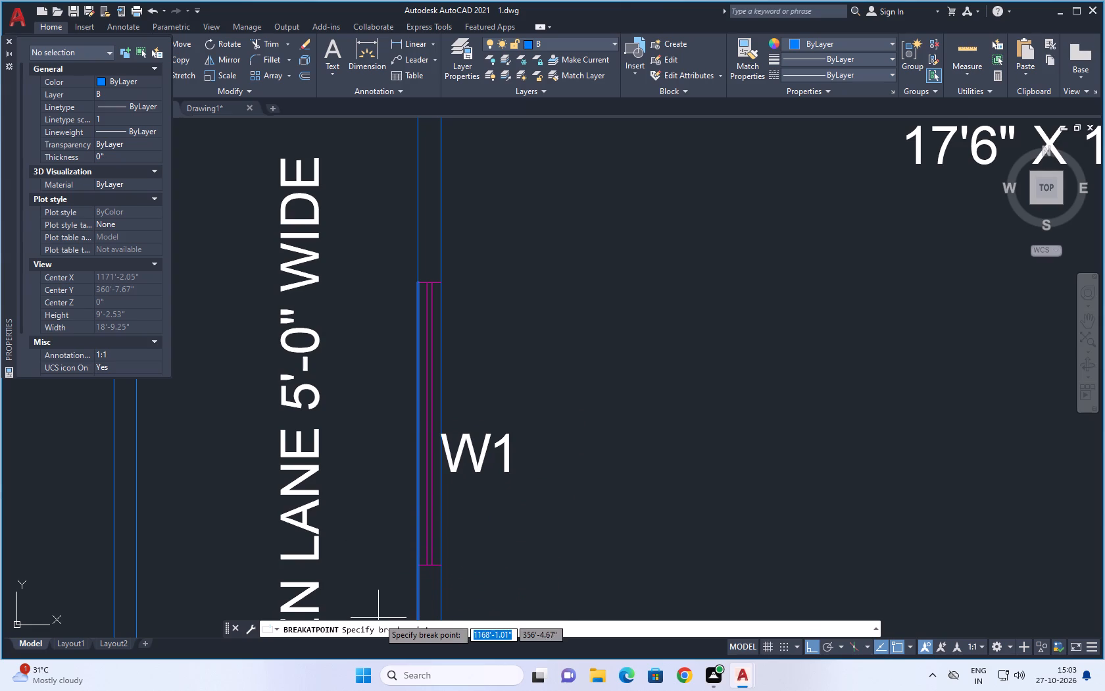
{"action": "scroll", "coordinate": [413, 596], "scroll_direction": "up", "scroll_amount": 3}
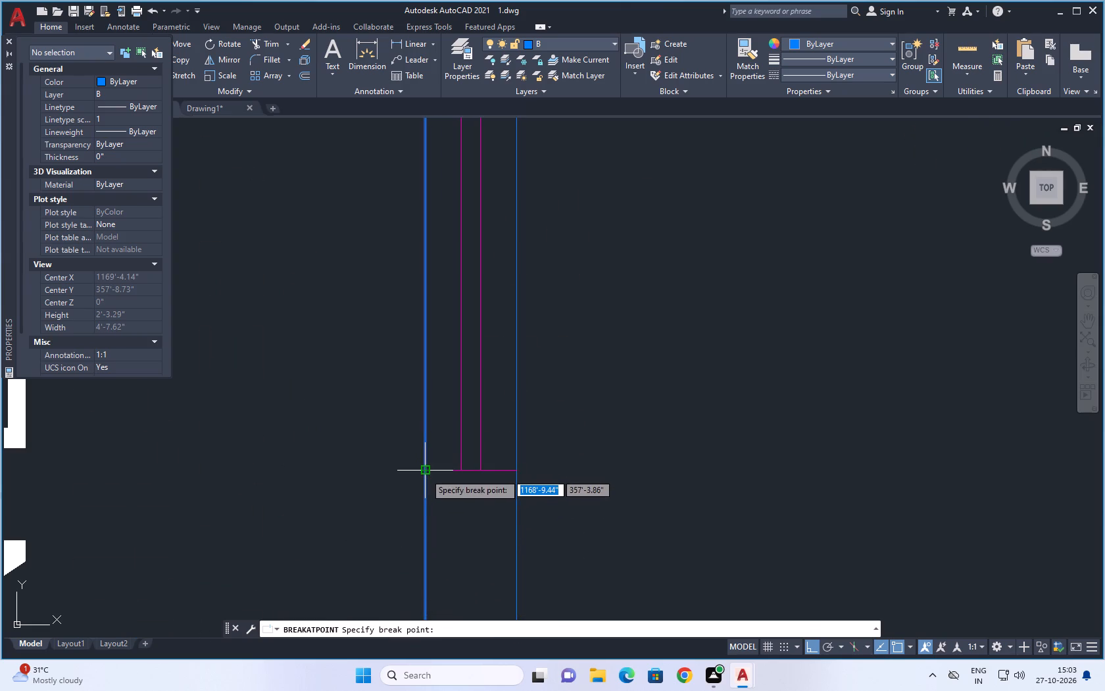
{"action": "left_click", "coordinate": [425, 473]}
{"action": "key", "text": "Escape"}
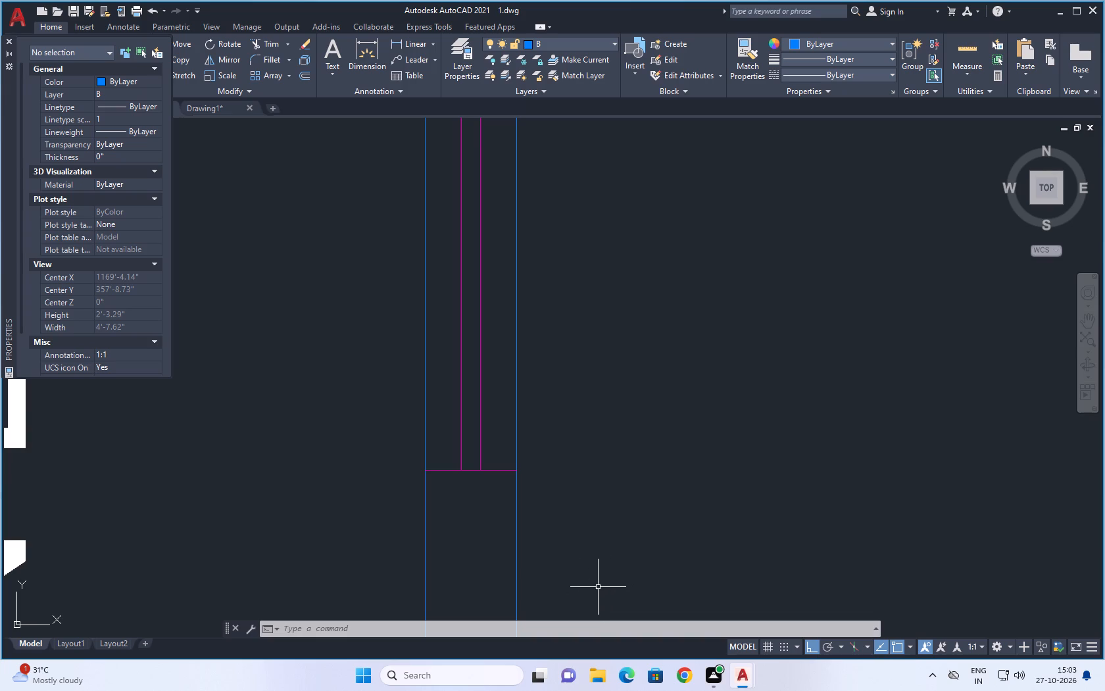
Match the layer P properties of the window's inner line onto both wall-face segments across the entrance lobby's side W1 window.
{"action": "key", "text": "m"}
{"action": "key", "text": "a"}
{"action": "key", "text": "space"}
{"action": "left_click", "coordinate": [482, 449]}
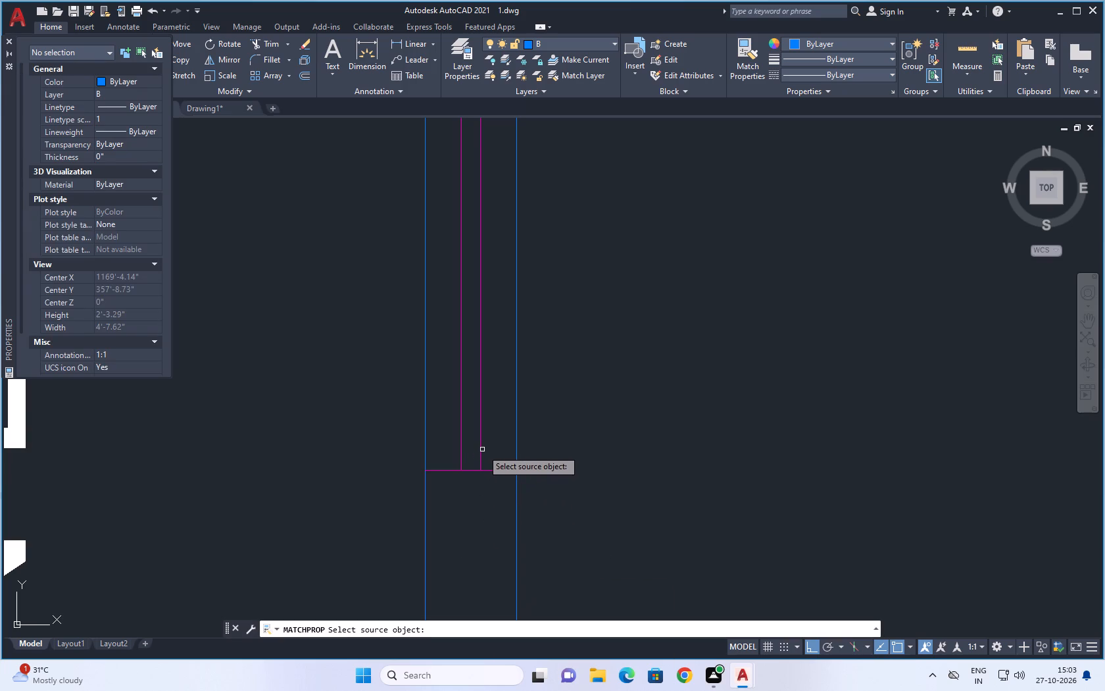
{"action": "left_click", "coordinate": [480, 444]}
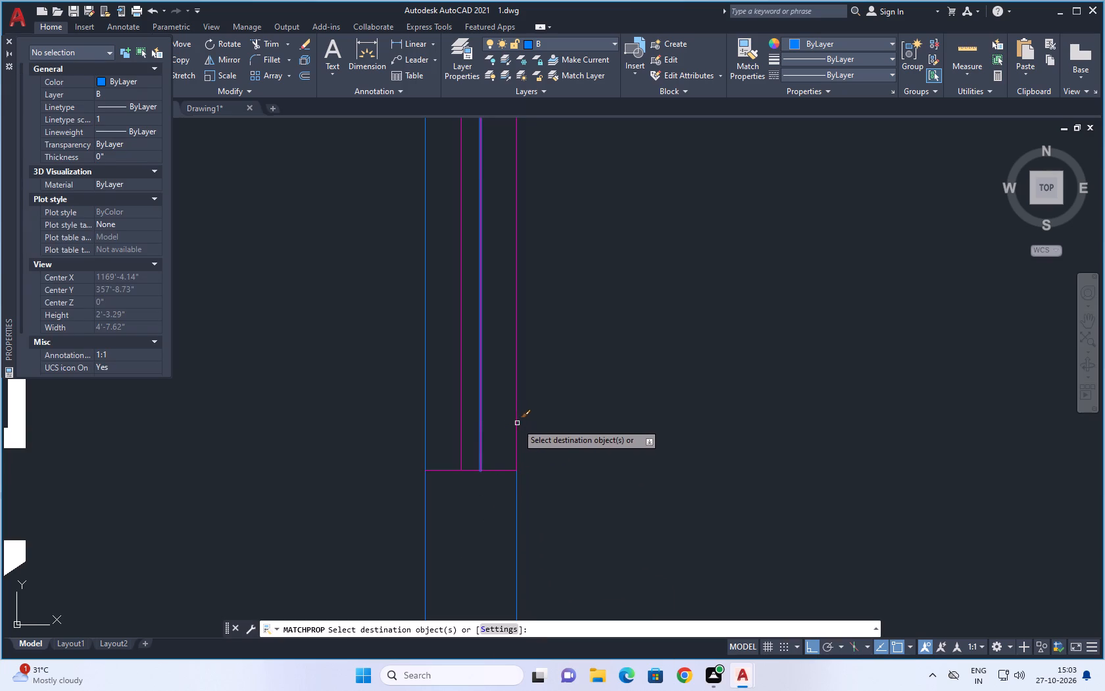
{"action": "left_click", "coordinate": [517, 423]}
{"action": "left_click", "coordinate": [424, 417]}
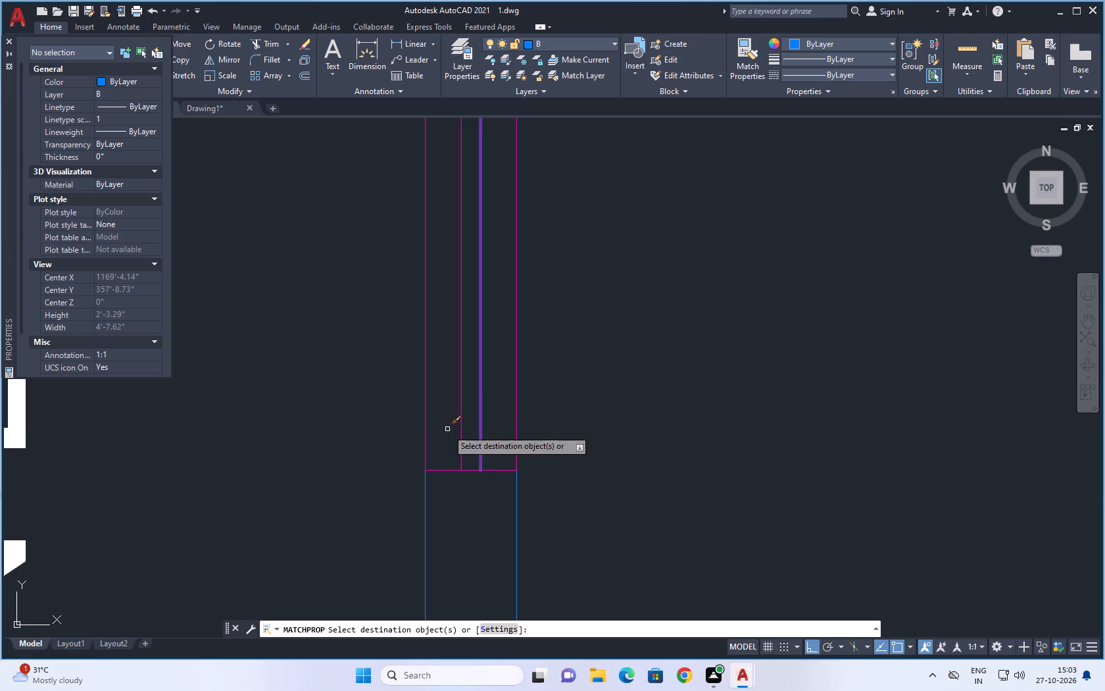
{"action": "key", "text": "space"}
Match the layer B wall properties onto the short white wall line below the laundry's D2 door to the entrance lobby.
{"action": "scroll", "coordinate": [495, 449], "scroll_direction": "down", "scroll_amount": 5}
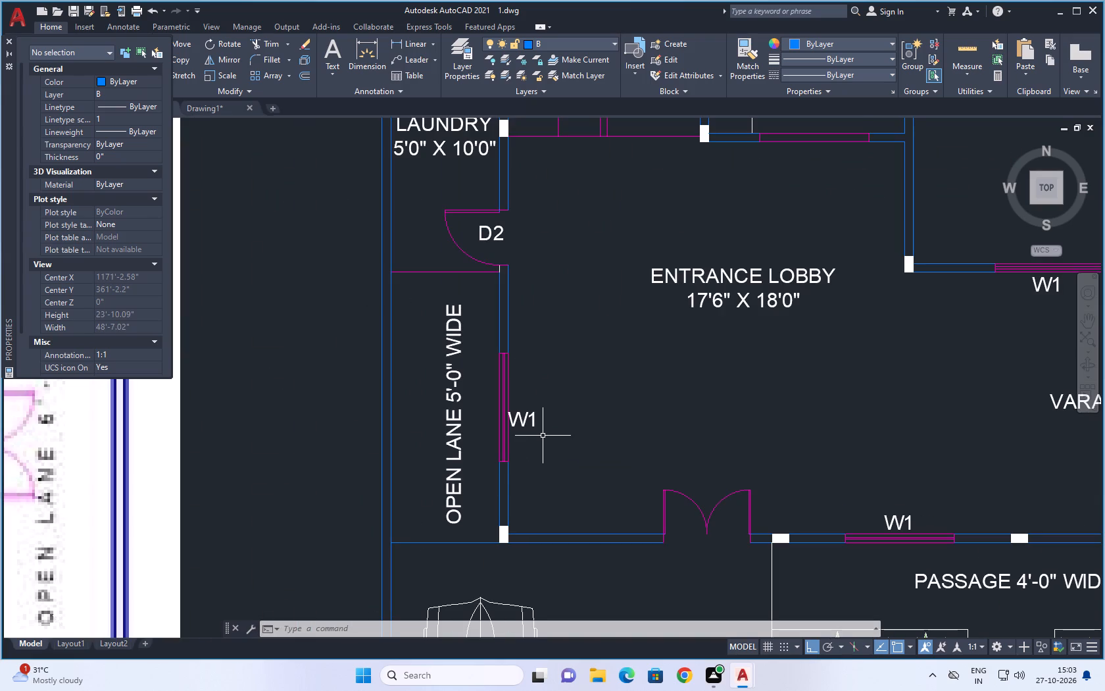
{"action": "key", "text": "m"}
{"action": "key", "text": "a"}
{"action": "key", "text": "space"}
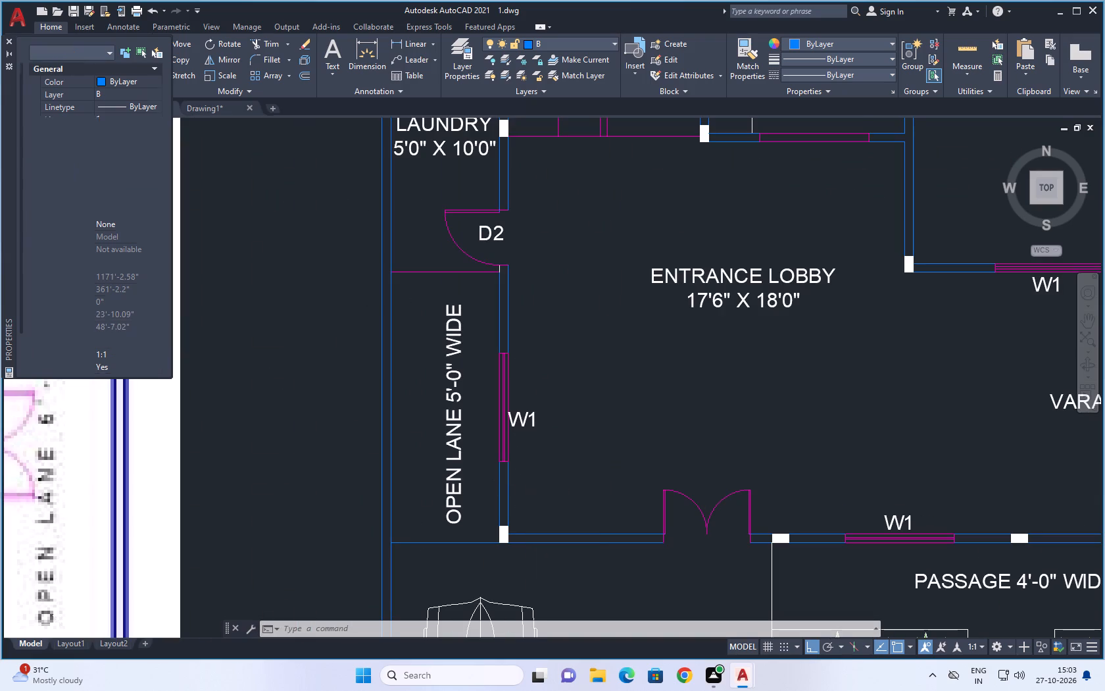
{"action": "left_click", "coordinate": [515, 533]}
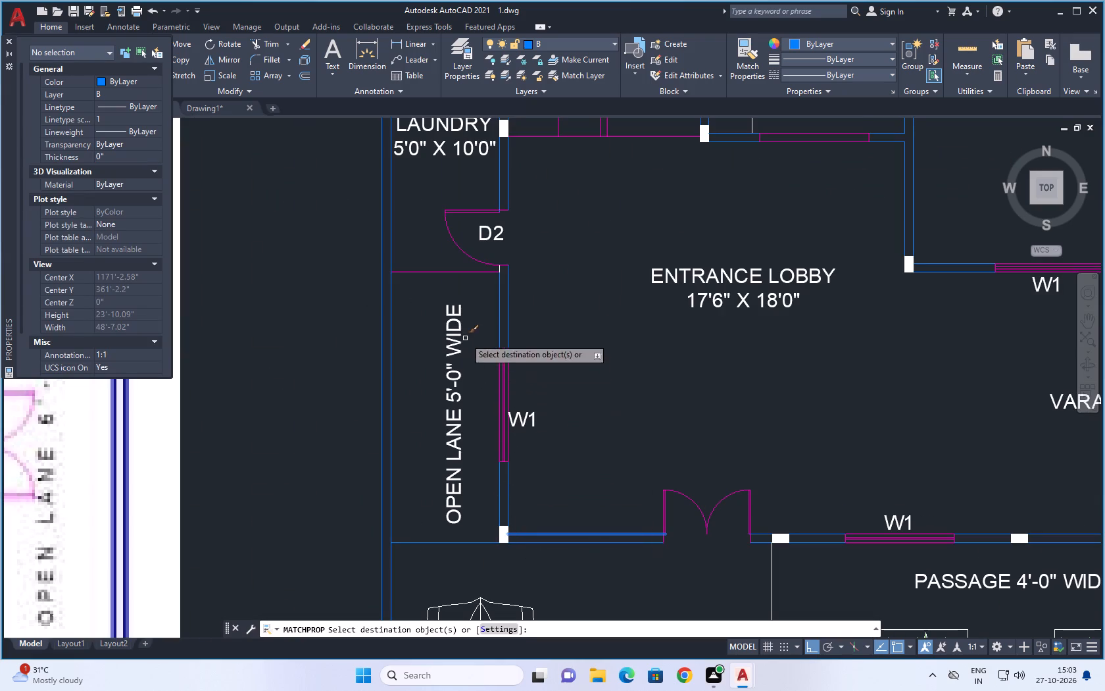
{"action": "scroll", "coordinate": [480, 269], "scroll_direction": "up", "scroll_amount": 4}
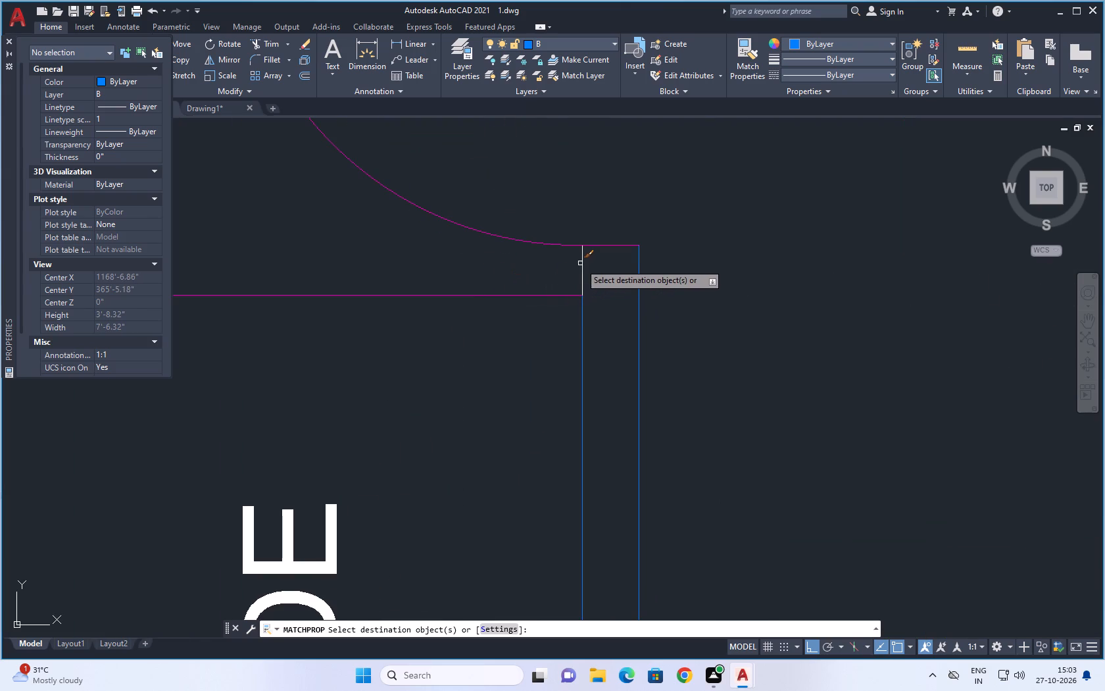
{"action": "left_click", "coordinate": [581, 260]}
Examine the staircase, car porch, passage and lawn areas against the reference for wall lines still off layer B.
{"action": "scroll", "coordinate": [550, 272], "scroll_direction": "down", "scroll_amount": 5}
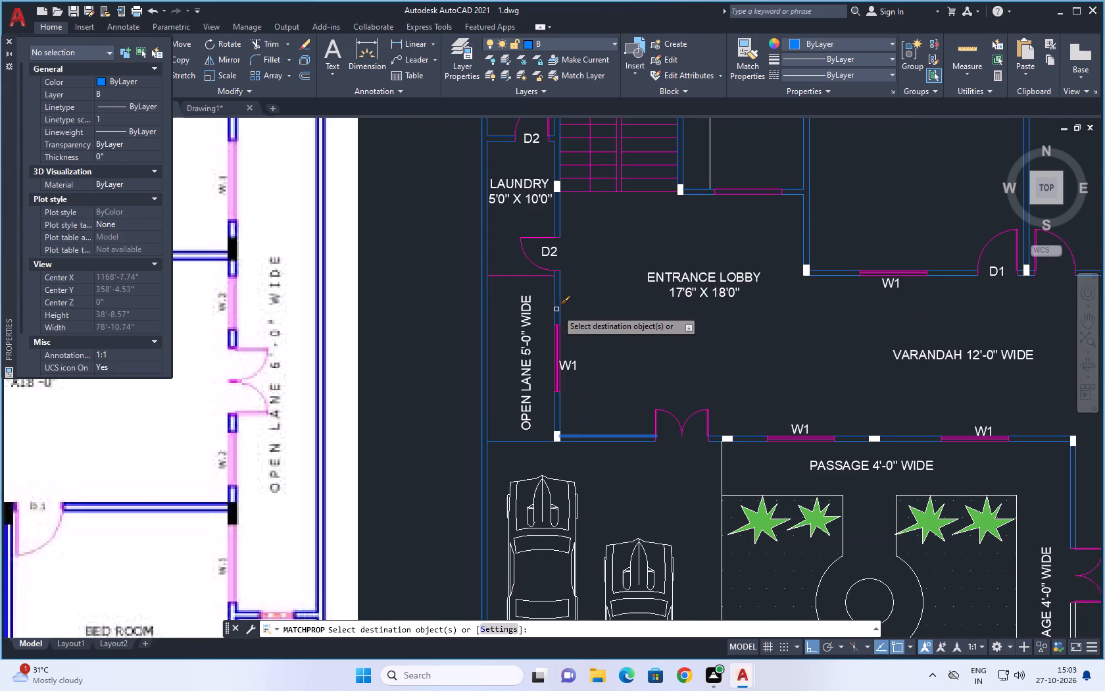
{"action": "scroll", "coordinate": [556, 311], "scroll_direction": "down", "scroll_amount": 2}
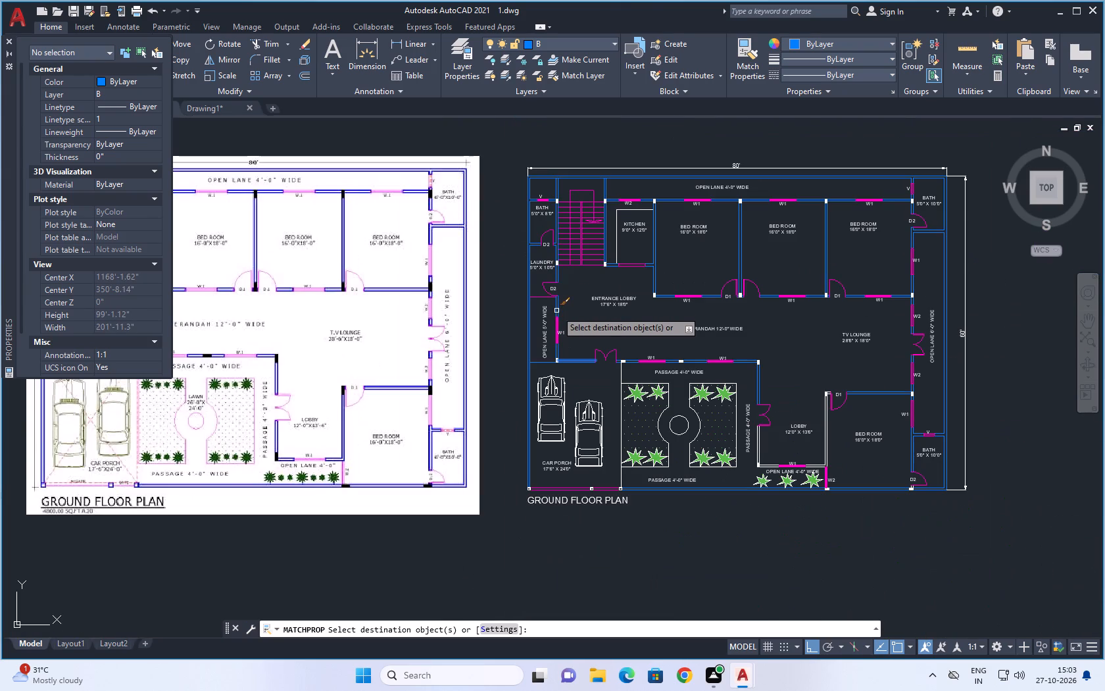
{"action": "scroll", "coordinate": [570, 214], "scroll_direction": "up", "scroll_amount": 2}
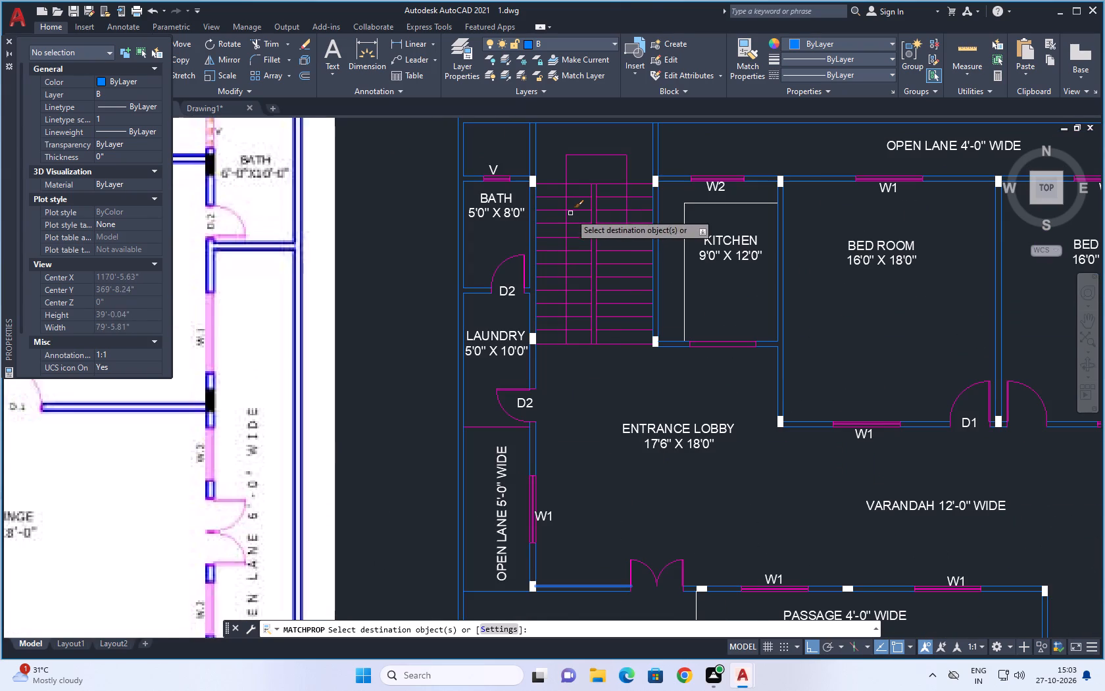
{"action": "scroll", "coordinate": [570, 213], "scroll_direction": "down", "scroll_amount": 1}
{"action": "scroll", "coordinate": [562, 379], "scroll_direction": "down", "scroll_amount": 1}
{"action": "scroll", "coordinate": [554, 421], "scroll_direction": "up", "scroll_amount": 3}
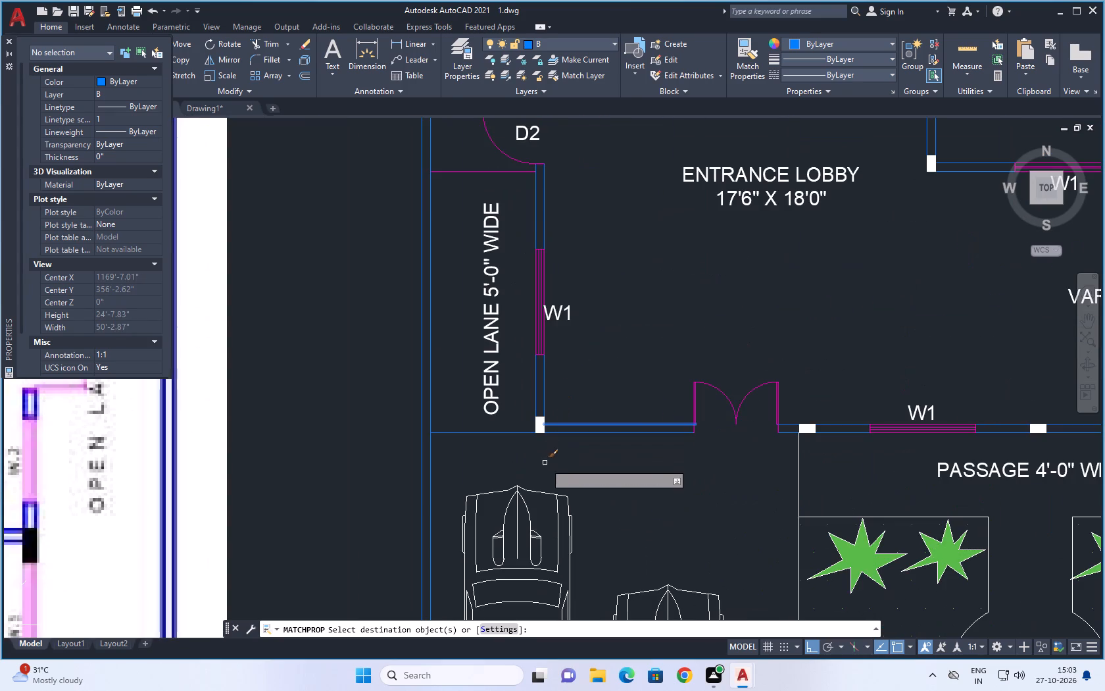
{"action": "scroll", "coordinate": [563, 318], "scroll_direction": "down", "scroll_amount": 2}
{"action": "scroll", "coordinate": [586, 573], "scroll_direction": "up", "scroll_amount": 1}
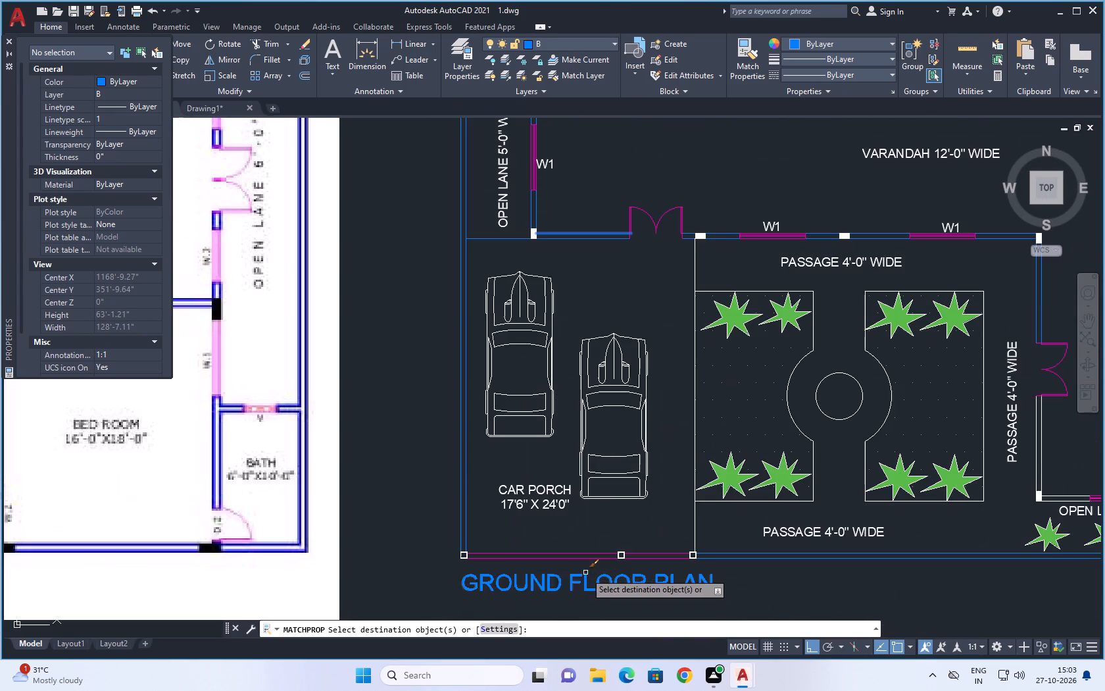
{"action": "scroll", "coordinate": [584, 569], "scroll_direction": "down", "scroll_amount": 1}
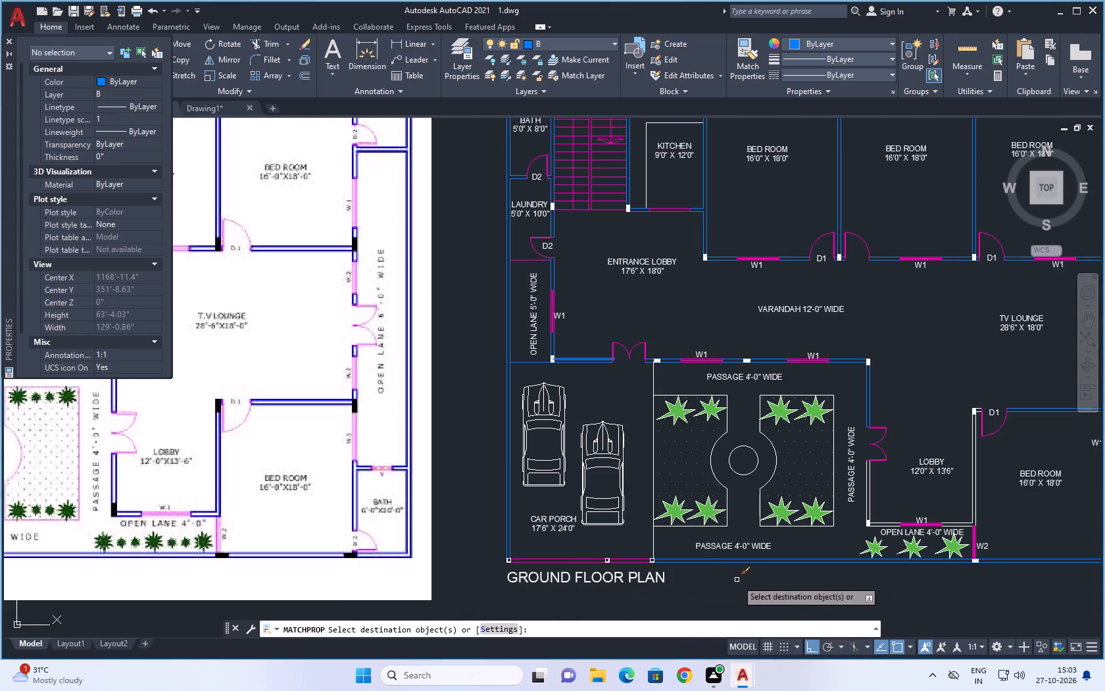
{"action": "scroll", "coordinate": [709, 567], "scroll_direction": "down", "scroll_amount": 1}
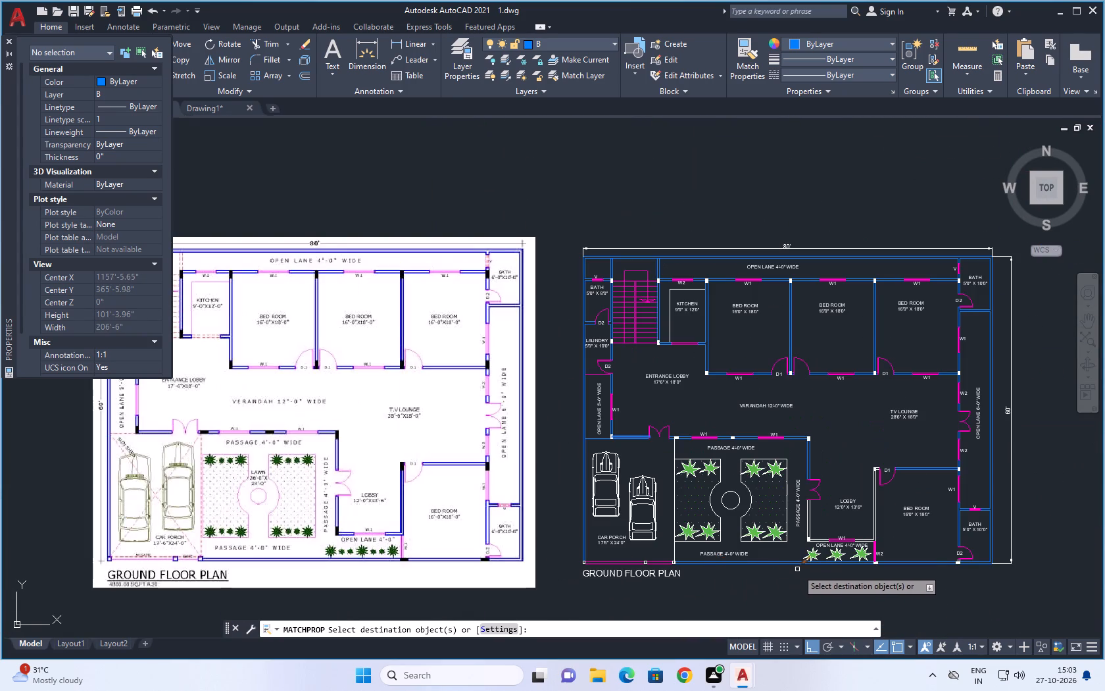
Match the layer B properties onto the lobby walls beside the W1 window, the lobby–bed room wall, and the short wall beside door D1.
{"action": "scroll", "coordinate": [813, 519], "scroll_direction": "up", "scroll_amount": 2}
{"action": "left_click_drag", "start_coordinate": [816, 513], "coordinate": [787, 559]}
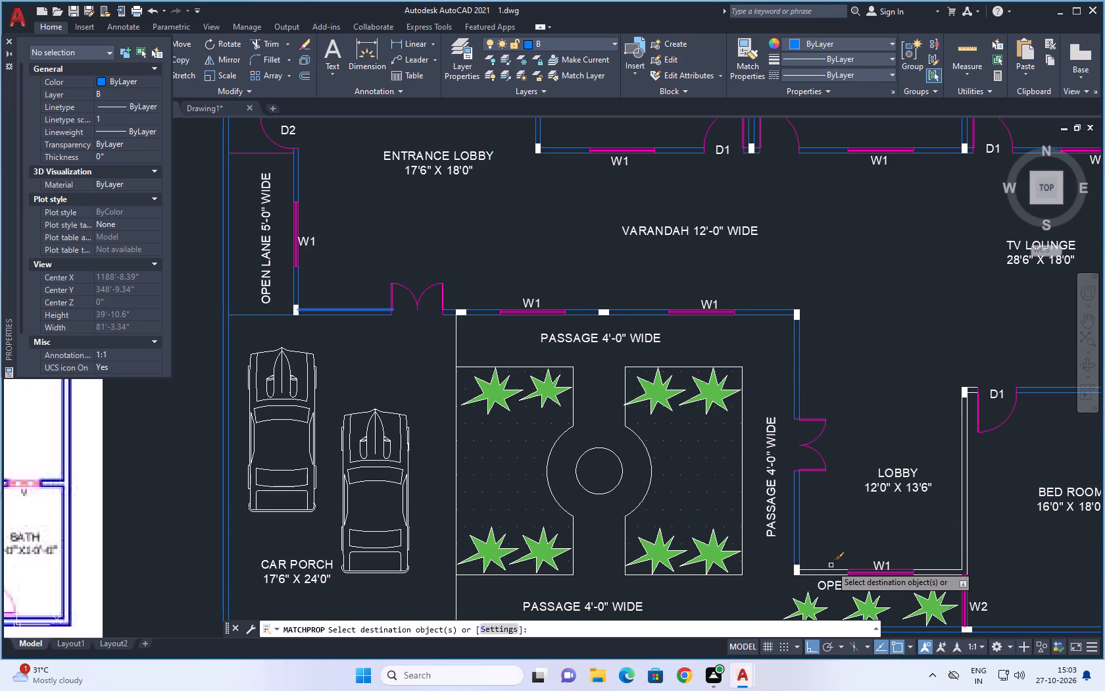
{"action": "left_click_drag", "start_coordinate": [827, 557], "coordinate": [810, 584]}
{"action": "left_click_drag", "start_coordinate": [946, 560], "coordinate": [946, 561]}
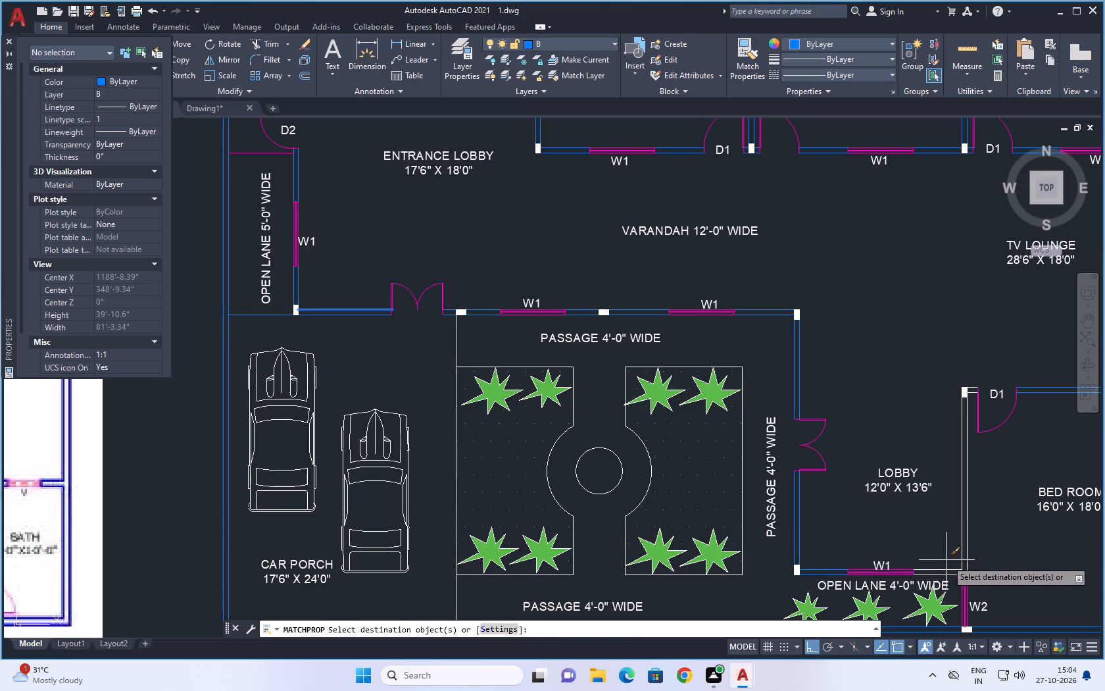
{"action": "left_click_drag", "start_coordinate": [946, 561], "coordinate": [931, 576]}
{"action": "left_click_drag", "start_coordinate": [971, 524], "coordinate": [945, 536]}
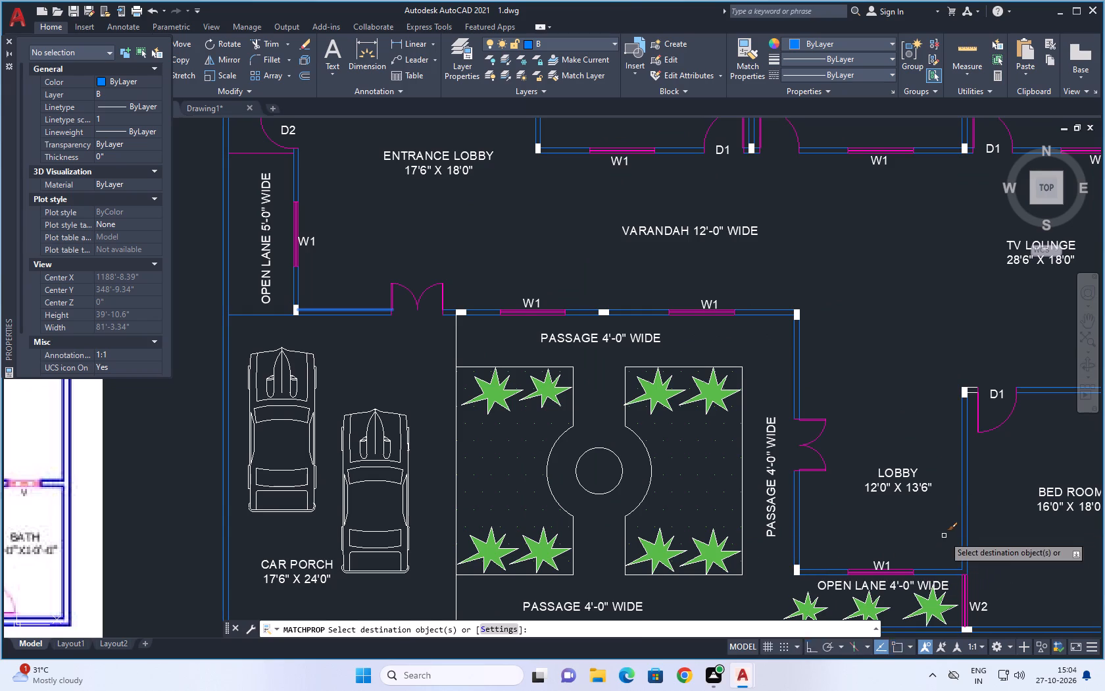
{"action": "scroll", "coordinate": [860, 513], "scroll_direction": "down", "scroll_amount": 1}
{"action": "scroll", "coordinate": [933, 434], "scroll_direction": "up", "scroll_amount": 4}
{"action": "left_click_drag", "start_coordinate": [908, 426], "coordinate": [902, 466]}
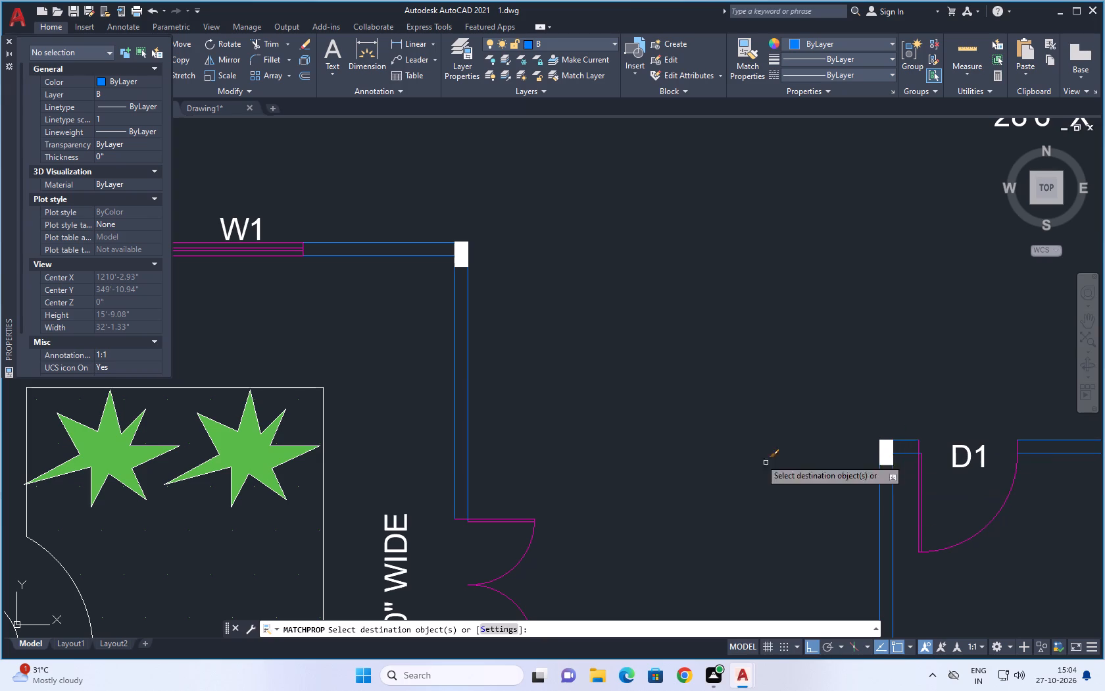
Match the layer B properties onto the short wall below the D2 door between the lower bed room and its bath.
{"action": "scroll", "coordinate": [677, 399], "scroll_direction": "down", "scroll_amount": 4}
{"action": "scroll", "coordinate": [787, 490], "scroll_direction": "up", "scroll_amount": 4}
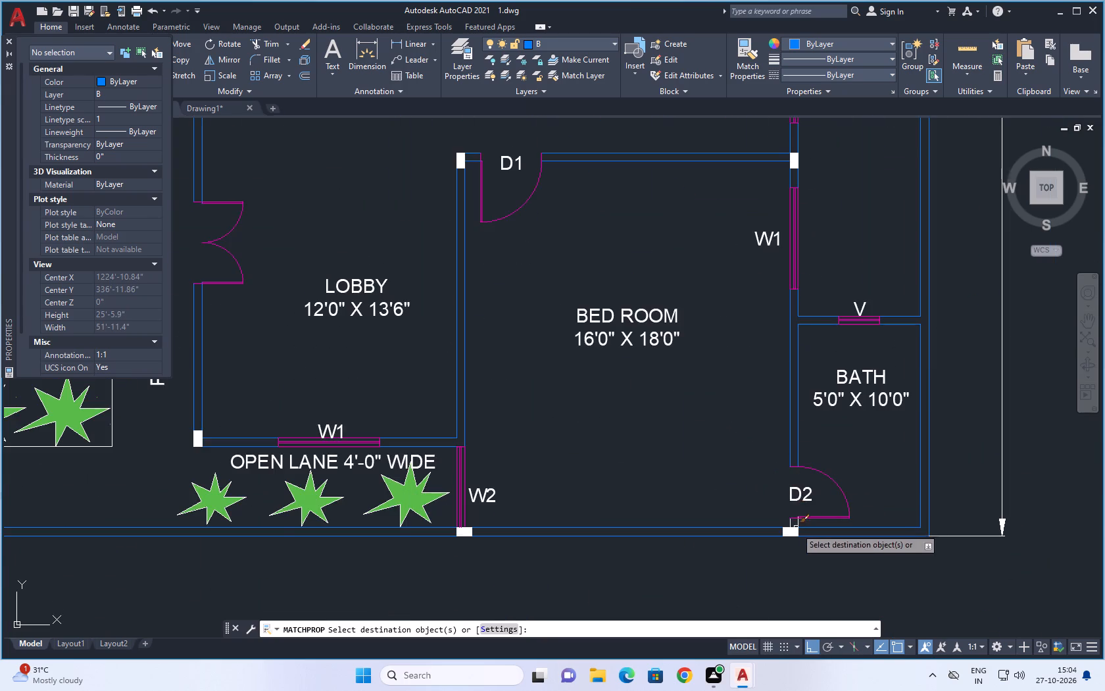
{"action": "scroll", "coordinate": [791, 530], "scroll_direction": "up", "scroll_amount": 5}
{"action": "left_click_drag", "start_coordinate": [861, 477], "coordinate": [731, 489]}
{"action": "scroll", "coordinate": [724, 489], "scroll_direction": "down", "scroll_amount": 4}
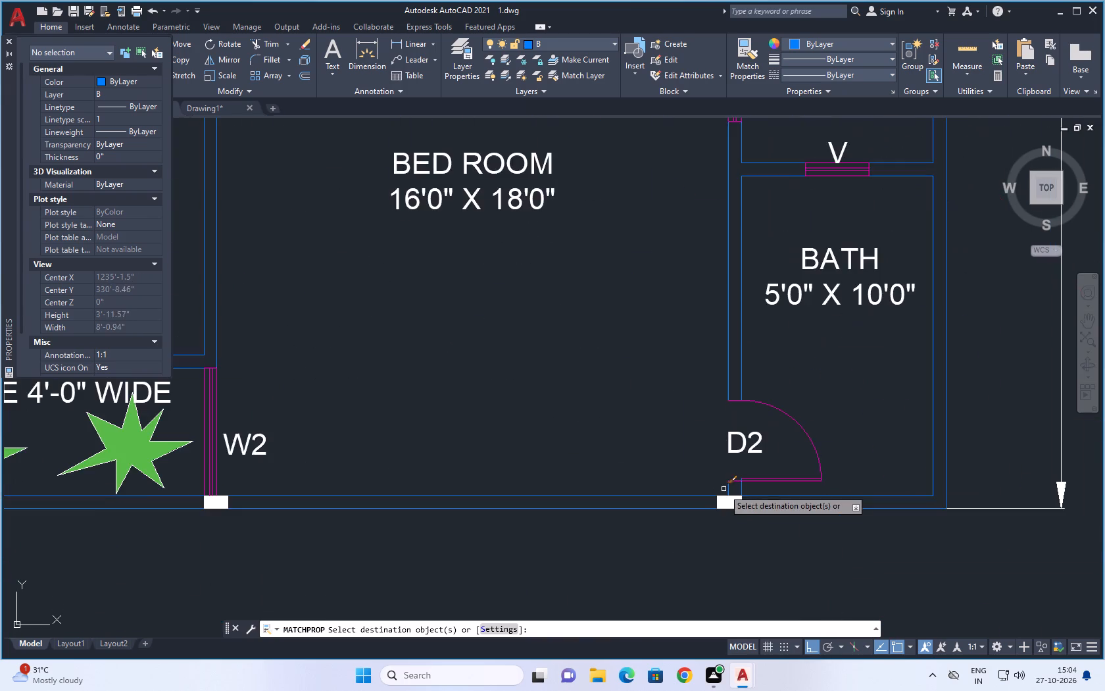
{"action": "scroll", "coordinate": [735, 511], "scroll_direction": "down", "scroll_amount": 3}
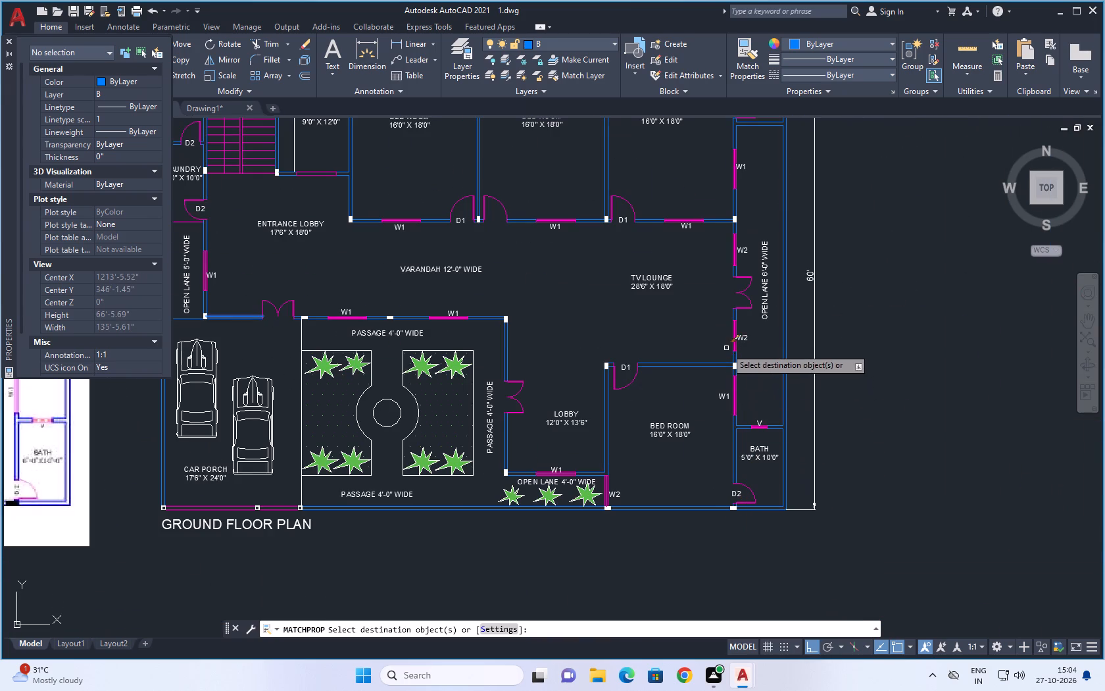
{"action": "scroll", "coordinate": [732, 259], "scroll_direction": "down", "scroll_amount": 1}
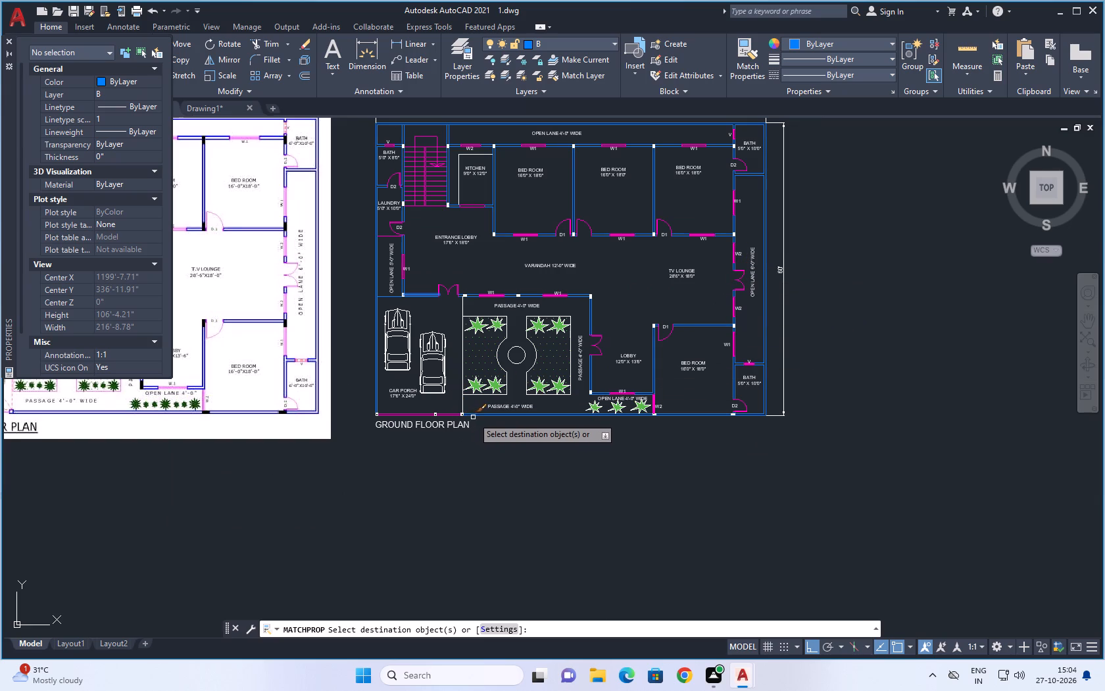
{"action": "key", "text": "space"}
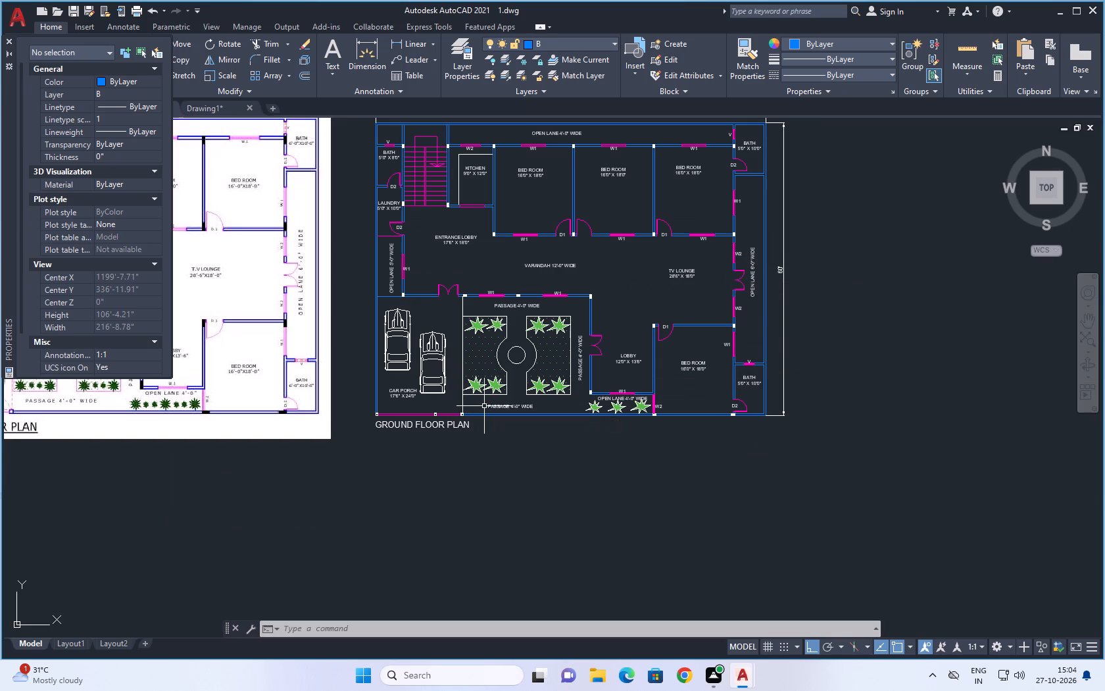
Match the lobby double door's magenta layer P properties onto the car porch–lawn boundary line, both lawn outlines with their arcs, and the central circle.
{"action": "key", "text": "m"}
{"action": "key", "text": "a"}
{"action": "key", "text": "space"}
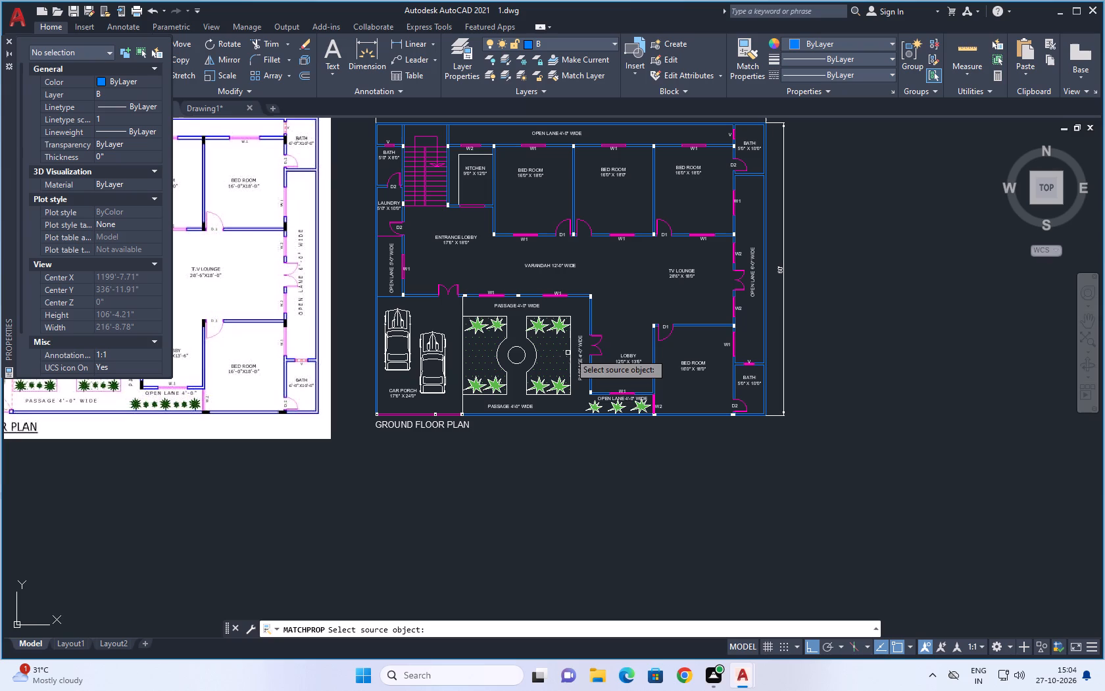
{"action": "left_click", "coordinate": [594, 343]}
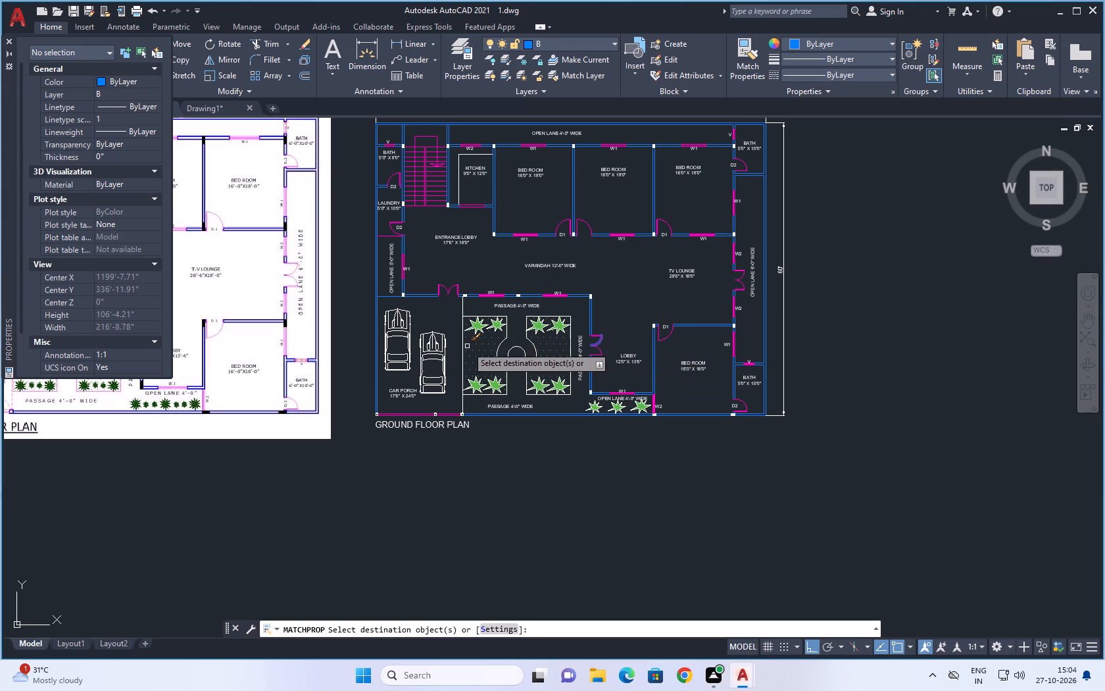
{"action": "left_click", "coordinate": [461, 340]}
{"action": "scroll", "coordinate": [489, 458], "scroll_direction": "up", "scroll_amount": 1}
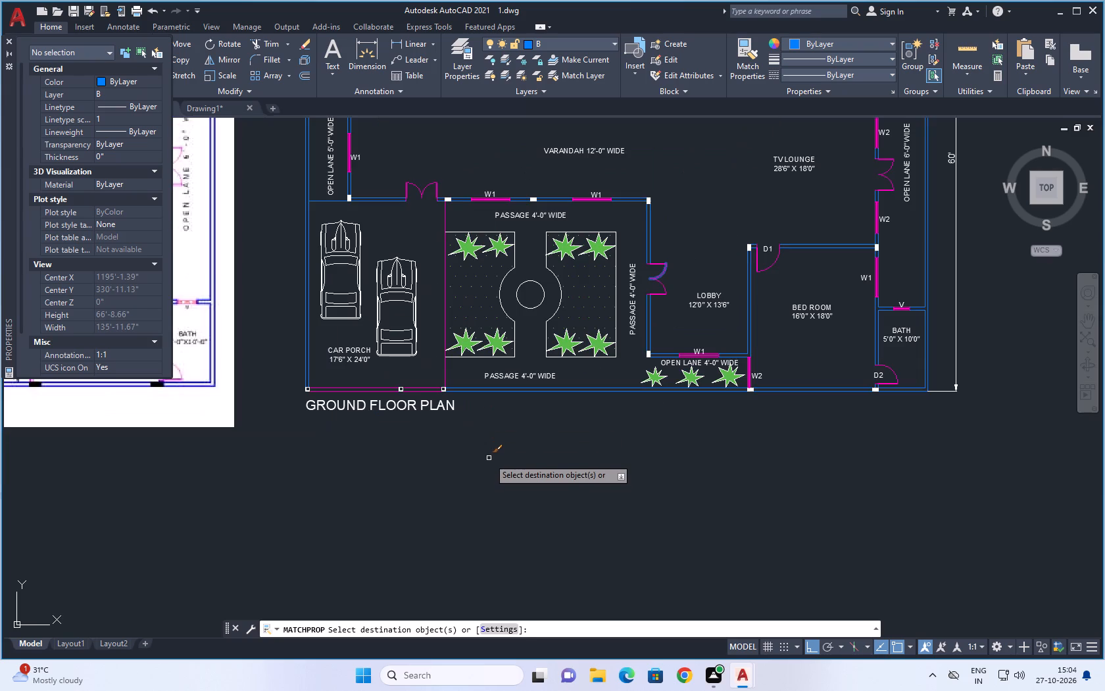
{"action": "left_click", "coordinate": [505, 359]}
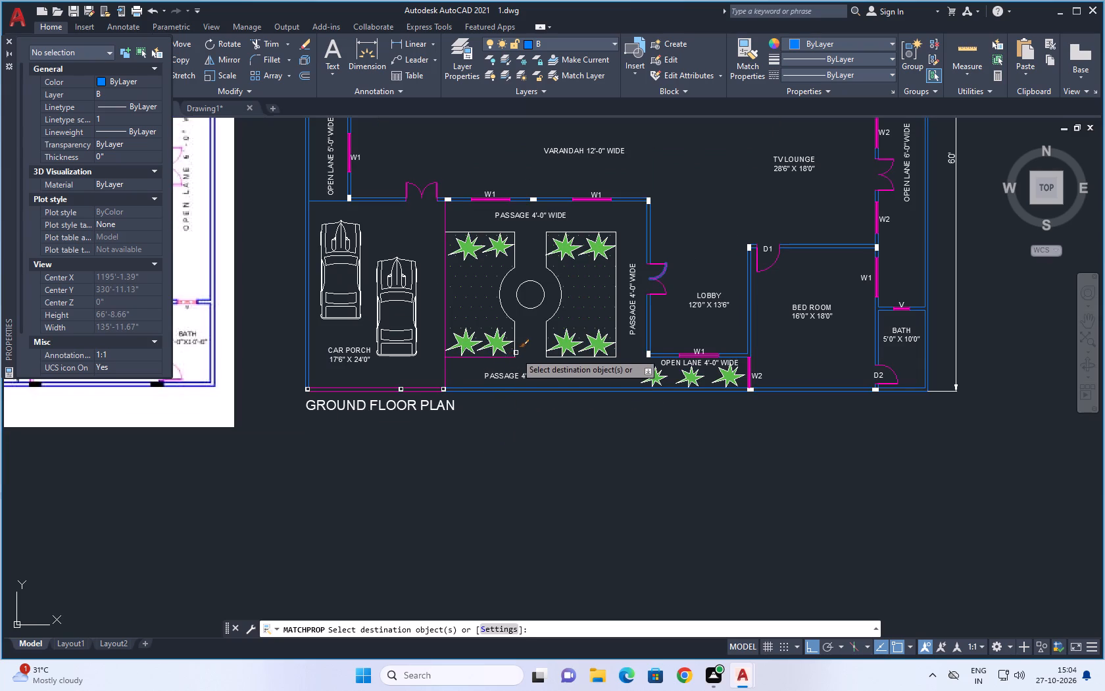
{"action": "left_click", "coordinate": [515, 345]}
{"action": "left_click", "coordinate": [506, 314]}
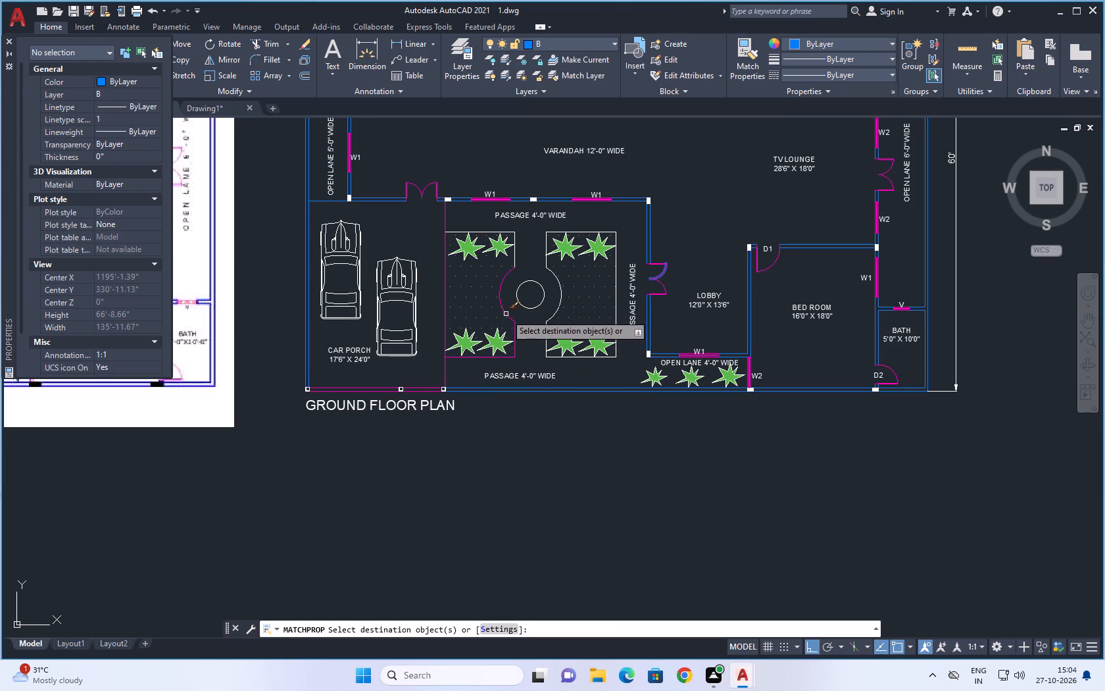
{"action": "left_click", "coordinate": [524, 306]}
{"action": "left_click", "coordinate": [516, 257]}
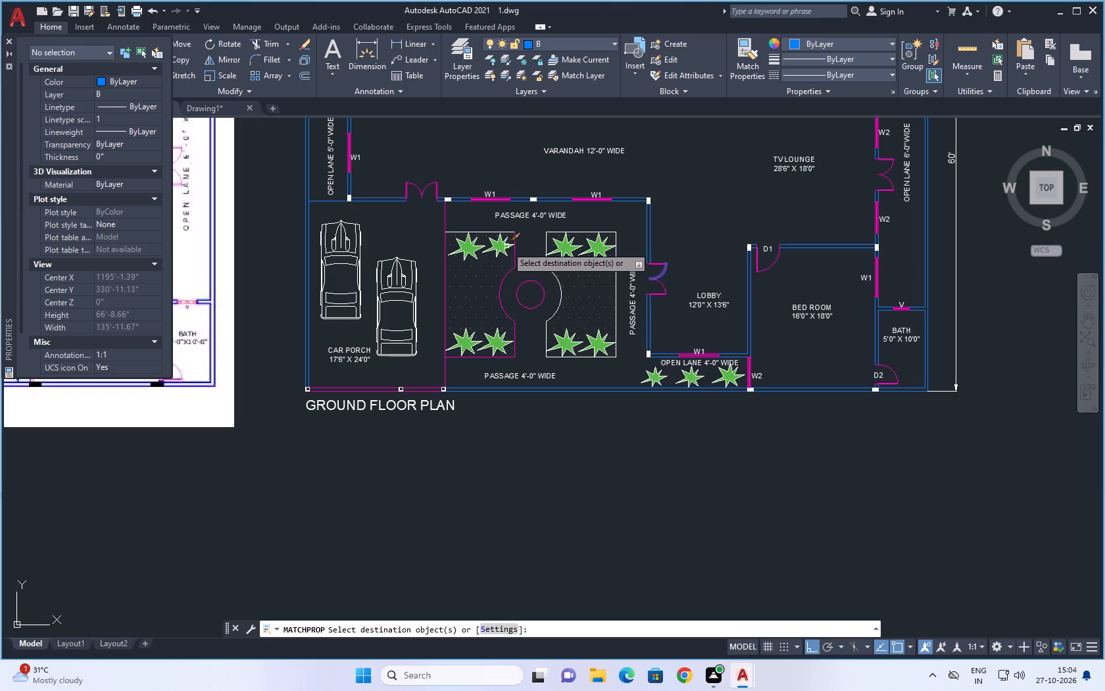
{"action": "left_click", "coordinate": [484, 231]}
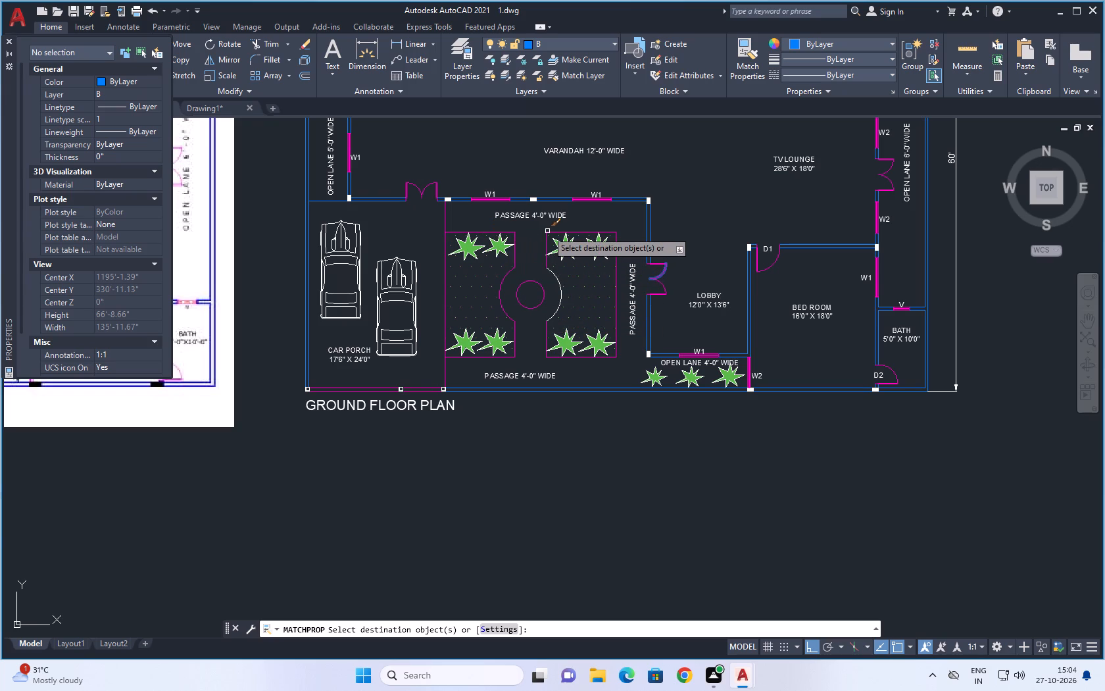
{"action": "left_click", "coordinate": [547, 231]}
{"action": "left_click", "coordinate": [552, 272]}
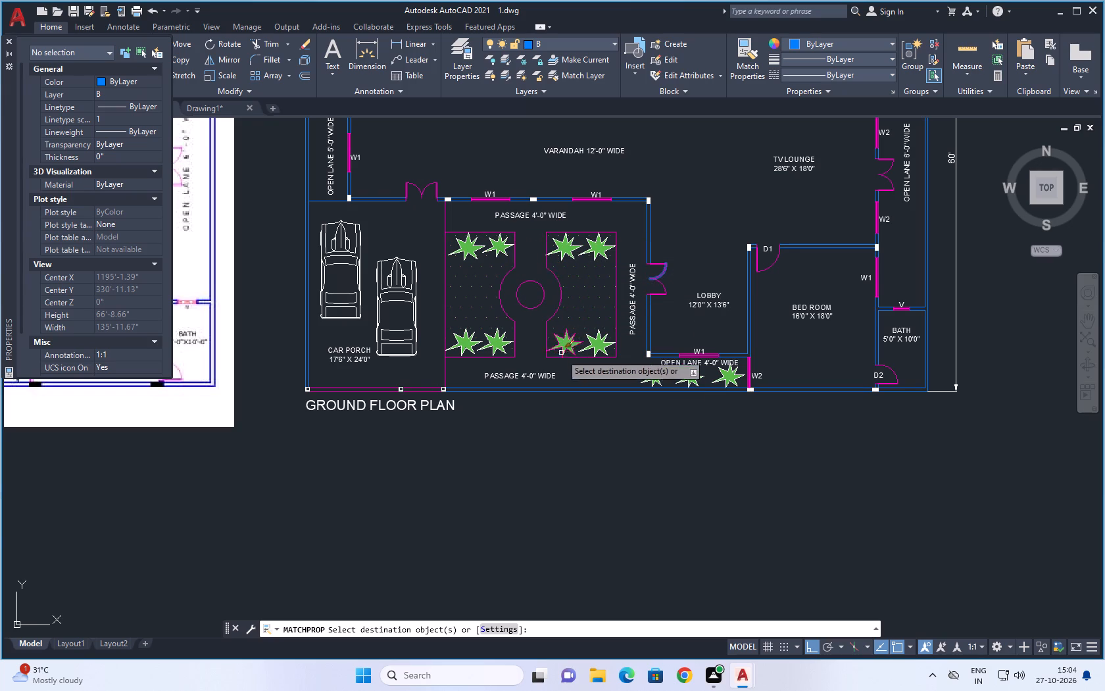
{"action": "key", "text": "space"}
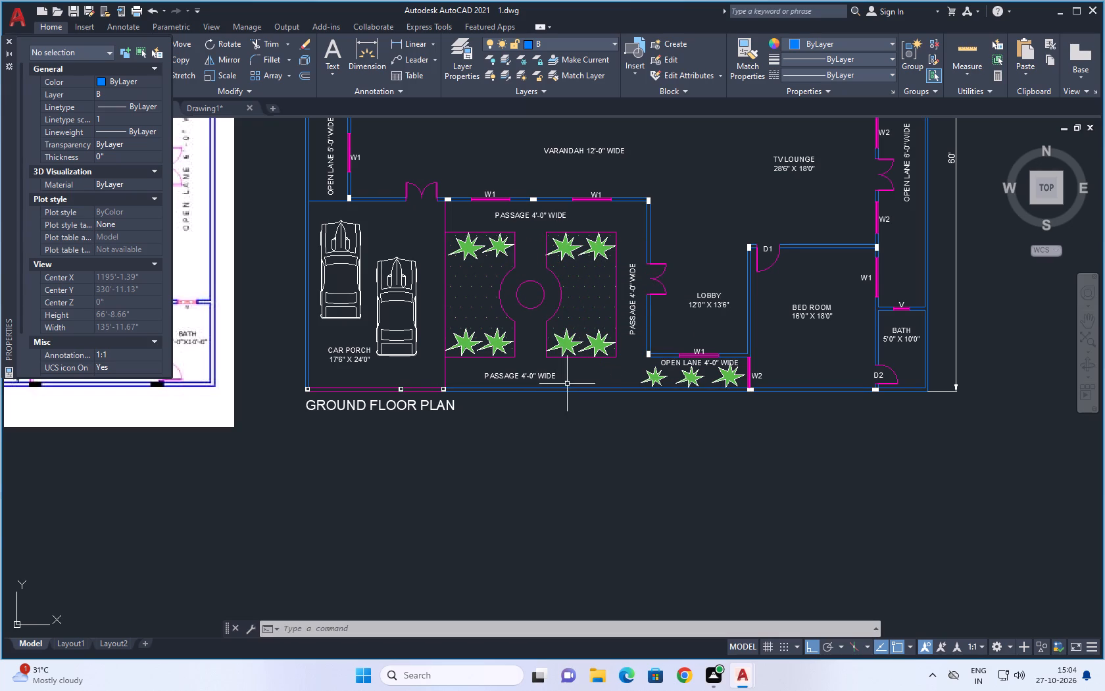
Examine the redrawn ground floor plan beside the reference for objects that still need their layer colour.
{"action": "scroll", "coordinate": [602, 384], "scroll_direction": "down", "scroll_amount": 2}
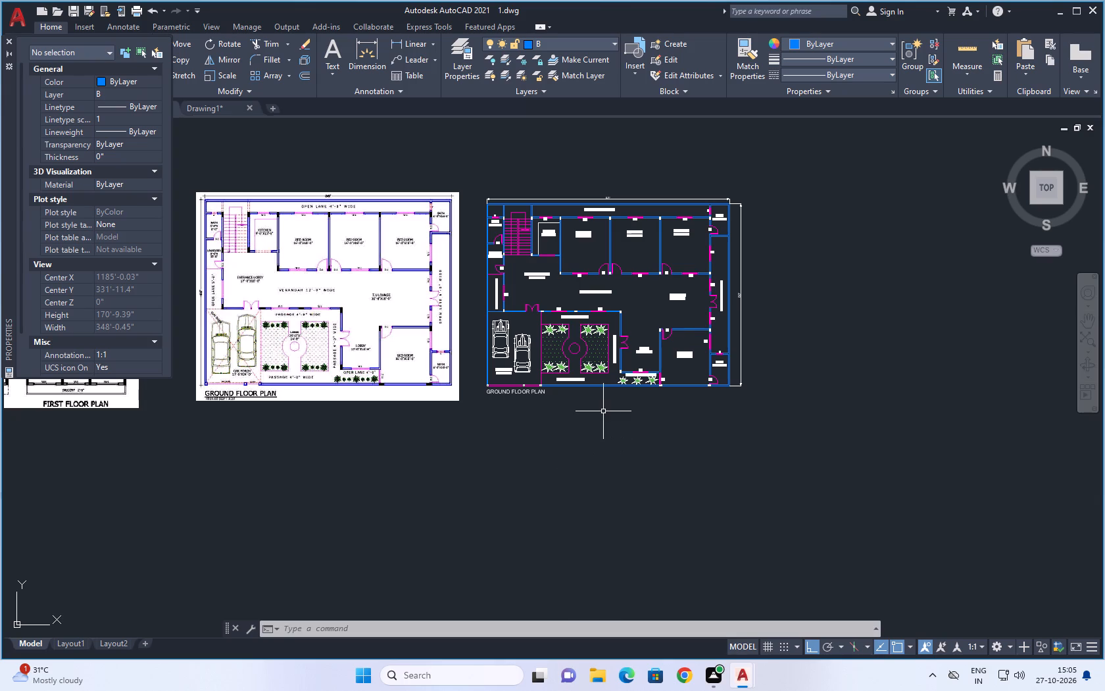
{"action": "scroll", "coordinate": [603, 408], "scroll_direction": "up", "scroll_amount": 2}
{"action": "scroll", "coordinate": [603, 408], "scroll_direction": "down", "scroll_amount": 1}
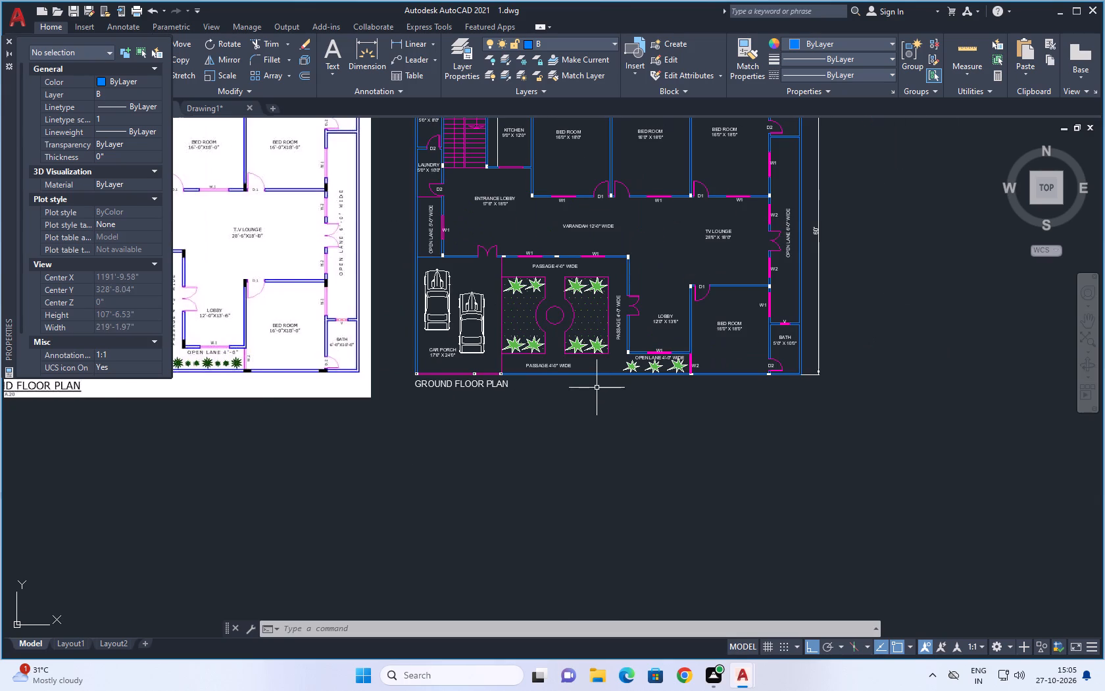
{"action": "scroll", "coordinate": [595, 389], "scroll_direction": "down", "scroll_amount": 1}
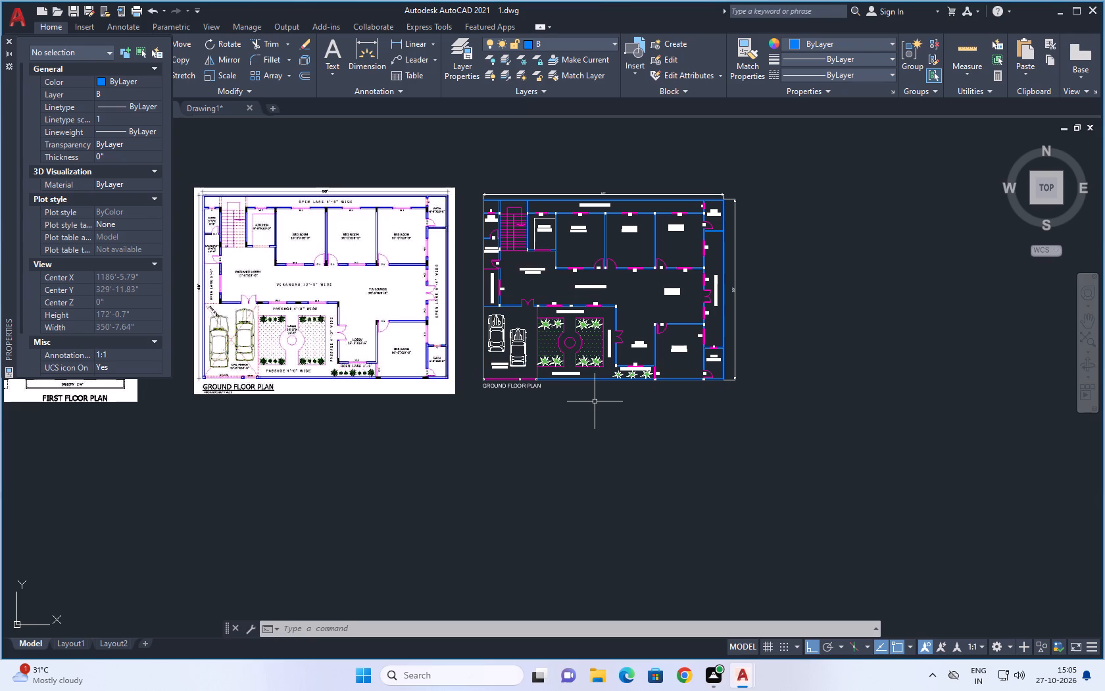
{"action": "scroll", "coordinate": [595, 403], "scroll_direction": "down", "scroll_amount": 2}
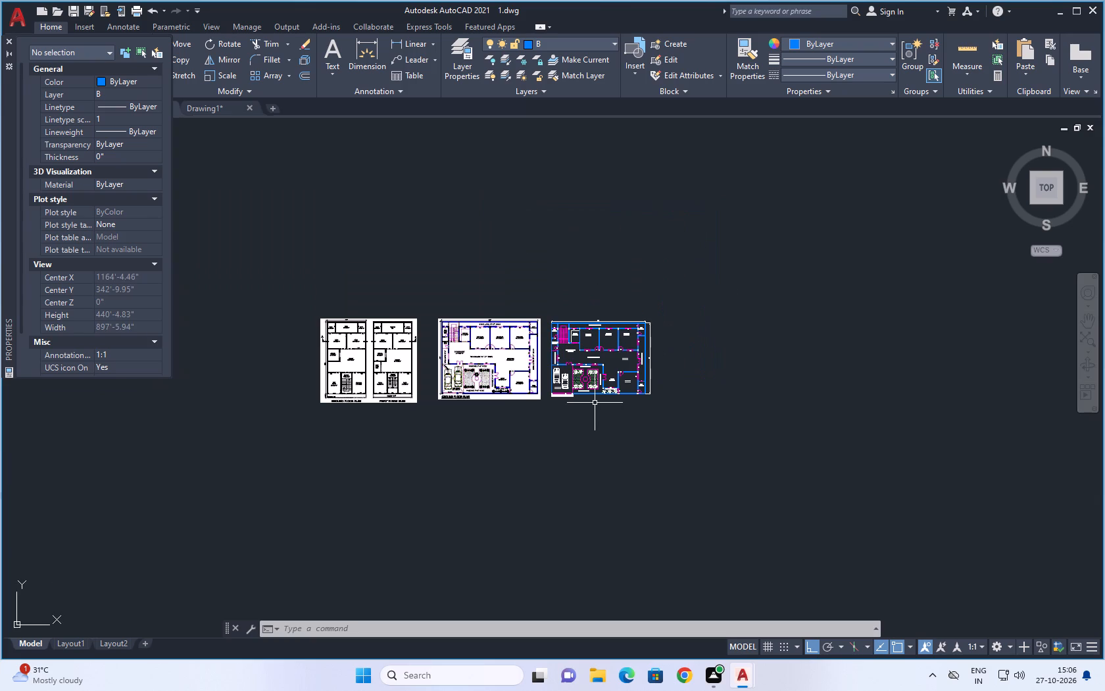
{"action": "scroll", "coordinate": [595, 403], "scroll_direction": "up", "scroll_amount": 1}
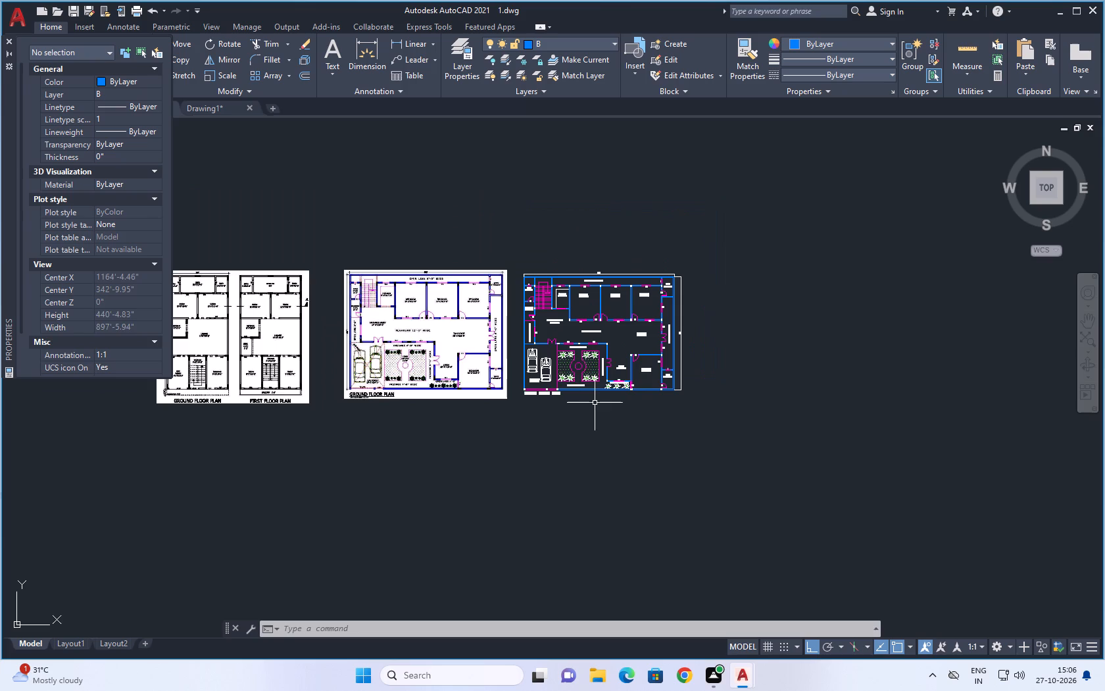
{"action": "scroll", "coordinate": [601, 381], "scroll_direction": "up", "scroll_amount": 3}
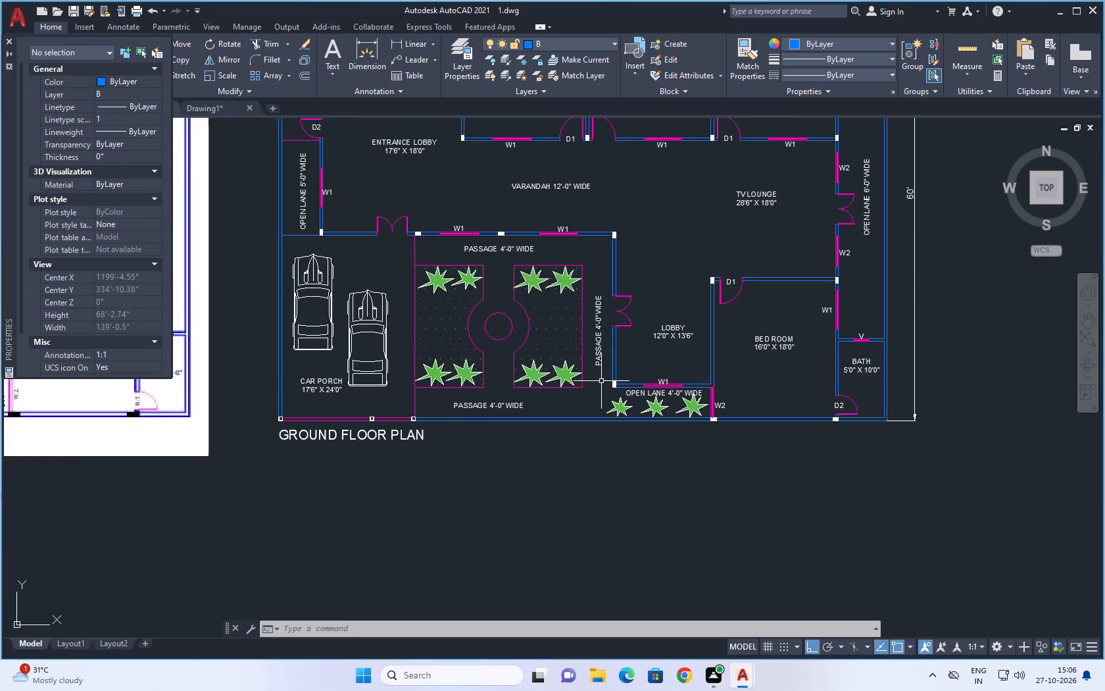
{"action": "scroll", "coordinate": [601, 381], "scroll_direction": "down", "scroll_amount": 2}
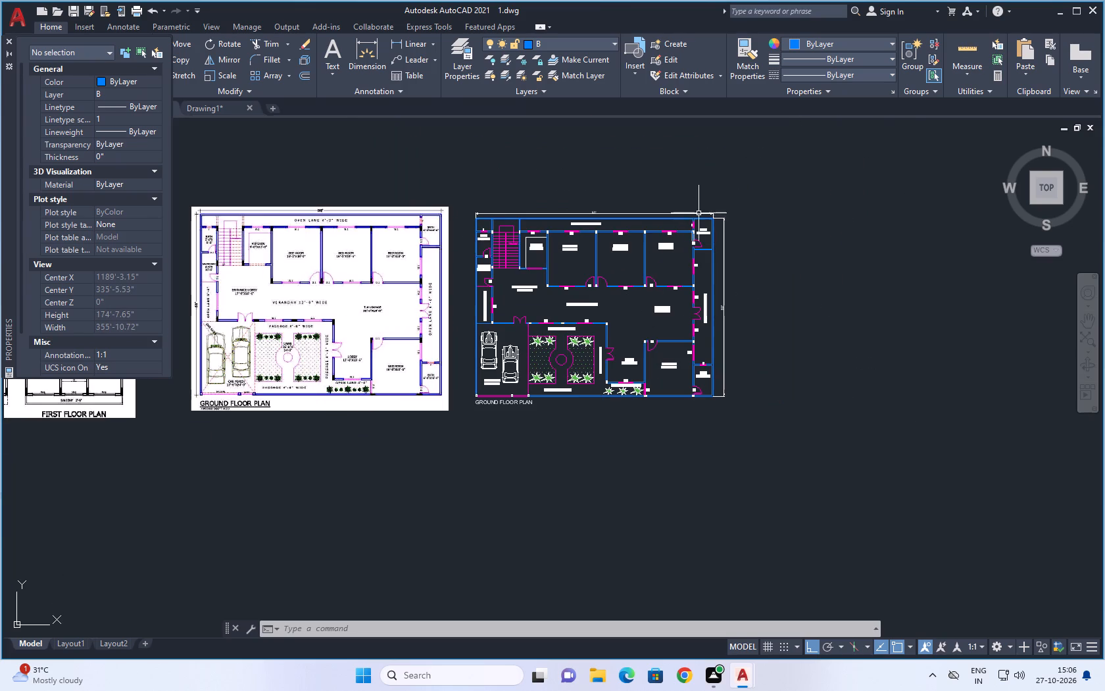
{"action": "scroll", "coordinate": [698, 211], "scroll_direction": "up", "scroll_amount": 2}
{"action": "scroll", "coordinate": [698, 211], "scroll_direction": "down", "scroll_amount": 2}
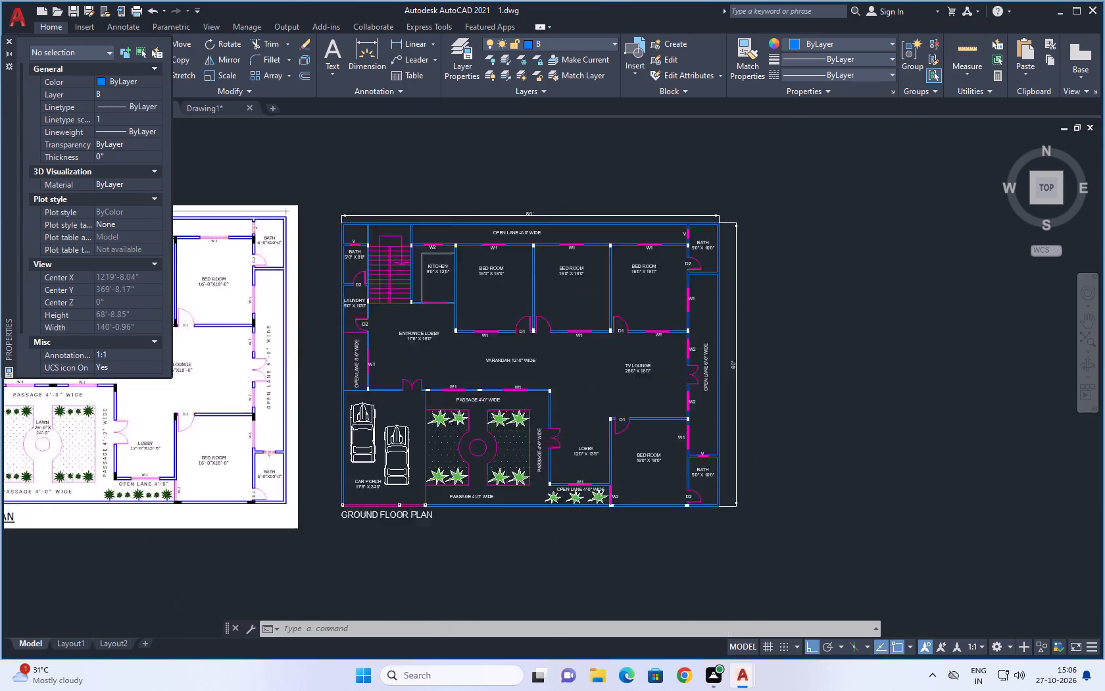
{"action": "scroll", "coordinate": [698, 211], "scroll_direction": "up", "scroll_amount": 1}
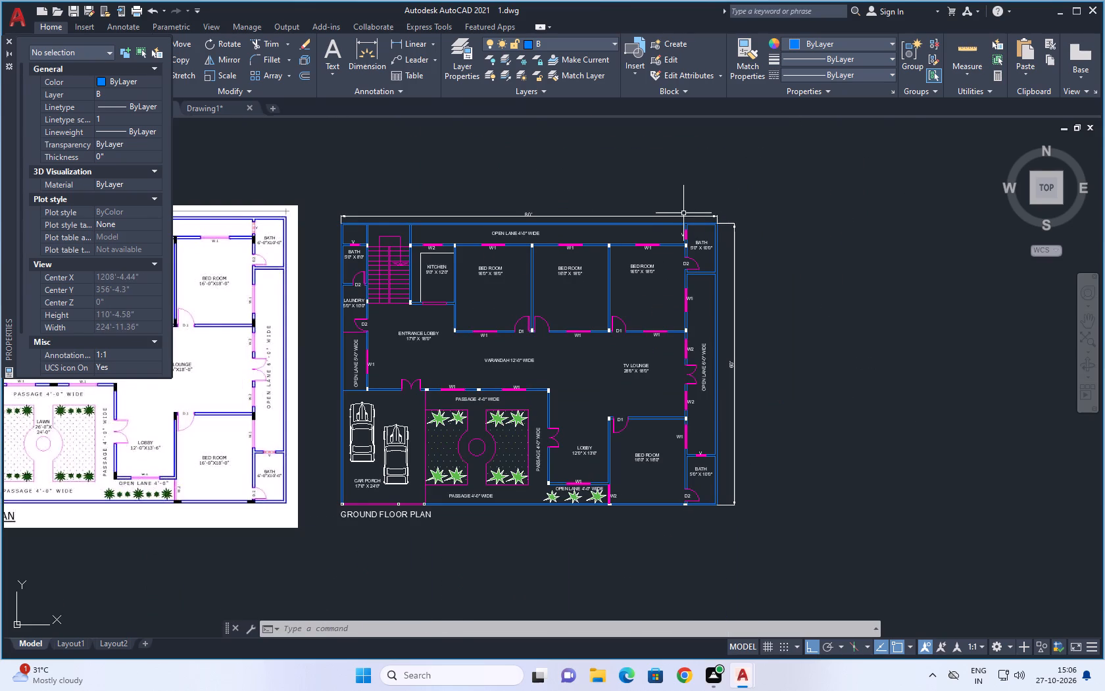
{"action": "scroll", "coordinate": [683, 213], "scroll_direction": "up", "scroll_amount": 1}
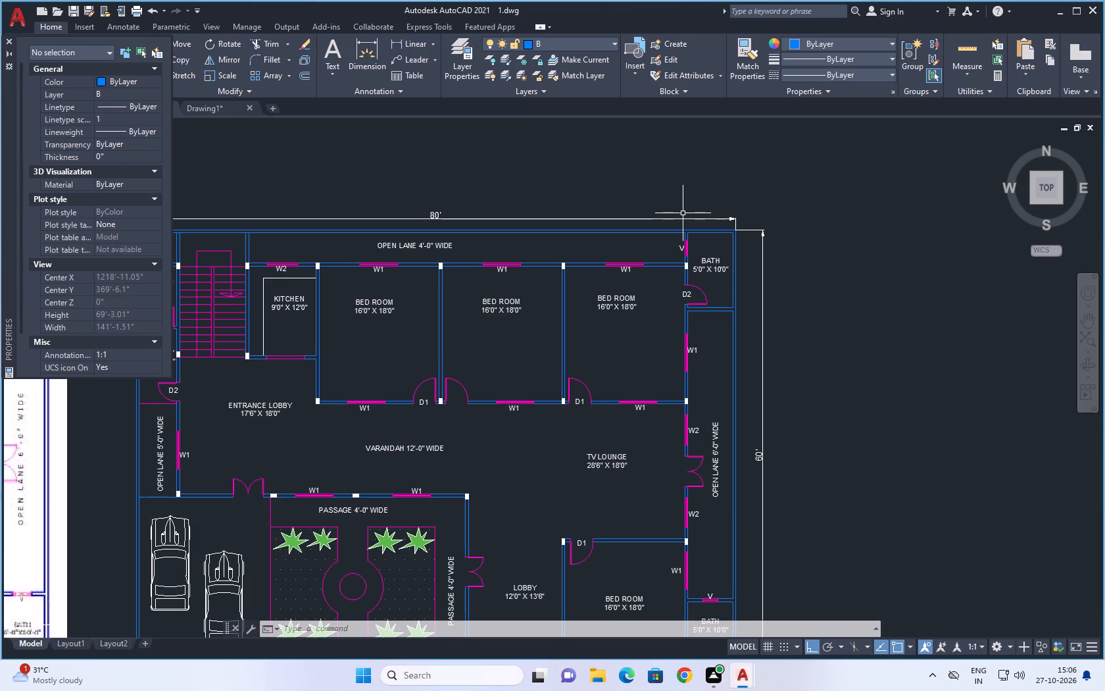
{"action": "scroll", "coordinate": [683, 213], "scroll_direction": "up", "scroll_amount": 1}
{"action": "scroll", "coordinate": [683, 213], "scroll_direction": "down", "scroll_amount": 2}
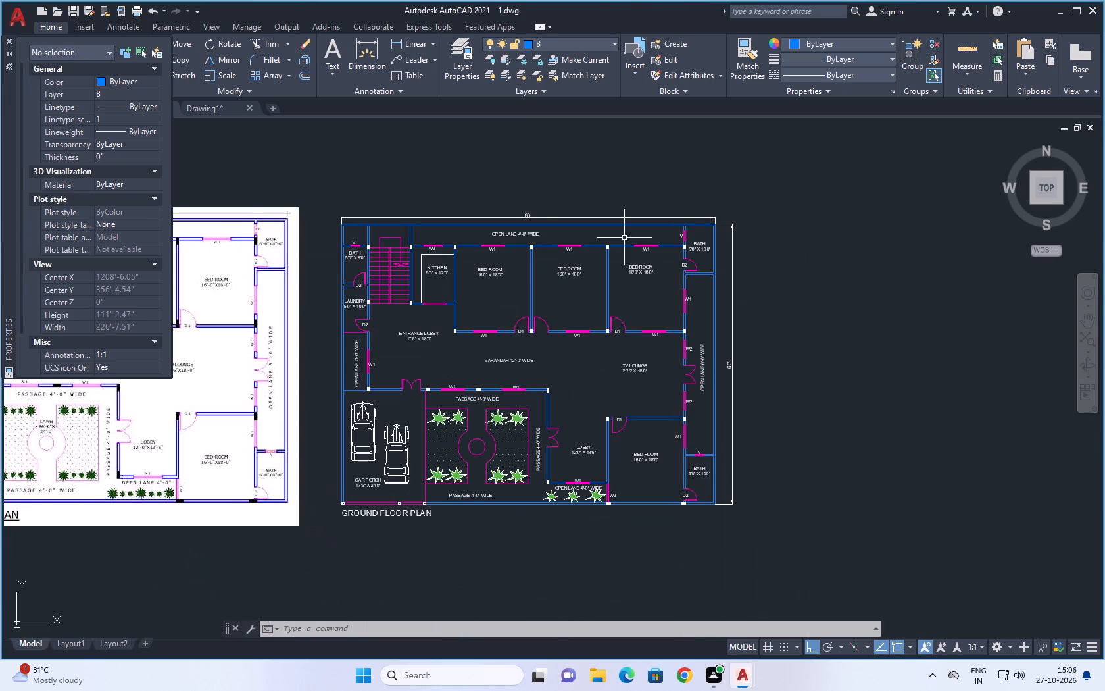
Put the car nearest the outer wall in the car porch on layer G.
{"action": "left_click", "coordinate": [374, 426]}
{"action": "left_click", "coordinate": [155, 109]}
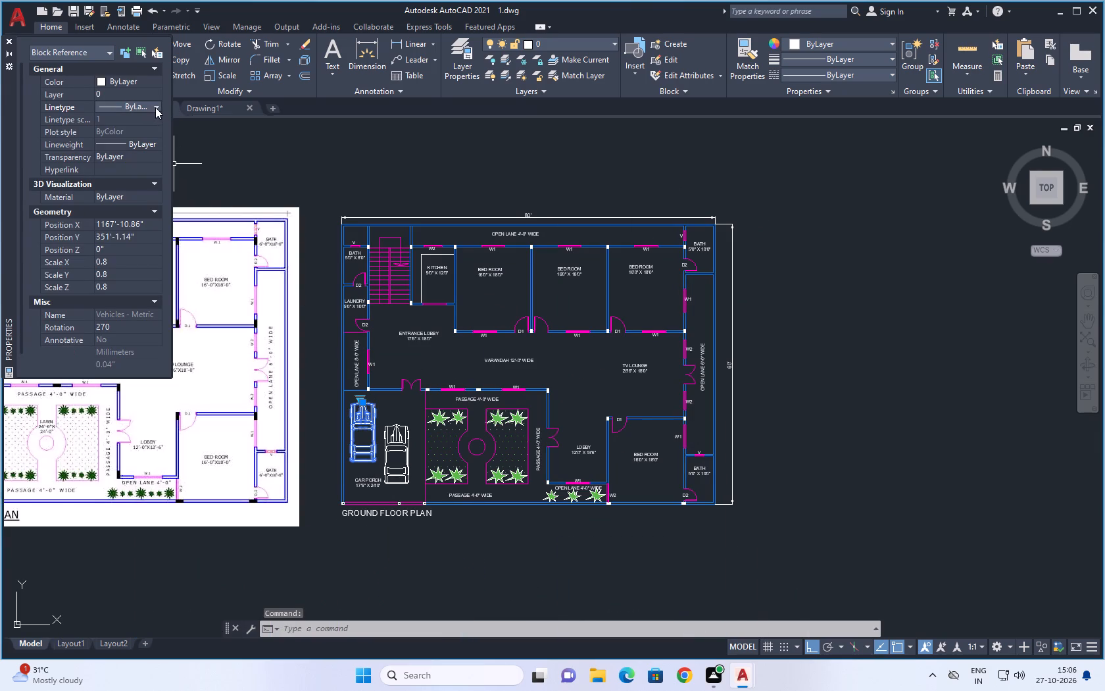
{"action": "double_click", "coordinate": [151, 95]}
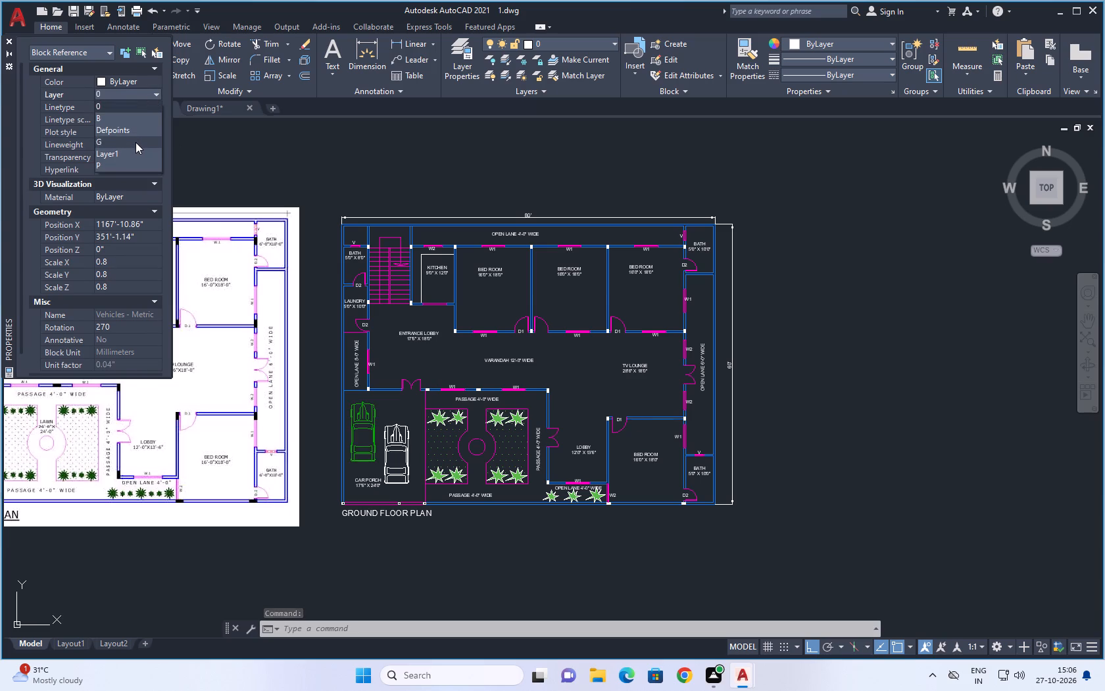
{"action": "left_click", "coordinate": [135, 142]}
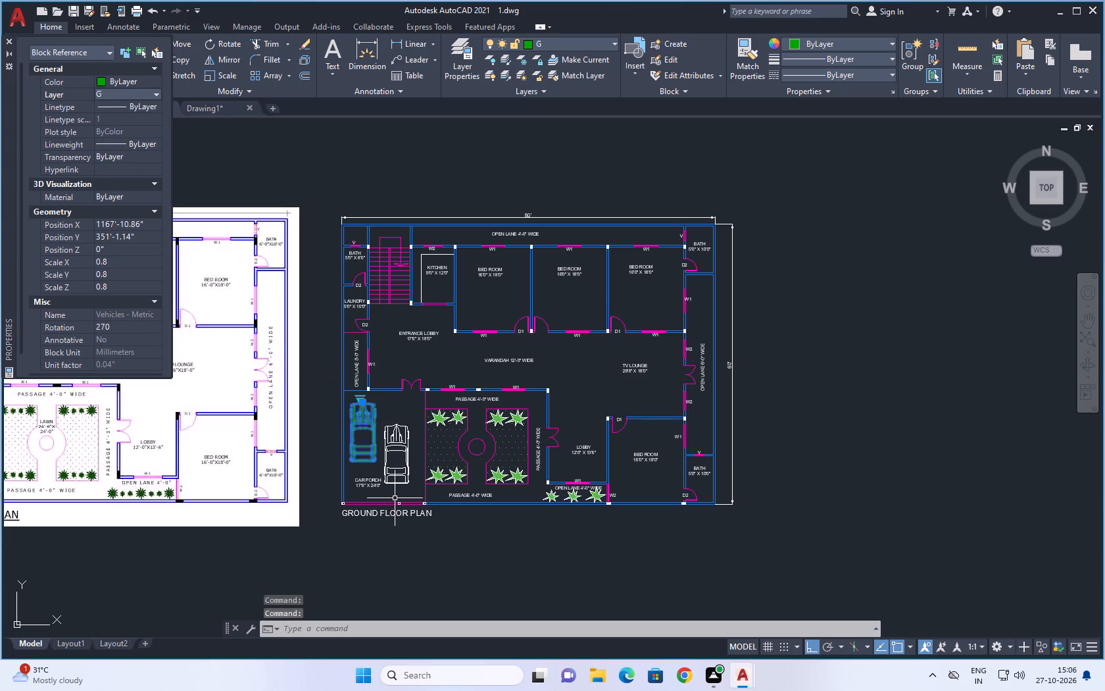
{"action": "key", "text": "Escape"}
Match the green car's layer G properties onto the white car beside the lawn in the car porch.
{"action": "key", "text": "m"}
{"action": "key", "text": "a"}
{"action": "key", "text": "space"}
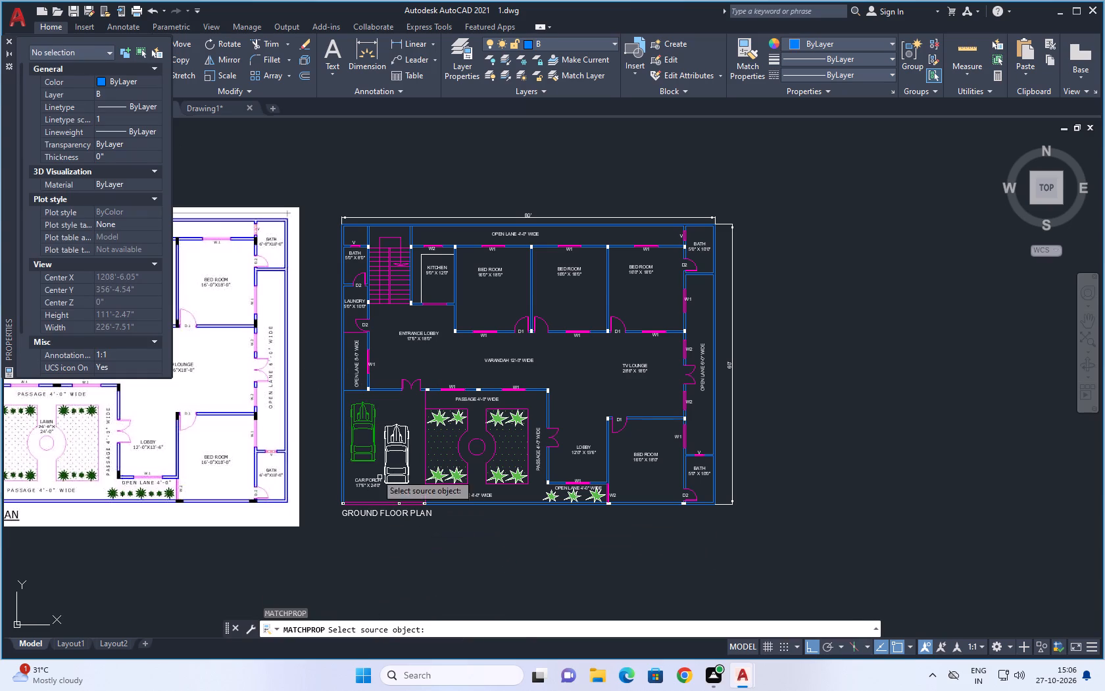
{"action": "left_click", "coordinate": [364, 453]}
{"action": "left_click", "coordinate": [395, 451]}
{"action": "key", "text": "space"}
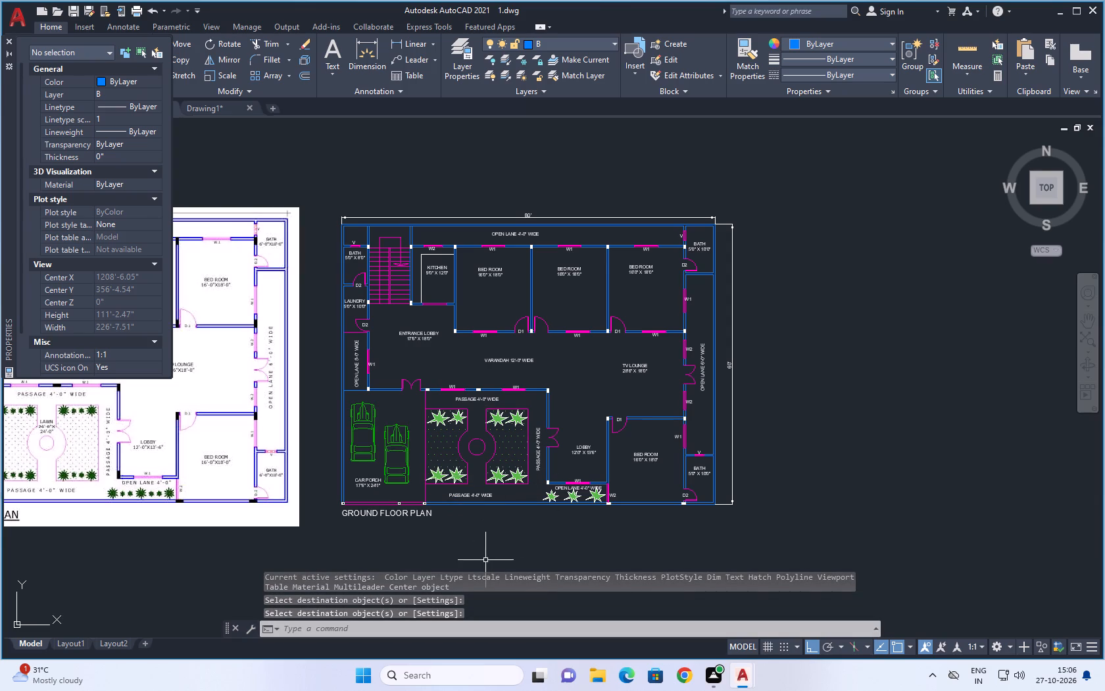
Load the ACAD_ISO02W100 ISO dash linetype into the drawing from acadiso.lin.
{"action": "scroll", "coordinate": [568, 507], "scroll_direction": "down", "scroll_amount": 2}
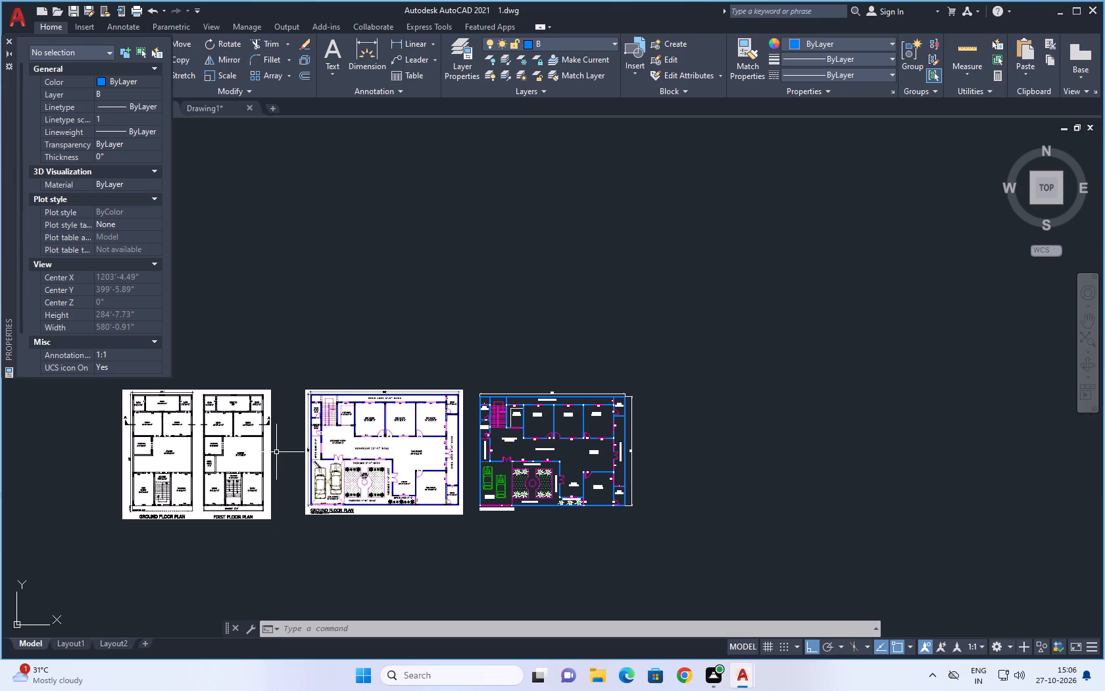
{"action": "type", "text": "LT"}
{"action": "key", "text": "space"}
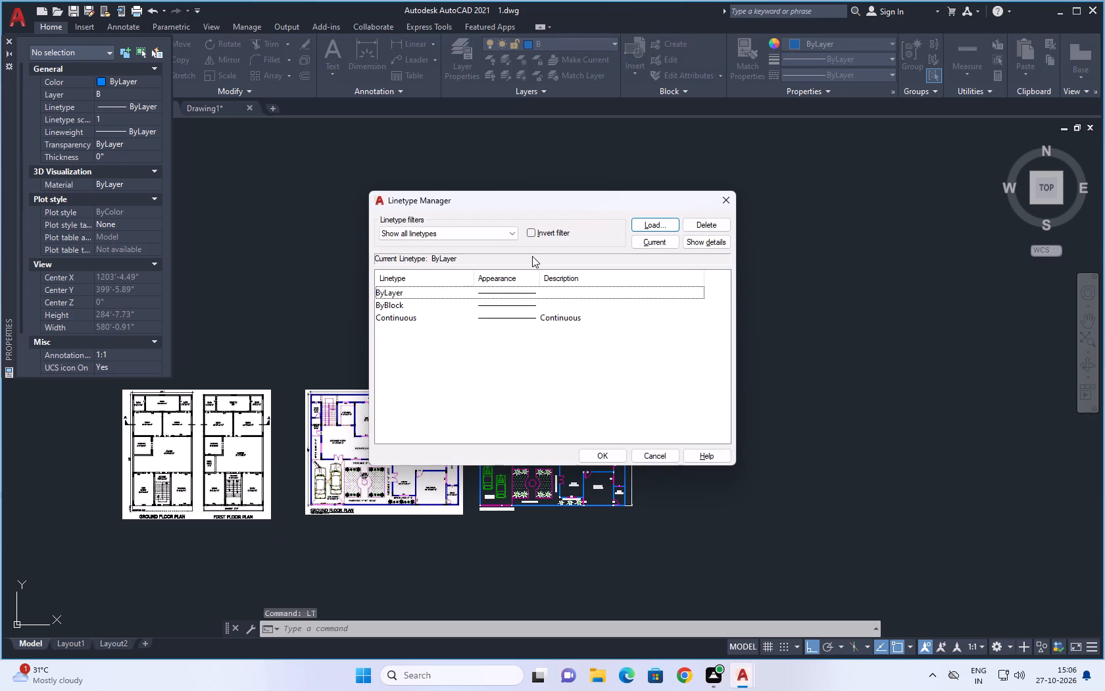
{"action": "left_click", "coordinate": [656, 224]}
{"action": "left_click", "coordinate": [543, 314]}
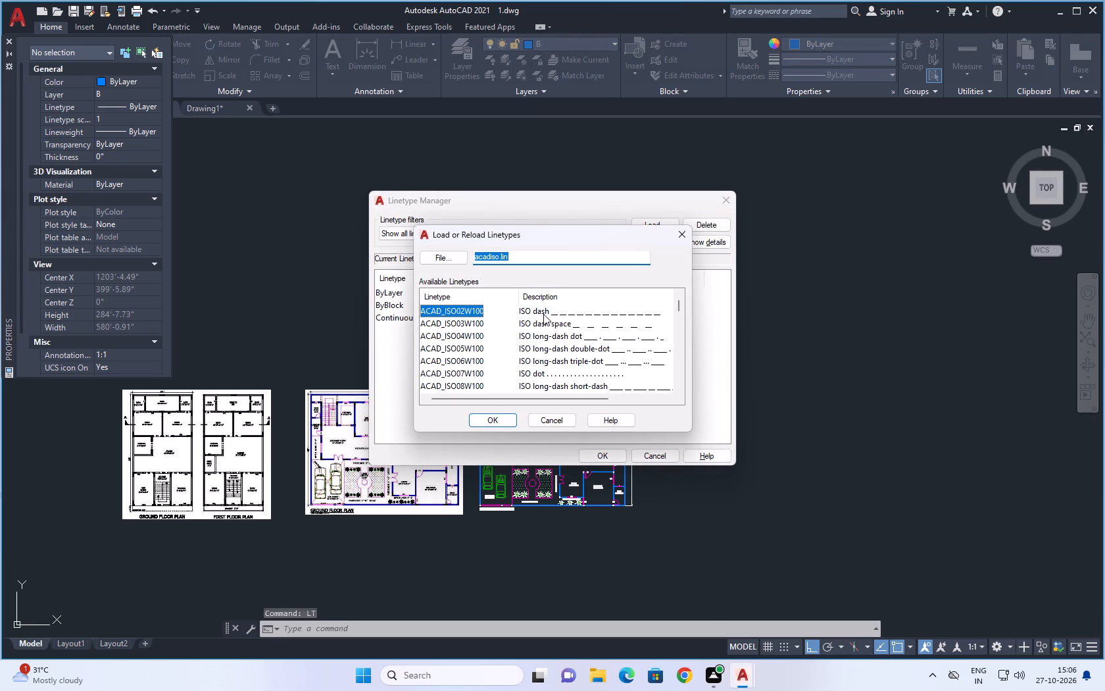
{"action": "left_click", "coordinate": [495, 420]}
{"action": "left_click", "coordinate": [600, 456]}
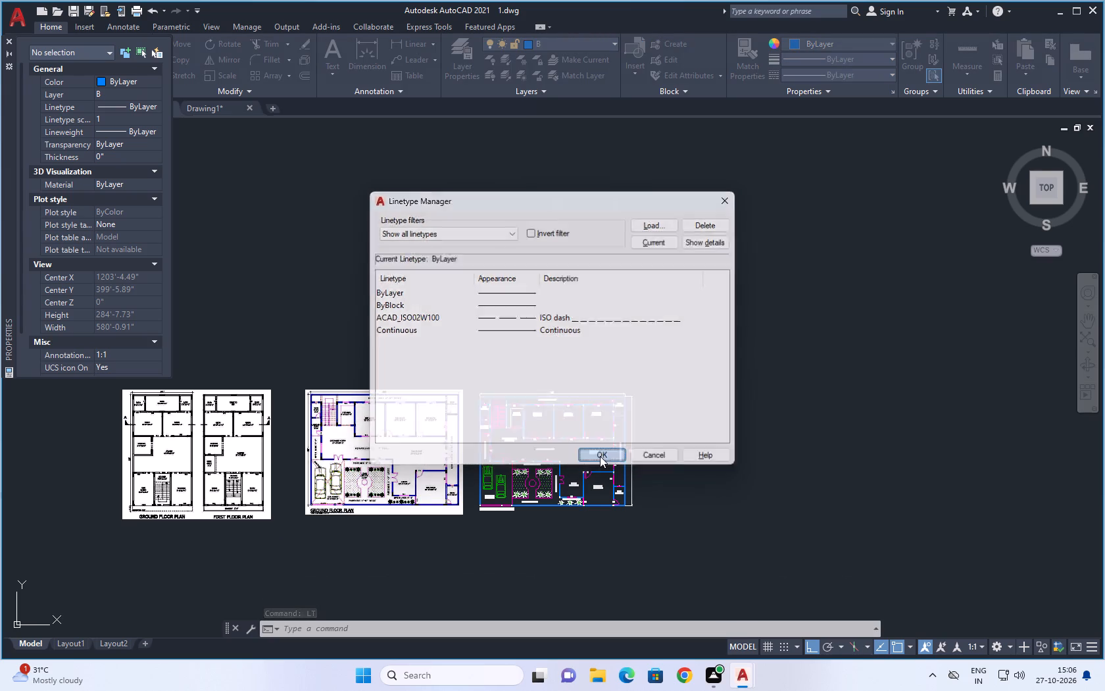
Apply the ACAD_ISO02W100 linetype to all the tread lines of the stair flight beside the kitchen.
{"action": "scroll", "coordinate": [491, 401], "scroll_direction": "up", "scroll_amount": 4}
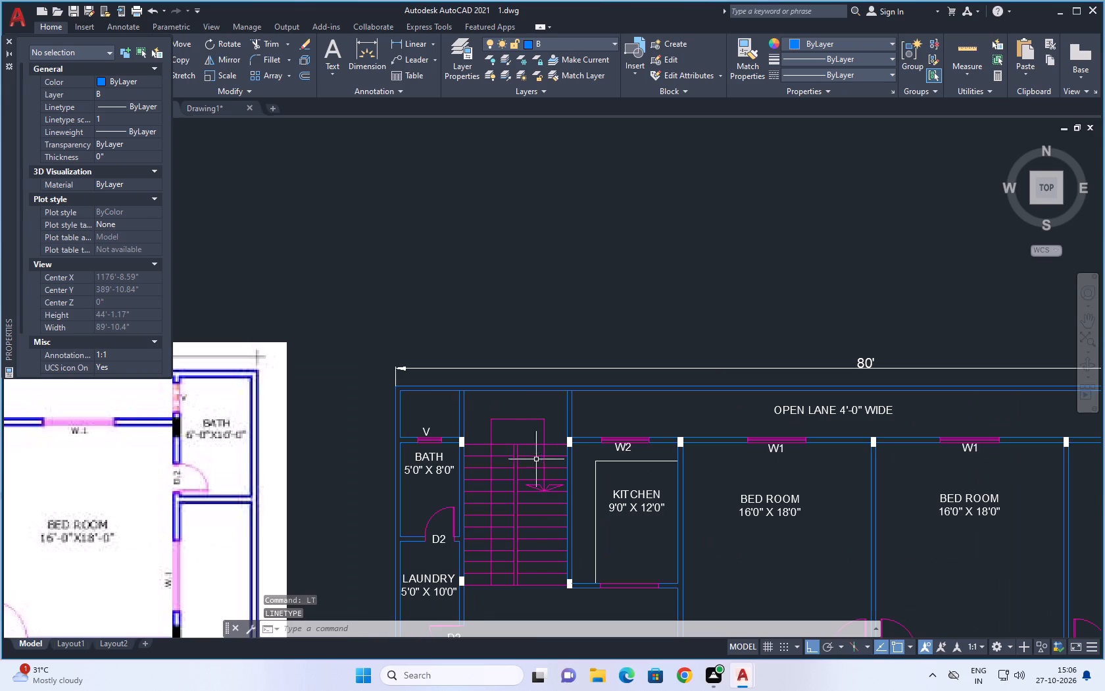
{"action": "scroll", "coordinate": [536, 446], "scroll_direction": "up", "scroll_amount": 3}
{"action": "left_click_drag", "start_coordinate": [536, 427], "coordinate": [520, 506]}
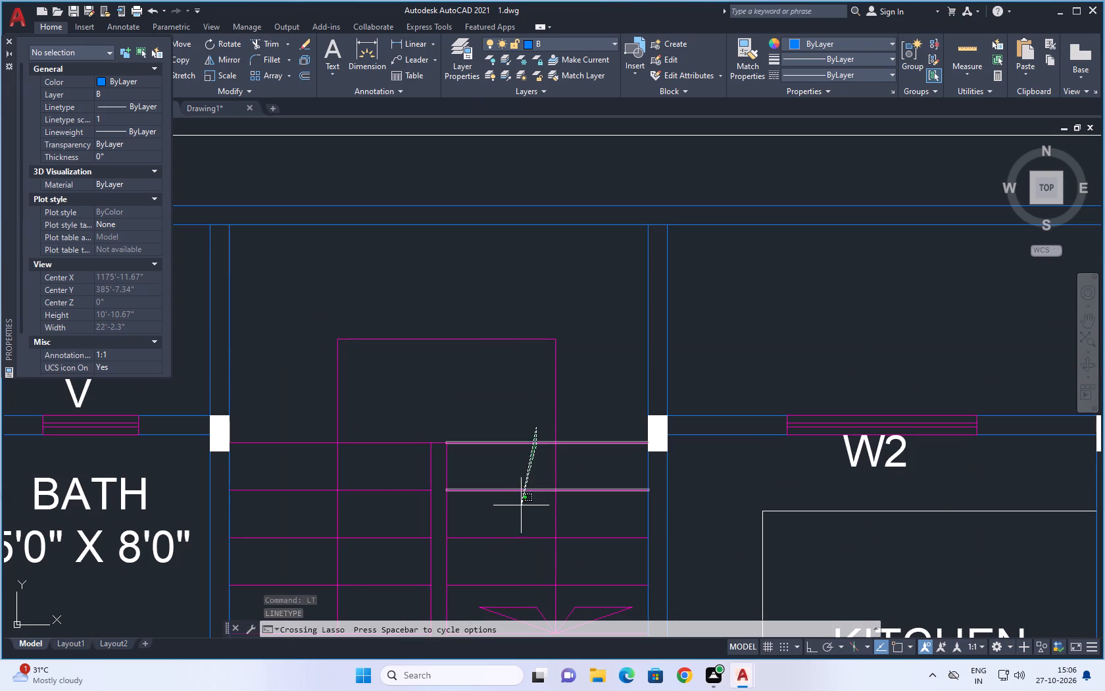
{"action": "left_click_drag", "start_coordinate": [520, 506], "coordinate": [499, 590]}
{"action": "scroll", "coordinate": [500, 419], "scroll_direction": "down", "scroll_amount": 2}
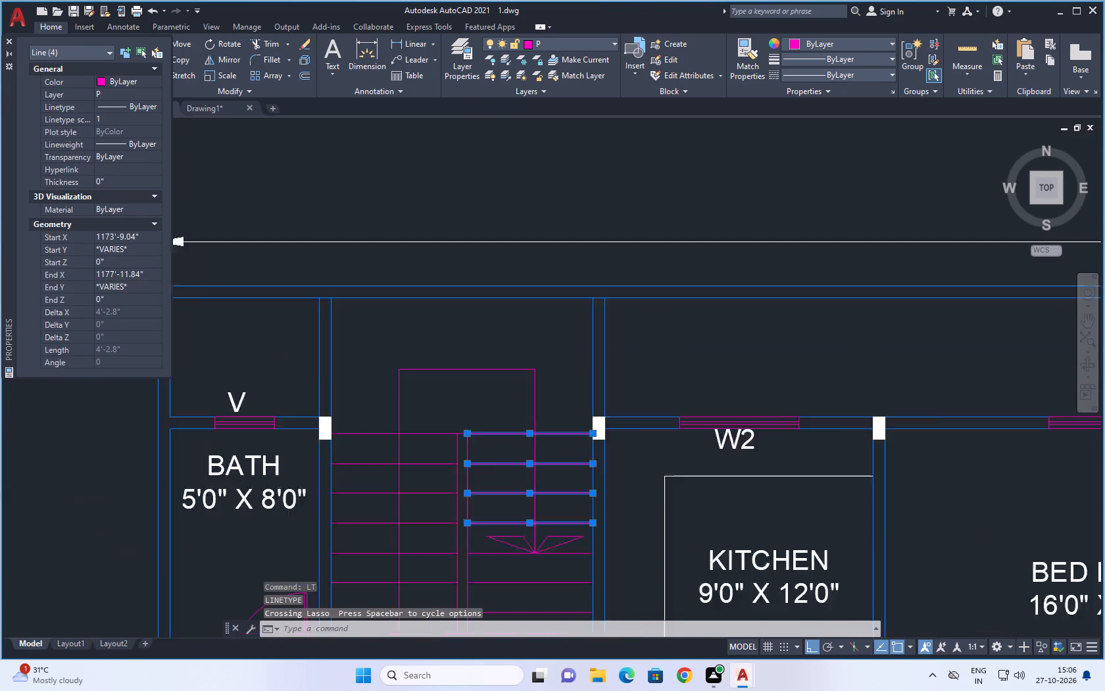
{"action": "scroll", "coordinate": [500, 419], "scroll_direction": "down", "scroll_amount": 1}
{"action": "scroll", "coordinate": [483, 519], "scroll_direction": "up", "scroll_amount": 3}
{"action": "left_click_drag", "start_coordinate": [515, 322], "coordinate": [516, 332]}
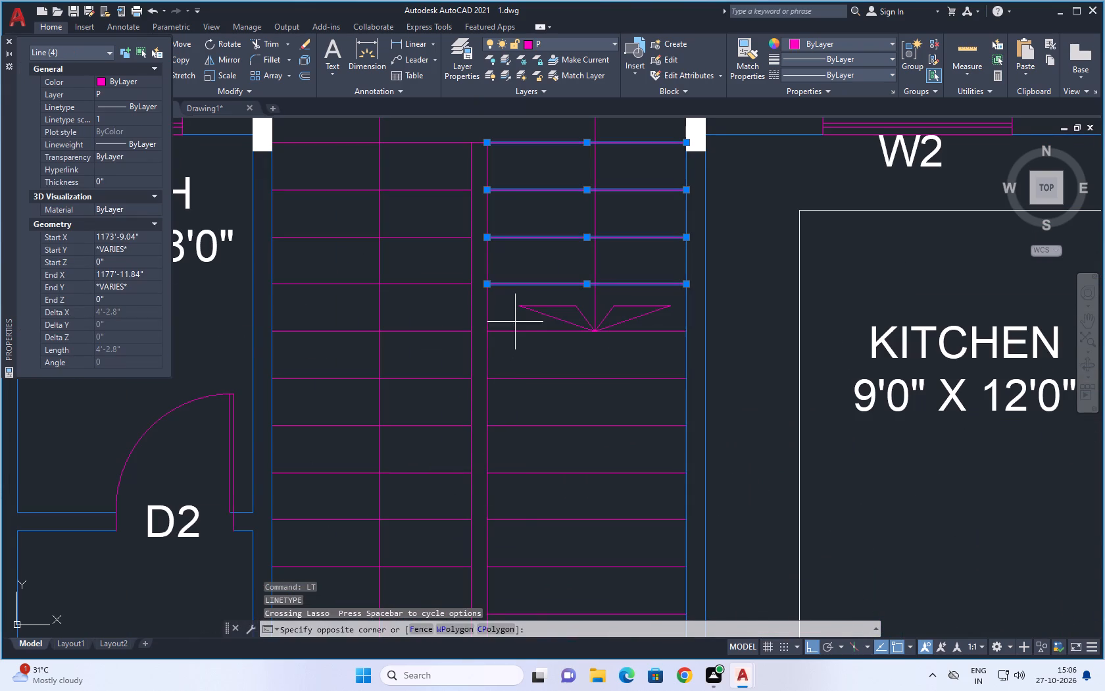
{"action": "left_click_drag", "start_coordinate": [516, 332], "coordinate": [516, 525]}
{"action": "left_click_drag", "start_coordinate": [664, 323], "coordinate": [630, 412]}
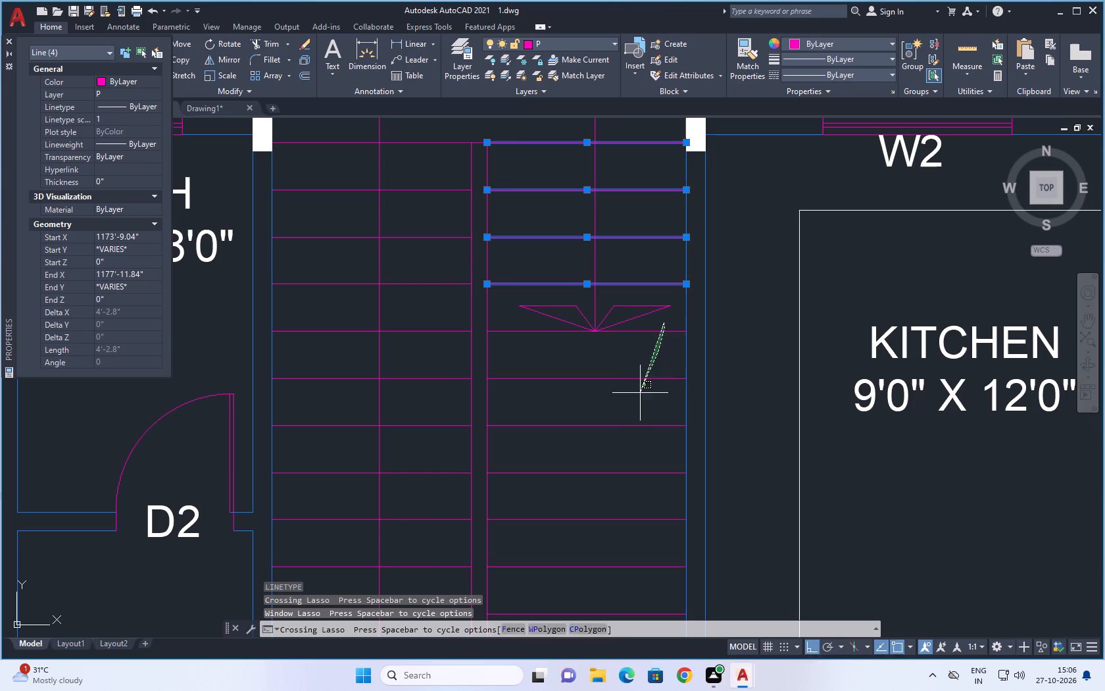
{"action": "left_click_drag", "start_coordinate": [630, 412], "coordinate": [545, 592]}
{"action": "scroll", "coordinate": [543, 473], "scroll_direction": "down", "scroll_amount": 3}
{"action": "scroll", "coordinate": [549, 530], "scroll_direction": "up", "scroll_amount": 3}
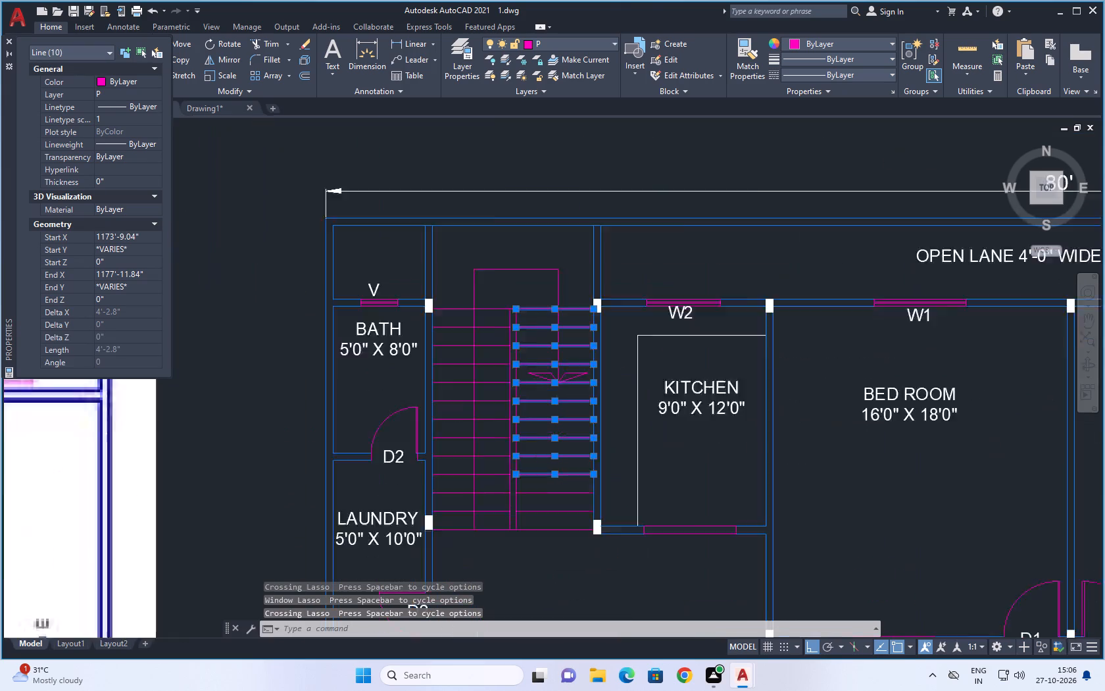
{"action": "left_click_drag", "start_coordinate": [562, 465], "coordinate": [529, 559]}
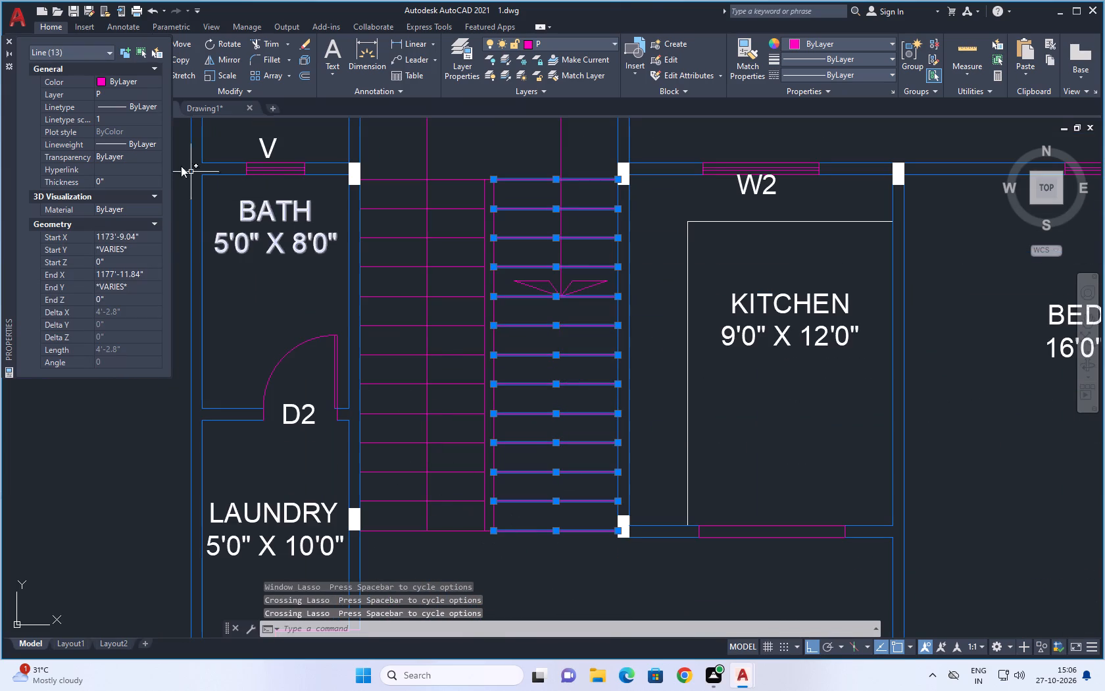
{"action": "left_click", "coordinate": [139, 115]}
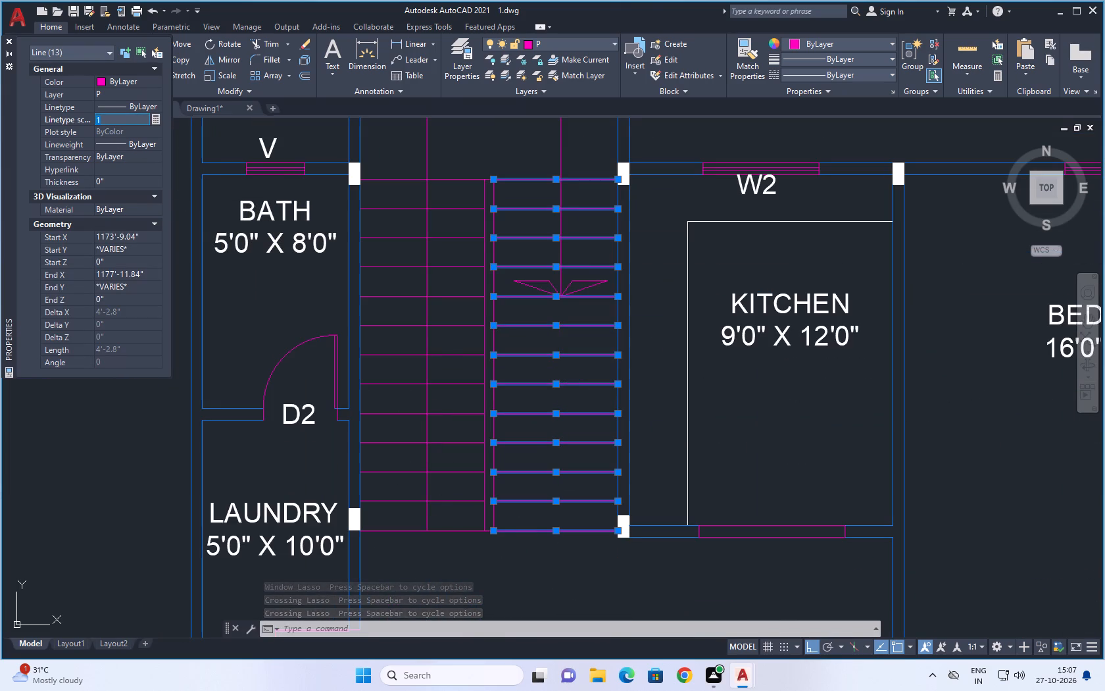
{"action": "left_click", "coordinate": [134, 101]}
{"action": "left_click", "coordinate": [137, 101]}
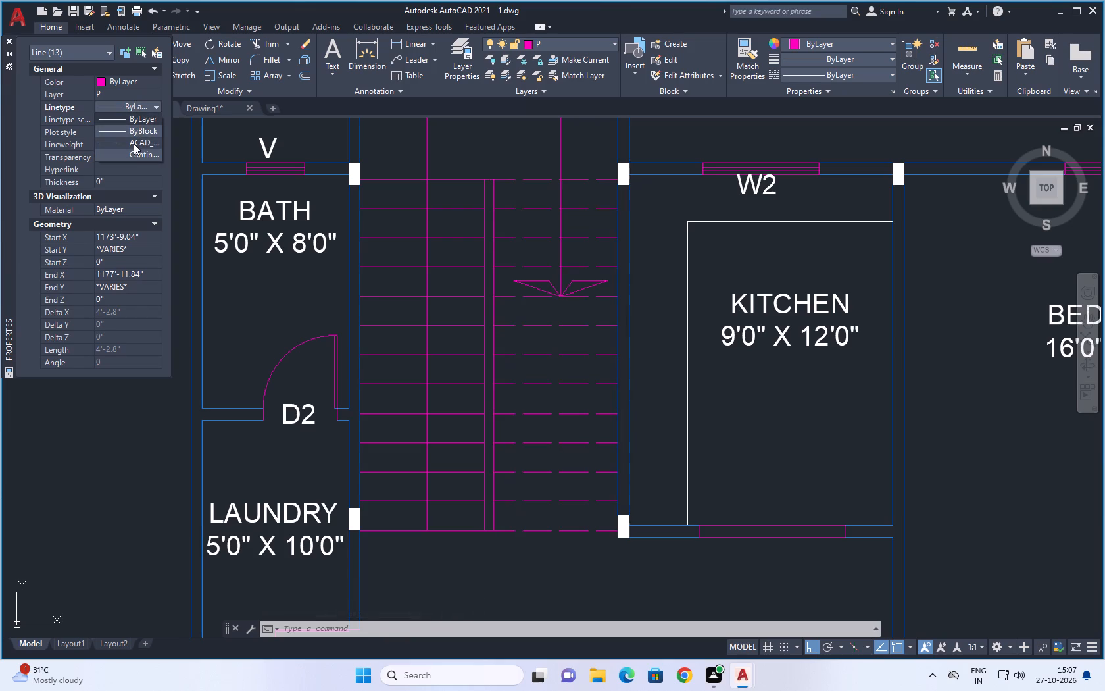
{"action": "left_click", "coordinate": [134, 143]}
{"action": "key", "text": "space"}
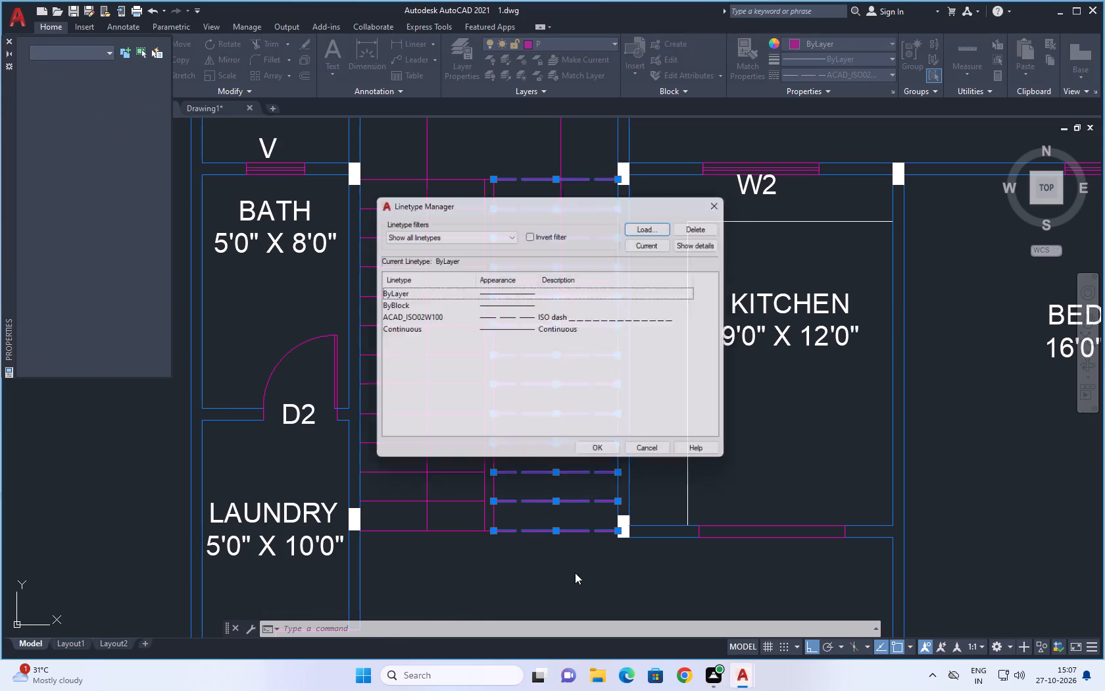
{"action": "left_click", "coordinate": [605, 453]}
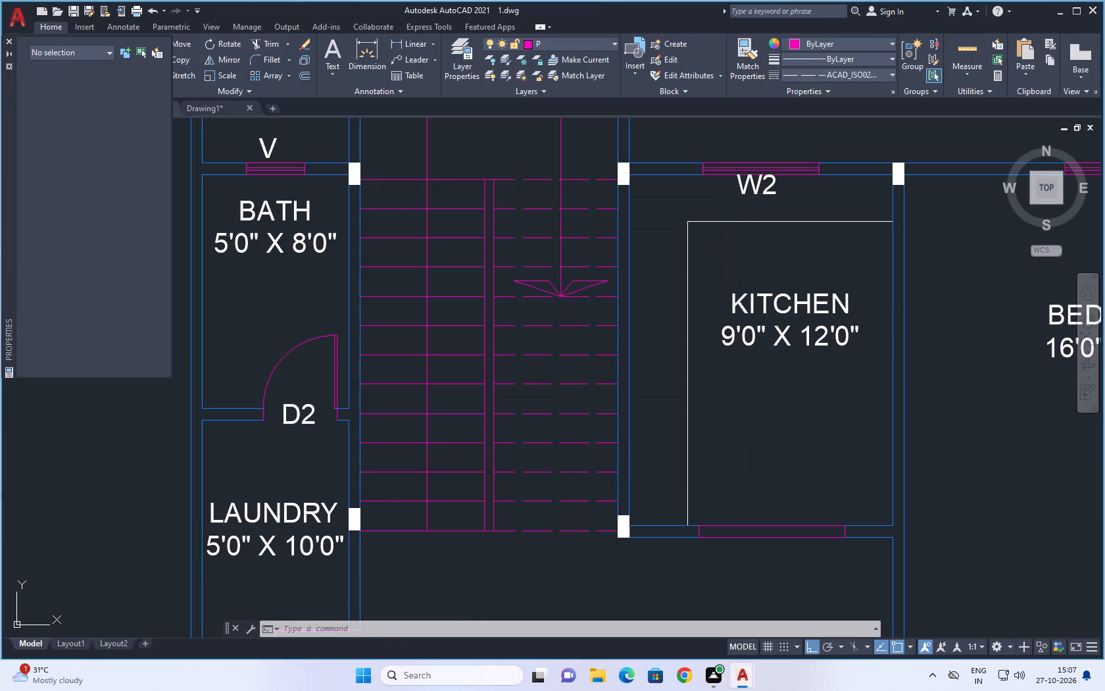
Match the dashed stair tread's properties onto the two inner lines of the bath ventilator V.
{"action": "scroll", "coordinate": [537, 363], "scroll_direction": "down", "scroll_amount": 2}
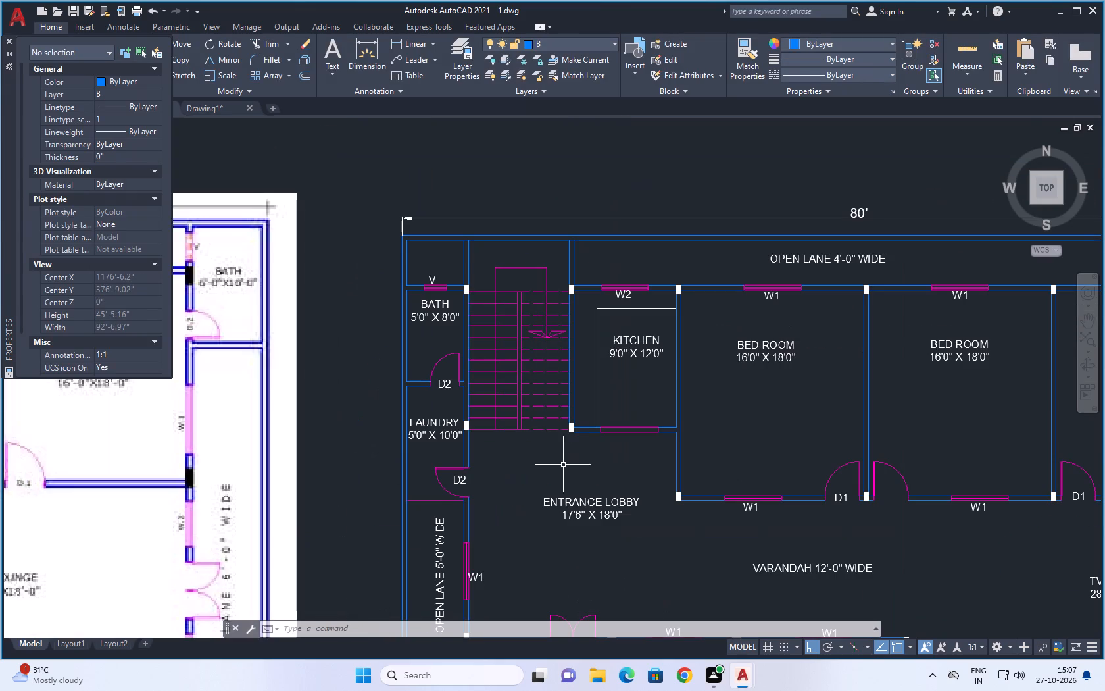
{"action": "scroll", "coordinate": [554, 453], "scroll_direction": "down", "scroll_amount": 2}
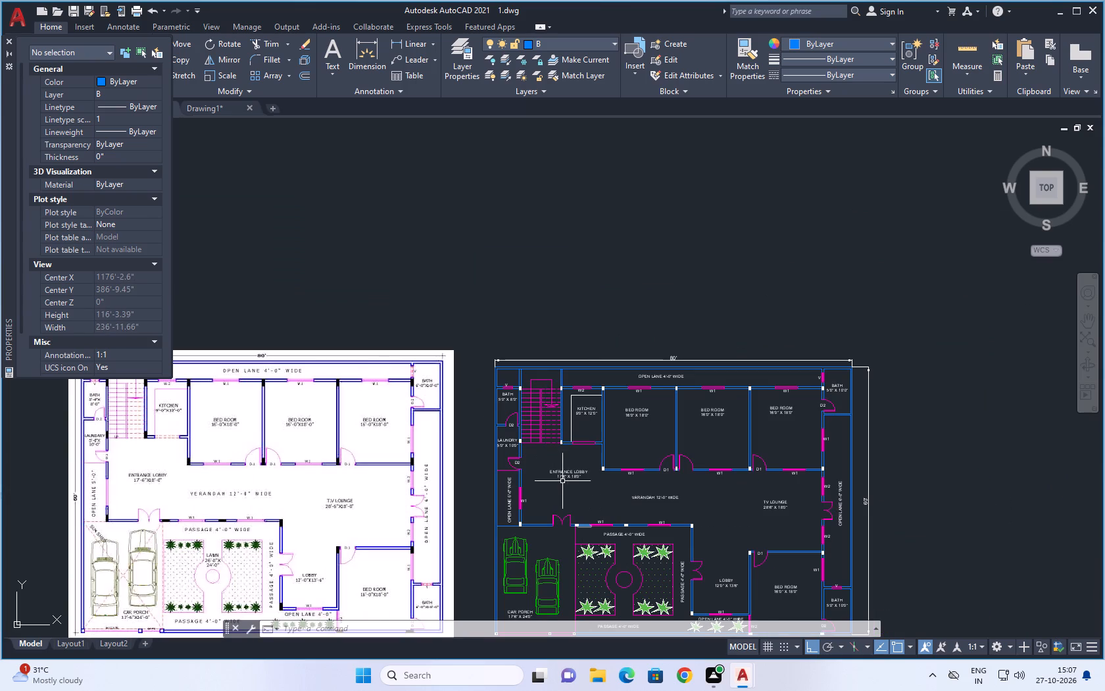
{"action": "scroll", "coordinate": [564, 458], "scroll_direction": "down", "scroll_amount": 1}
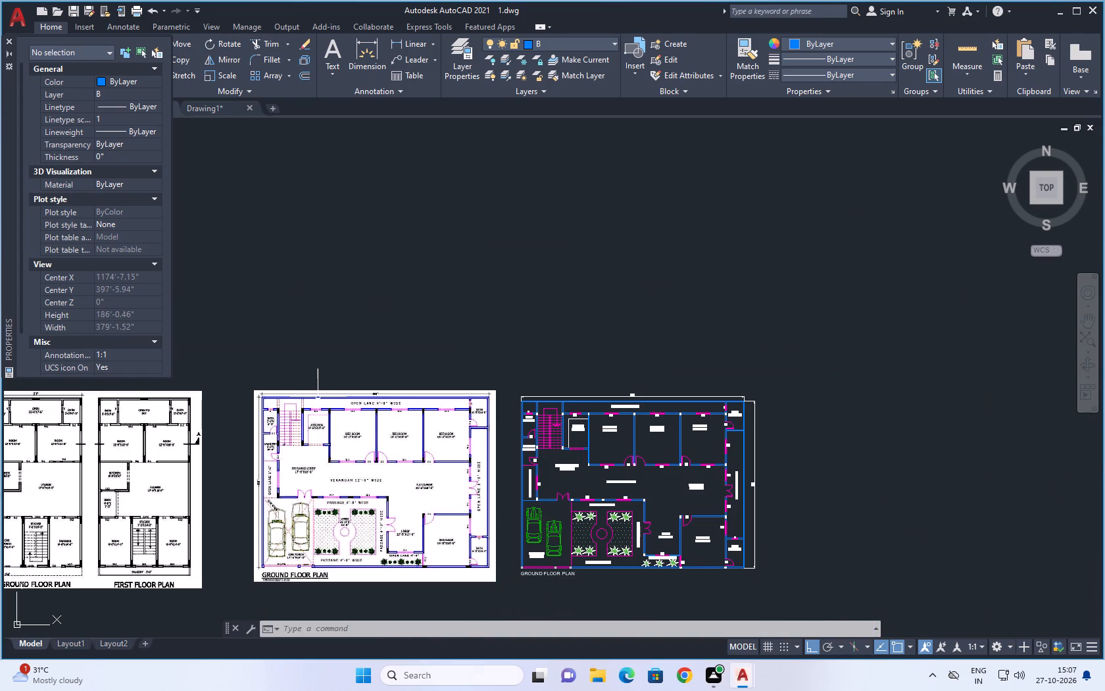
{"action": "scroll", "coordinate": [282, 413], "scroll_direction": "up", "scroll_amount": 3}
{"action": "scroll", "coordinate": [280, 413], "scroll_direction": "down", "scroll_amount": 3}
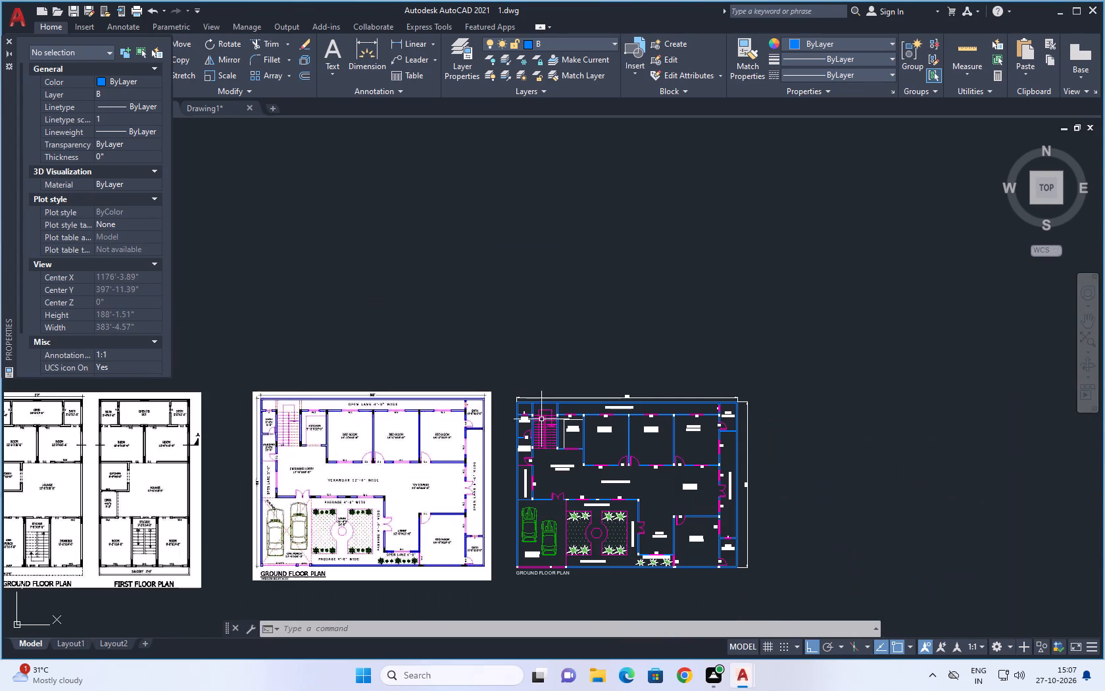
{"action": "scroll", "coordinate": [554, 437], "scroll_direction": "up", "scroll_amount": 3}
{"action": "key", "text": "m"}
{"action": "key", "text": "a"}
{"action": "key", "text": "space"}
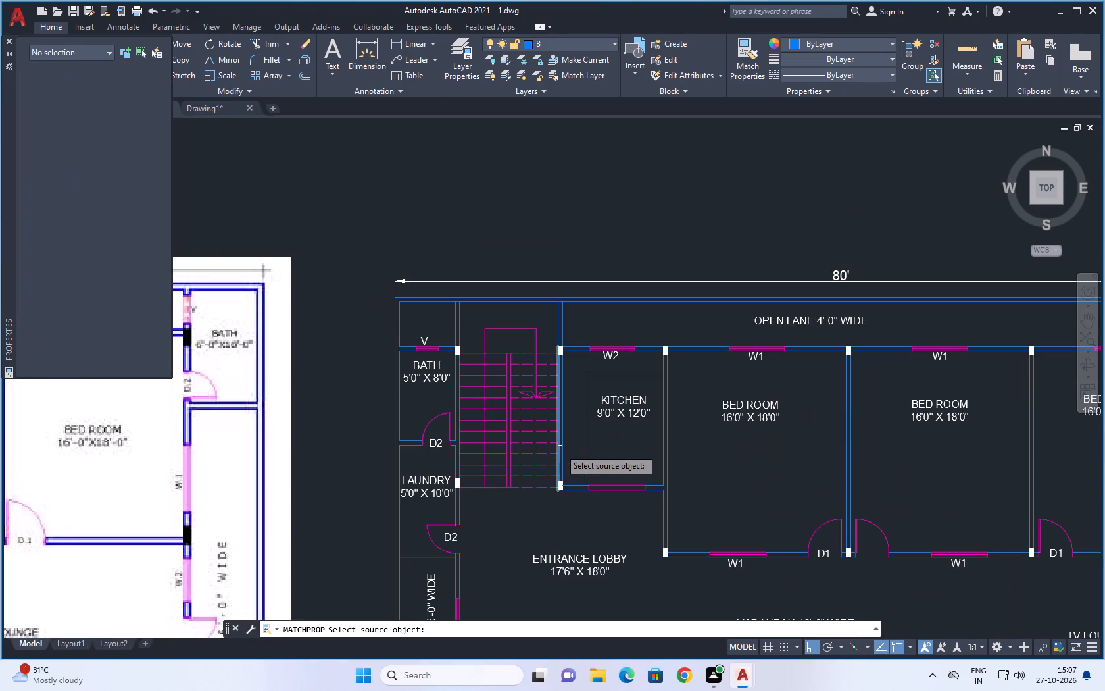
{"action": "left_click", "coordinate": [524, 454]}
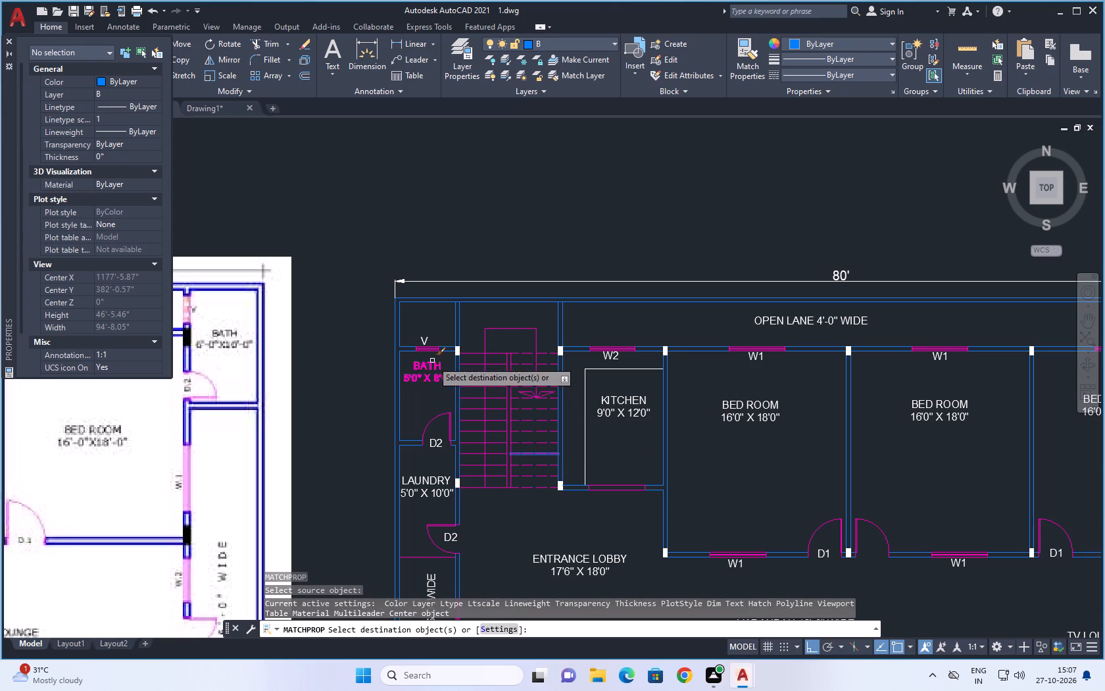
{"action": "scroll", "coordinate": [430, 351], "scroll_direction": "up", "scroll_amount": 7}
{"action": "left_click_drag", "start_coordinate": [427, 336], "coordinate": [385, 375]}
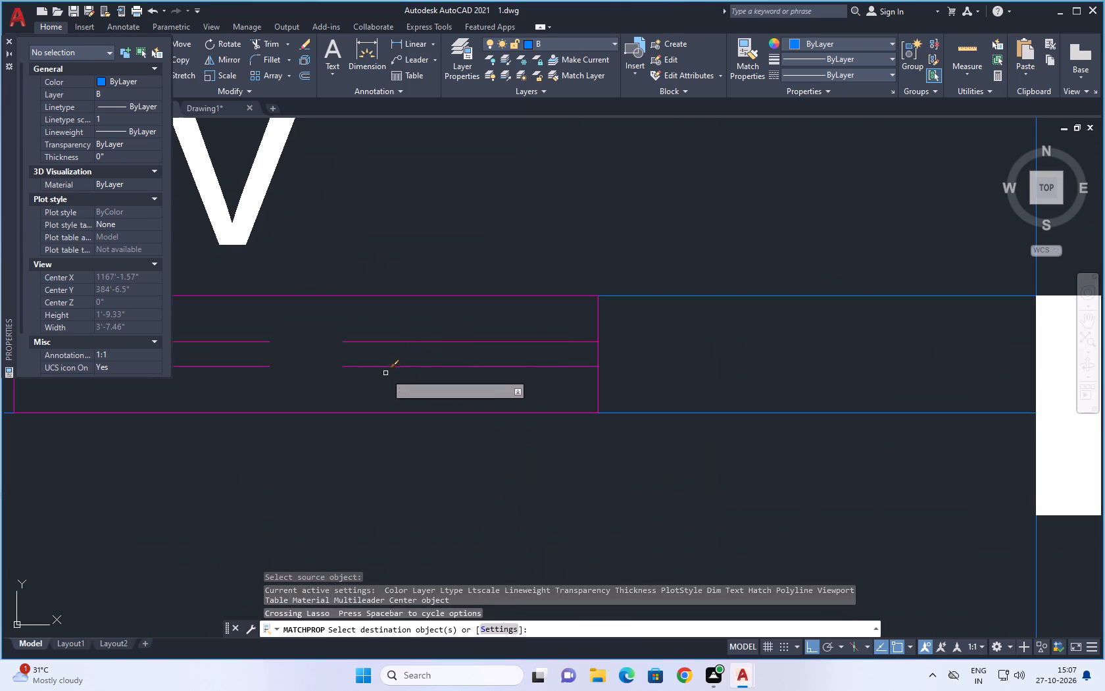
{"action": "scroll", "coordinate": [385, 372], "scroll_direction": "down", "scroll_amount": 7}
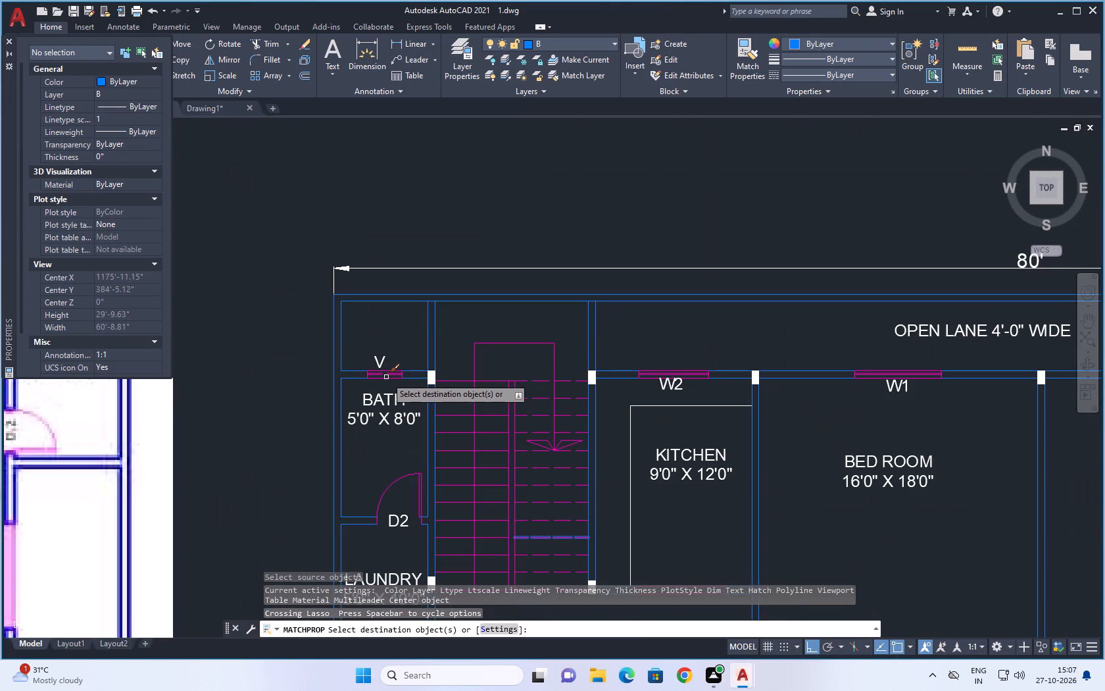
Set the current linetype scale to 2 with no object selected, and finish matching properties.
{"action": "left_click", "coordinate": [110, 120]}
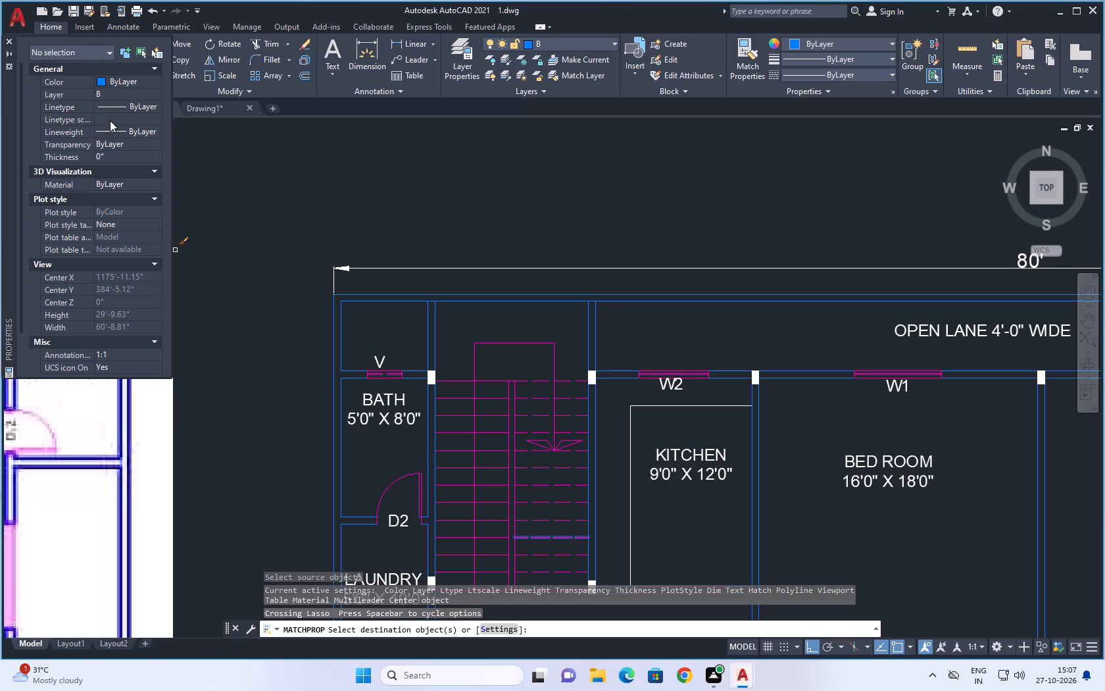
{"action": "key", "text": "BackSpace"}
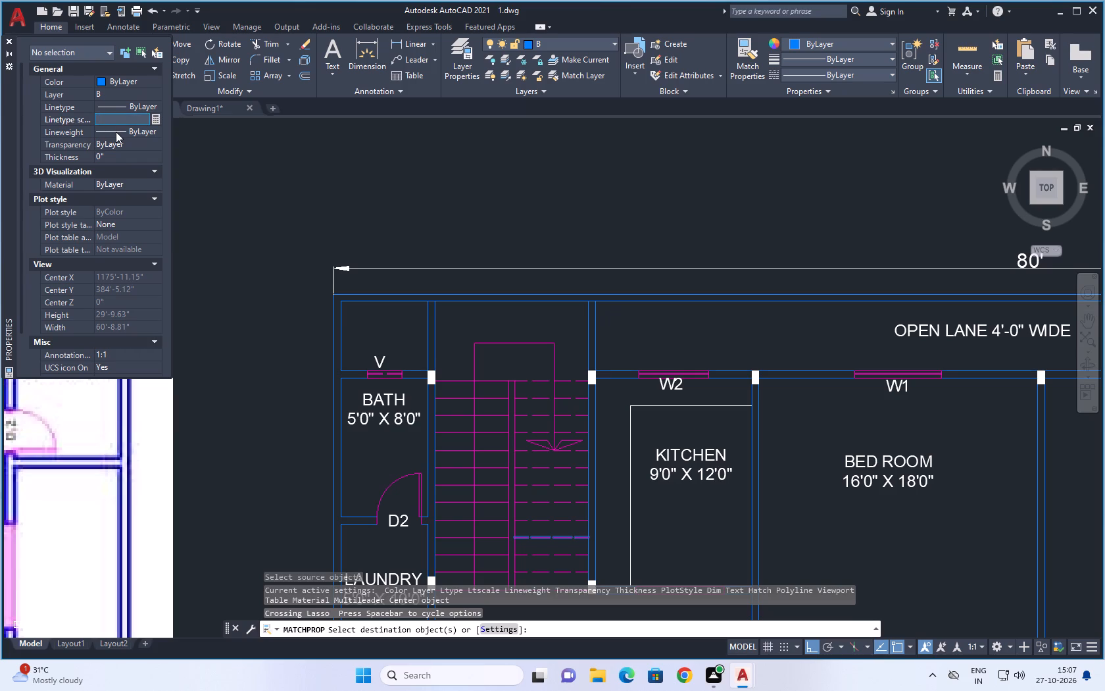
{"action": "key", "text": "2"}
{"action": "key", "text": "Return"}
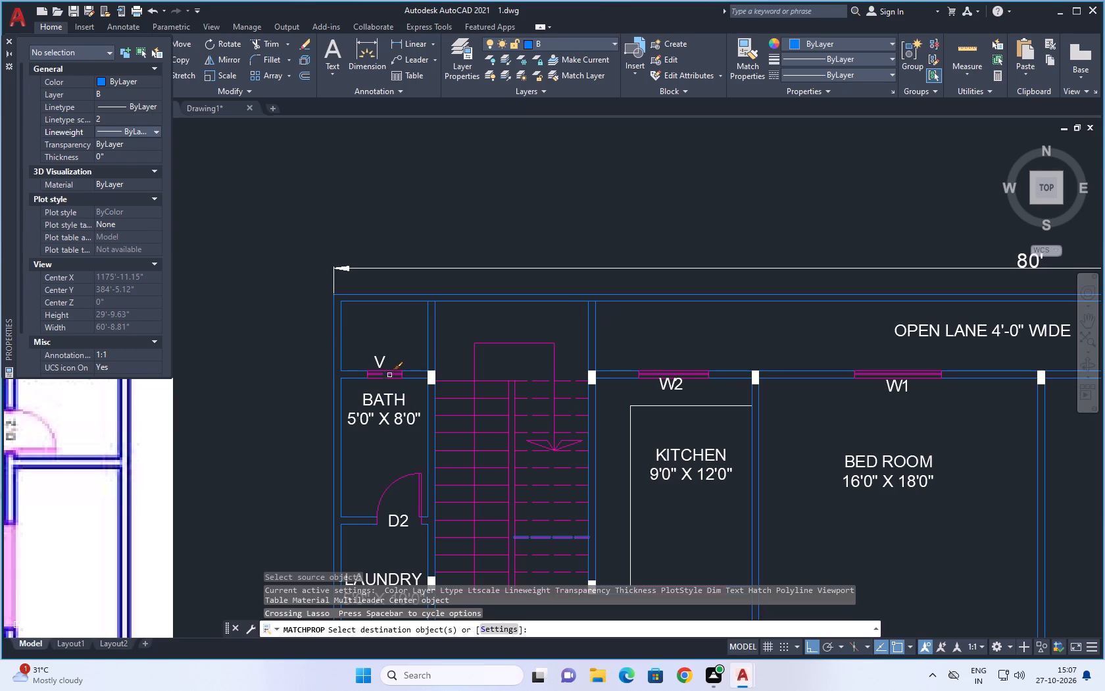
{"action": "key", "text": "space"}
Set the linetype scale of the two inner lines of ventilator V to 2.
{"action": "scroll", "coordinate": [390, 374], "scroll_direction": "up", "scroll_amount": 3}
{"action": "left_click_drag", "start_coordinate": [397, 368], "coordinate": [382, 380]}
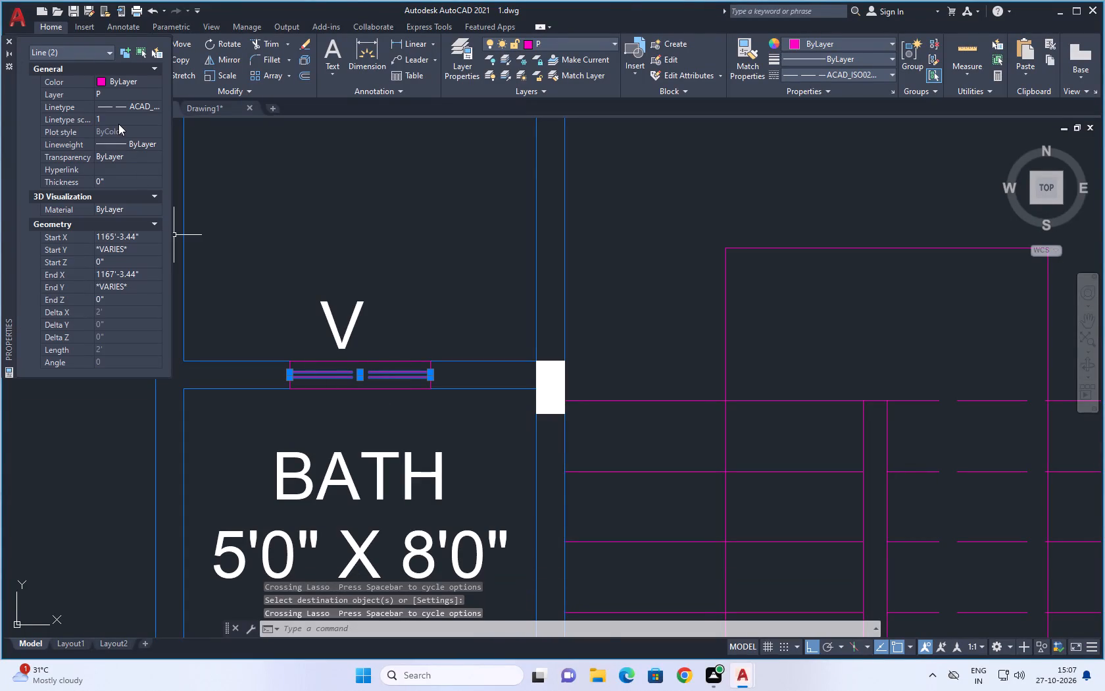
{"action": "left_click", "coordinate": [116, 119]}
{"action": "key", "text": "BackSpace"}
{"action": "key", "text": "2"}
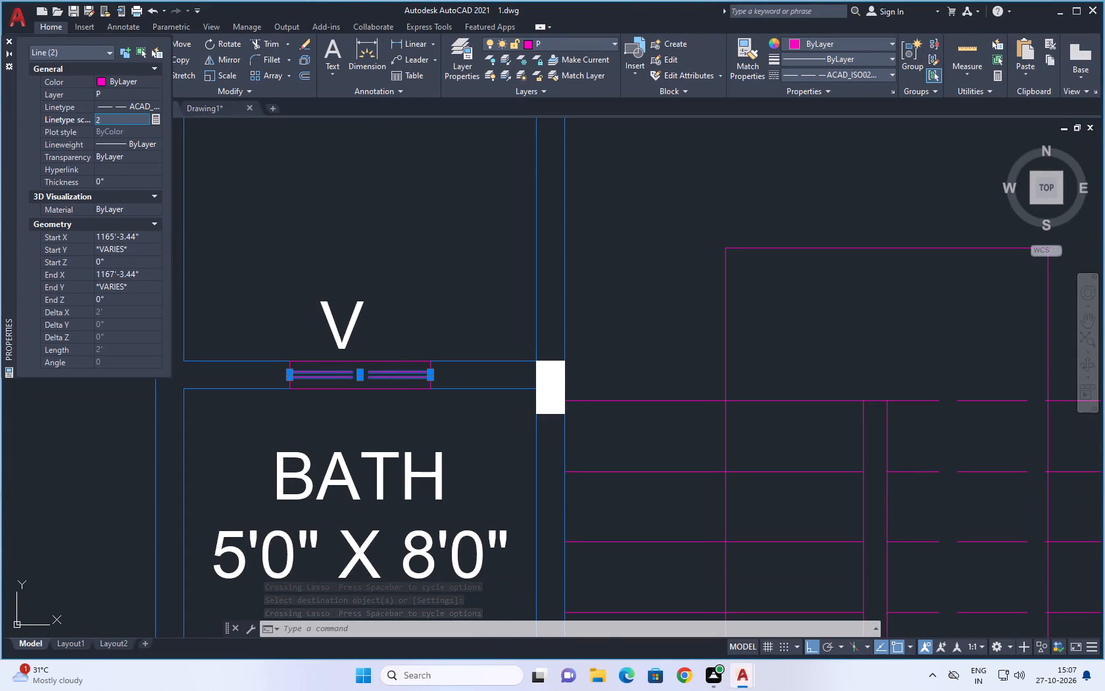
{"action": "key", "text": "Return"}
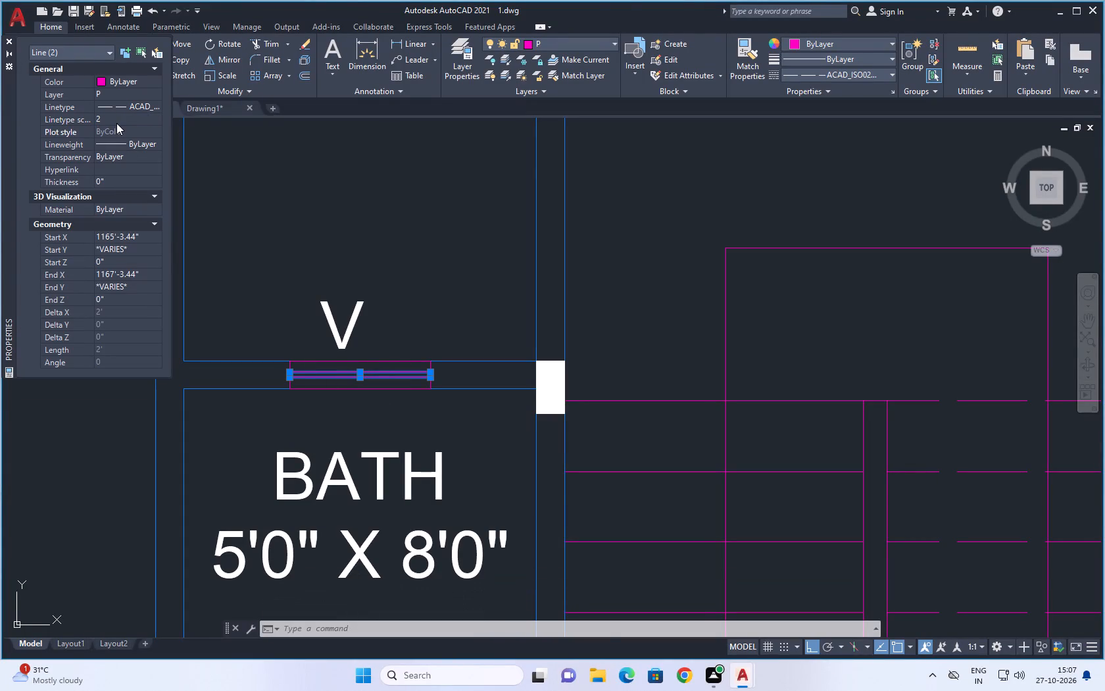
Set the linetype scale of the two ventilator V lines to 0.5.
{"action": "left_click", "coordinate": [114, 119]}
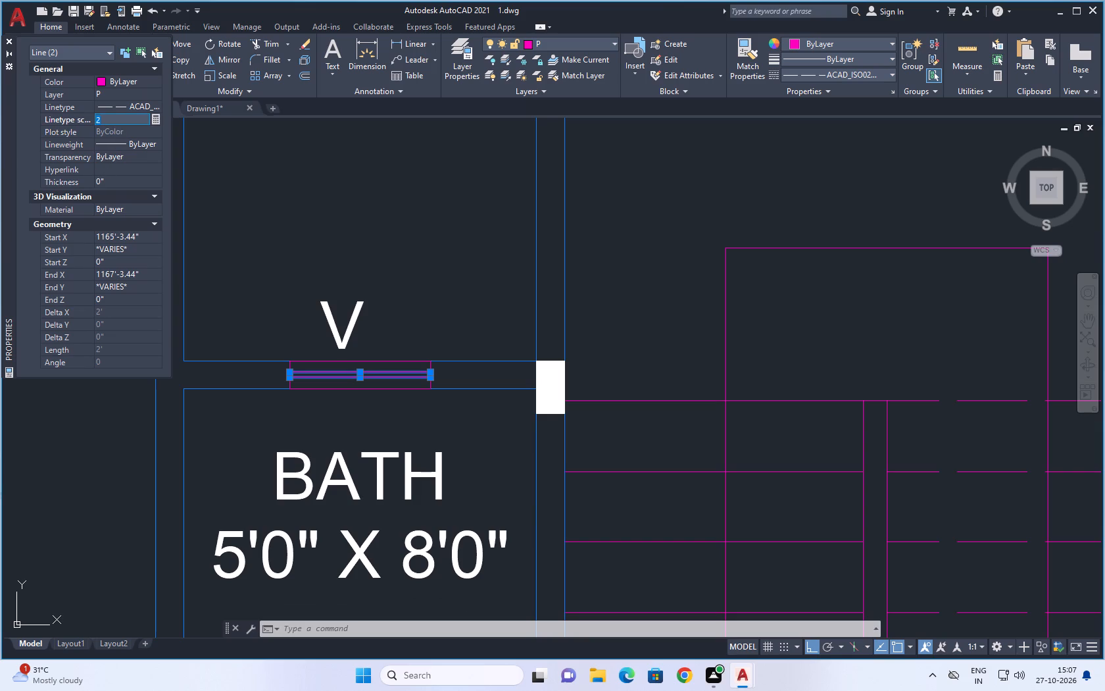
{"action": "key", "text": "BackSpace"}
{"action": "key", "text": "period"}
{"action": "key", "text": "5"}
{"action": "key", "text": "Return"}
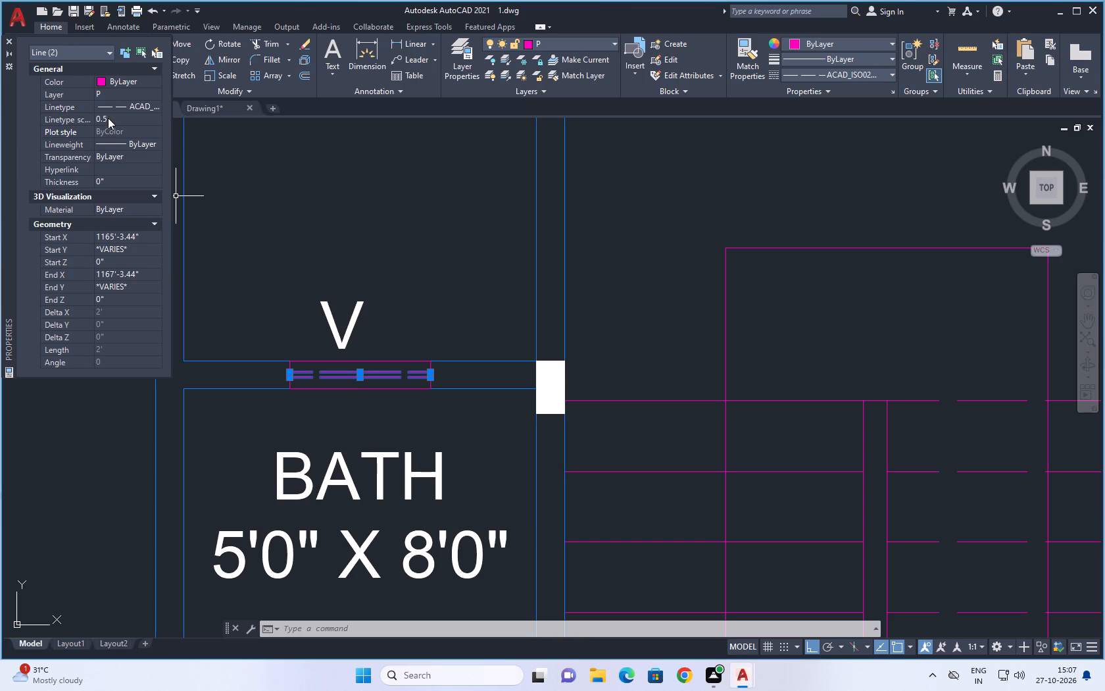
Set the linetype scale of the two ventilator V lines to 0.8.
{"action": "left_click", "coordinate": [109, 115]}
{"action": "key", "text": "BackSpace"}
{"action": "key", "text": "period"}
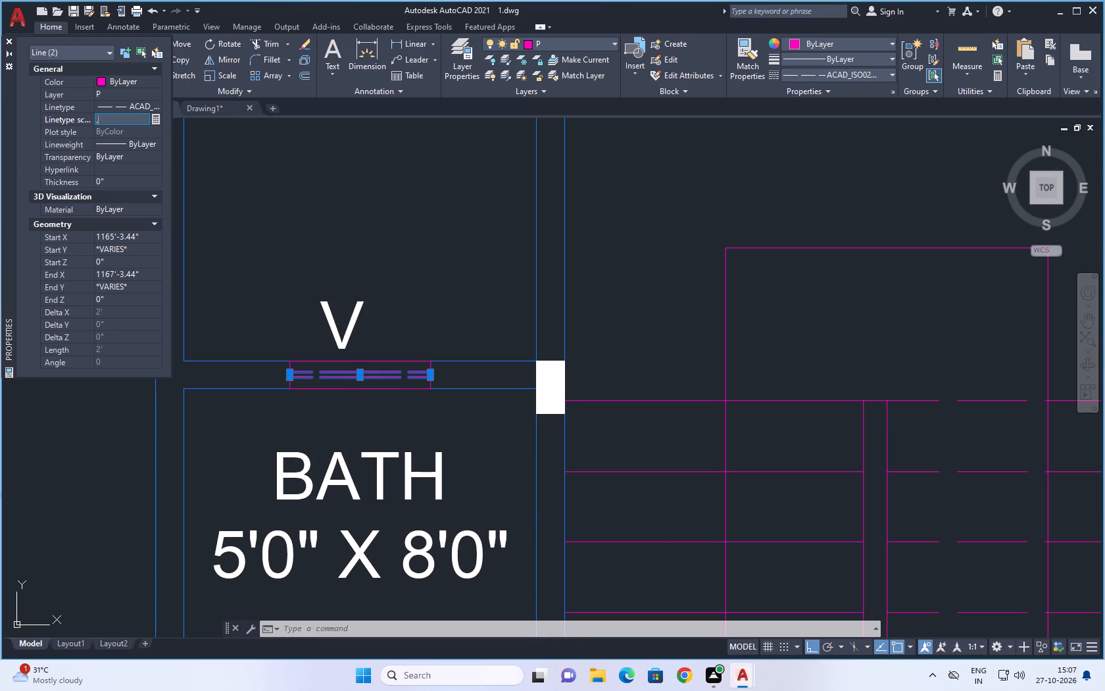
{"action": "key", "text": "8"}
{"action": "key", "text": "Return"}
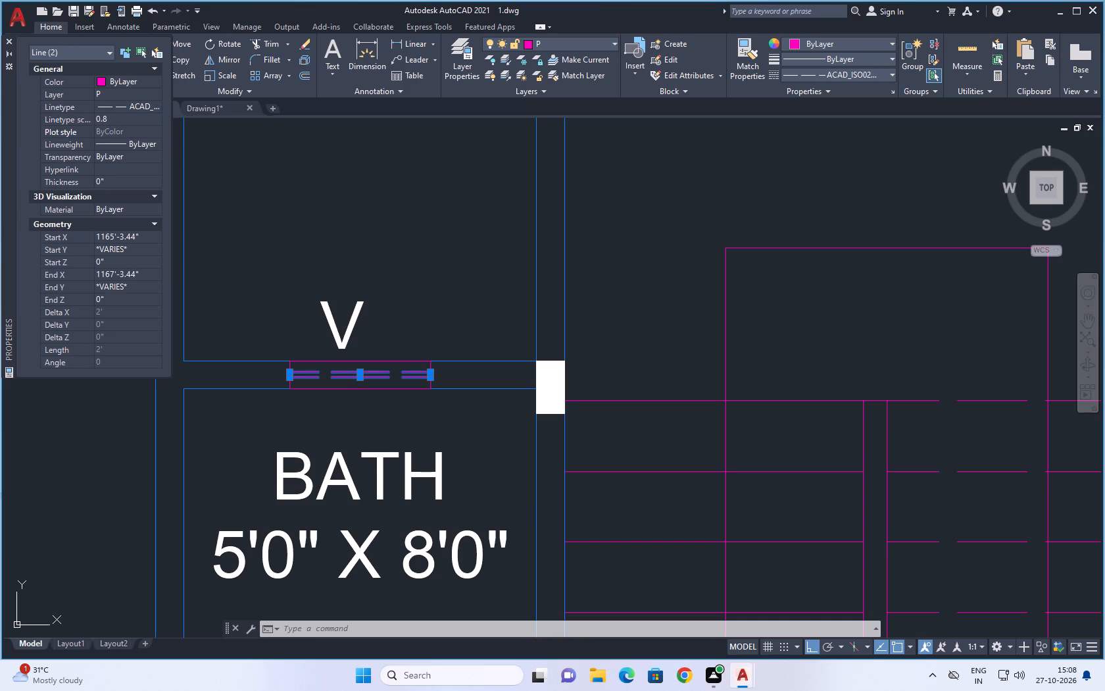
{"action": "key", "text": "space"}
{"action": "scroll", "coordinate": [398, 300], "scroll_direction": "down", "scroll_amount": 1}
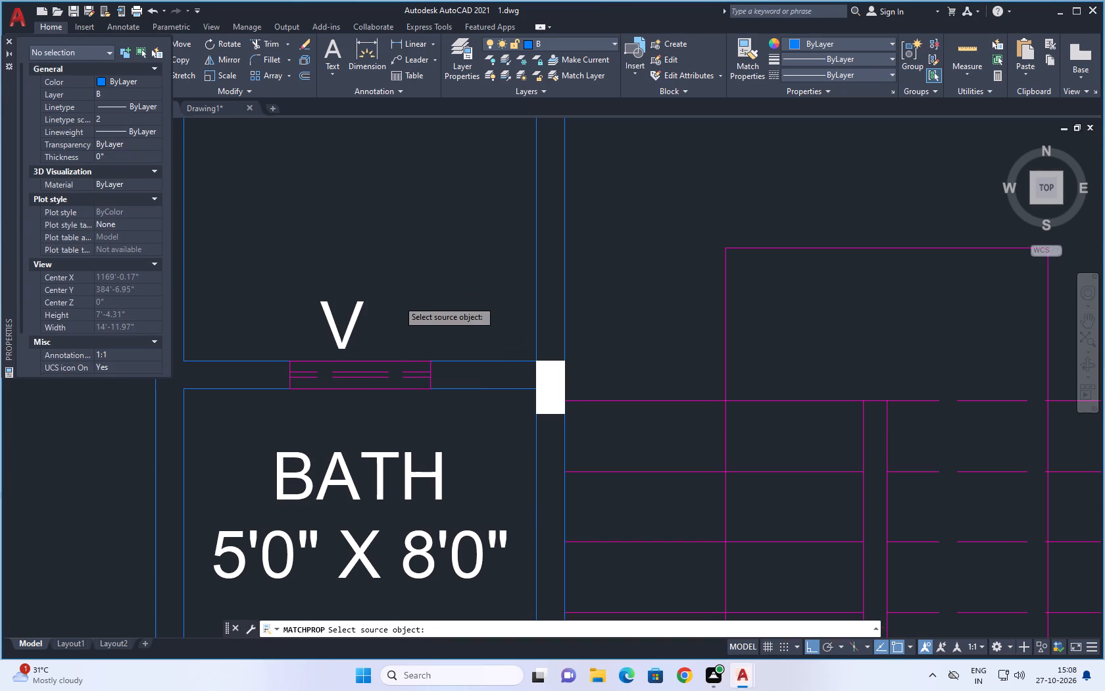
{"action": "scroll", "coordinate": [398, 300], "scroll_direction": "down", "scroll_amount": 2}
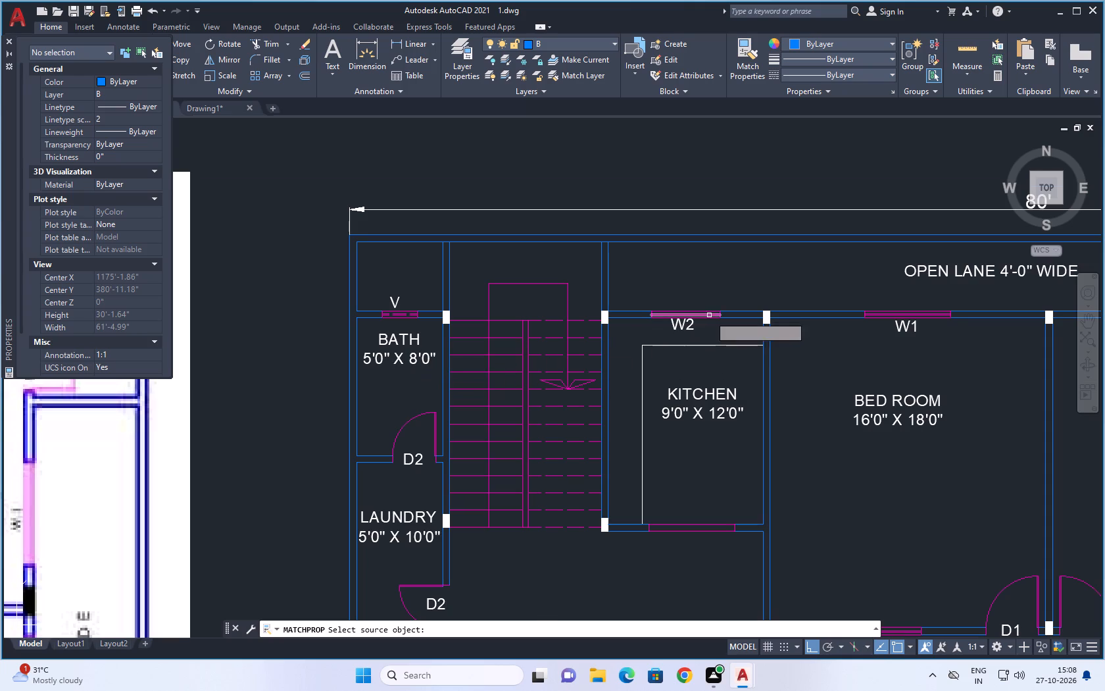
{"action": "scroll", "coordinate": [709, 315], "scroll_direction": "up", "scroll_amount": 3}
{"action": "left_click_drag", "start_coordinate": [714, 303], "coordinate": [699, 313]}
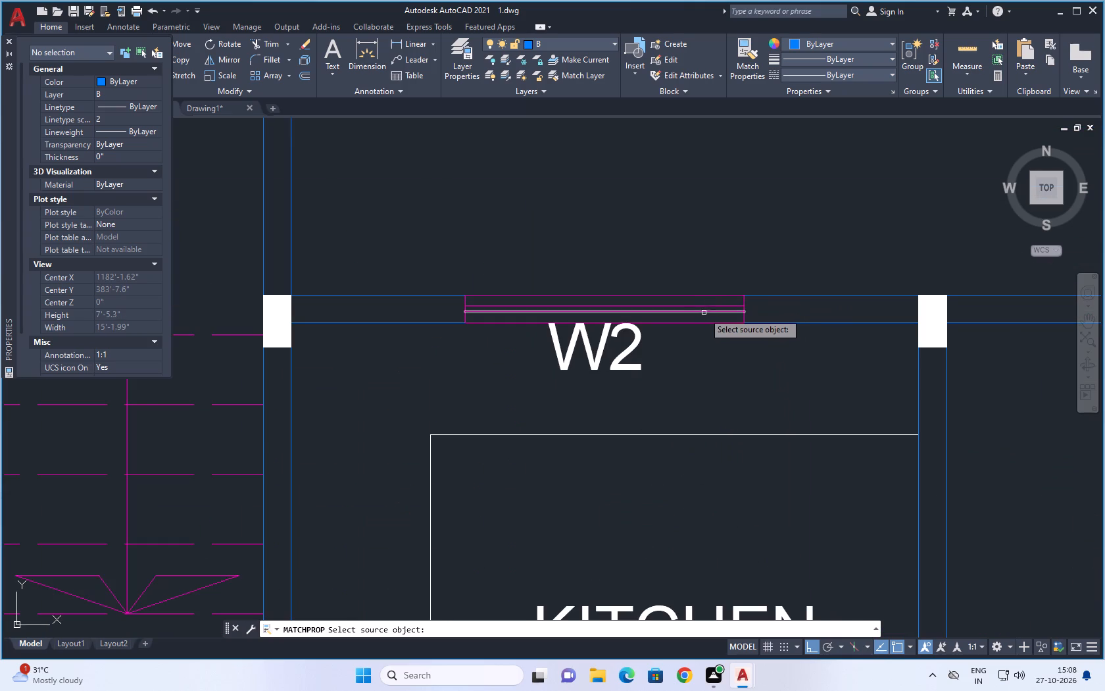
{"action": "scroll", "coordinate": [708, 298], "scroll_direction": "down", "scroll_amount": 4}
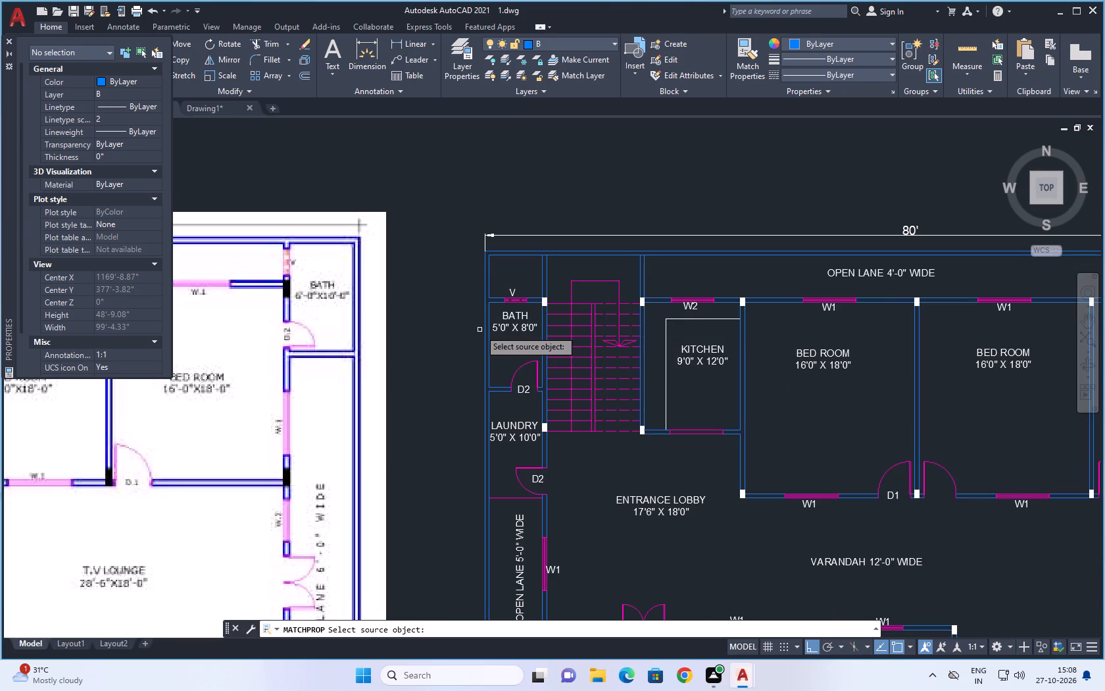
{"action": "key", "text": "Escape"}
Match the dashed ventilator line of the 5'0" X 8'0" bath onto the two inner ventilator lines of the upper 5'0" X 10'0" bath.
{"action": "key", "text": "m"}
{"action": "key", "text": "a"}
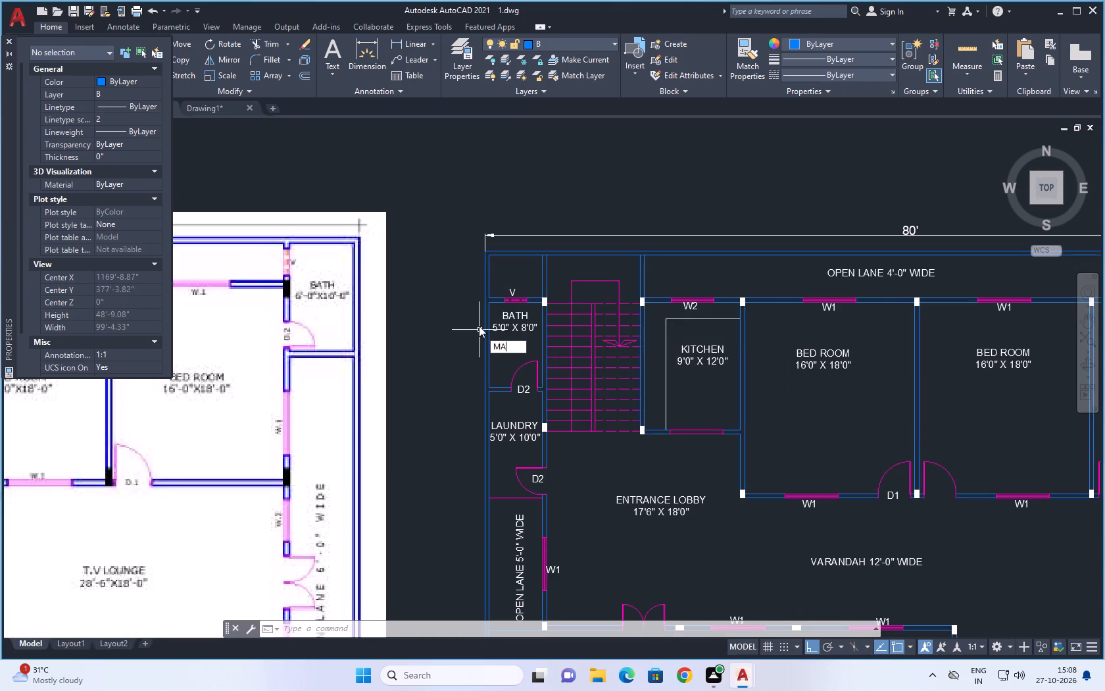
{"action": "key", "text": "space"}
{"action": "scroll", "coordinate": [513, 297], "scroll_direction": "up", "scroll_amount": 3}
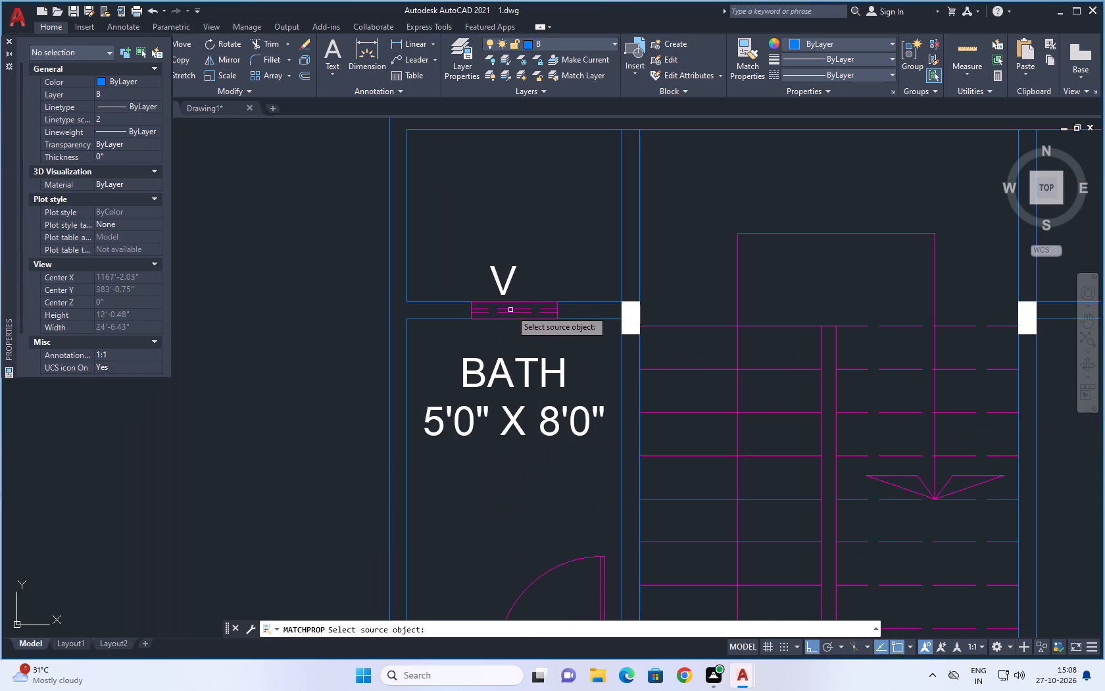
{"action": "left_click", "coordinate": [510, 310]}
{"action": "scroll", "coordinate": [473, 323], "scroll_direction": "down", "scroll_amount": 4}
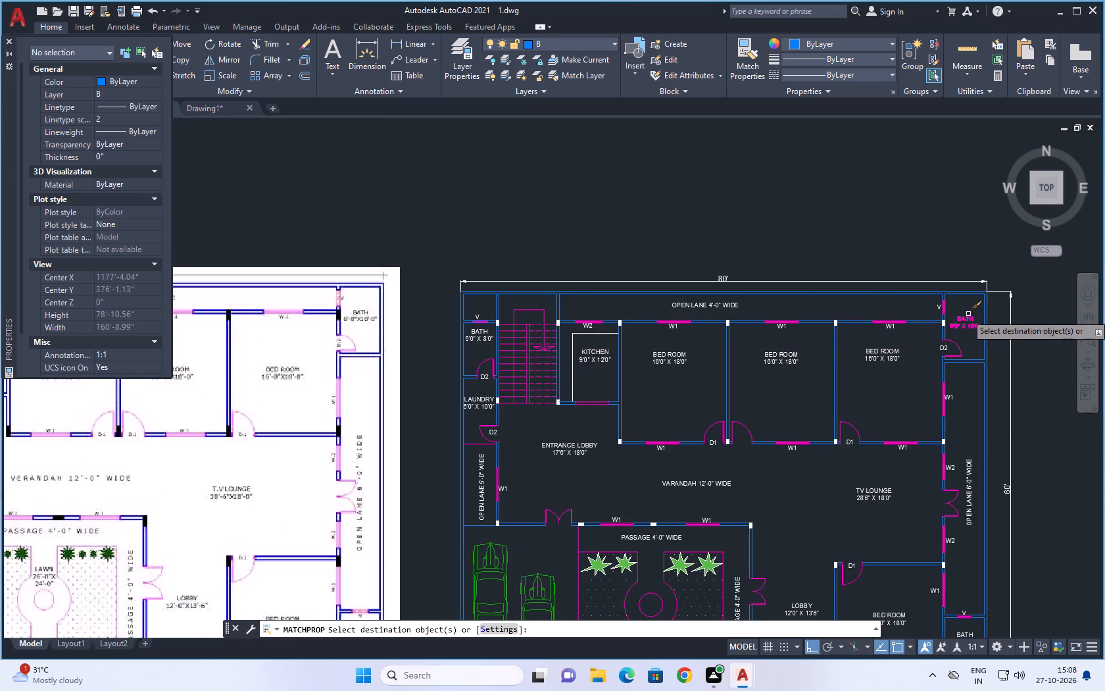
{"action": "scroll", "coordinate": [950, 307], "scroll_direction": "up", "scroll_amount": 4}
{"action": "scroll", "coordinate": [887, 301], "scroll_direction": "up", "scroll_amount": 3}
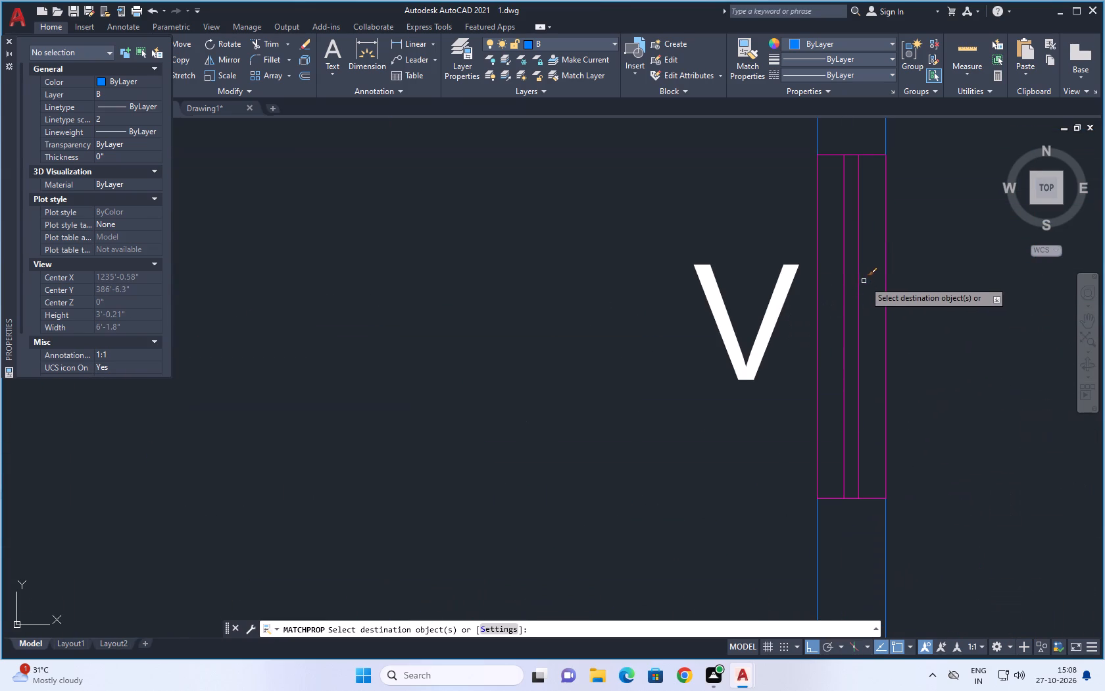
{"action": "left_click_drag", "start_coordinate": [866, 281], "coordinate": [837, 327]}
{"action": "scroll", "coordinate": [624, 270], "scroll_direction": "down", "scroll_amount": 4}
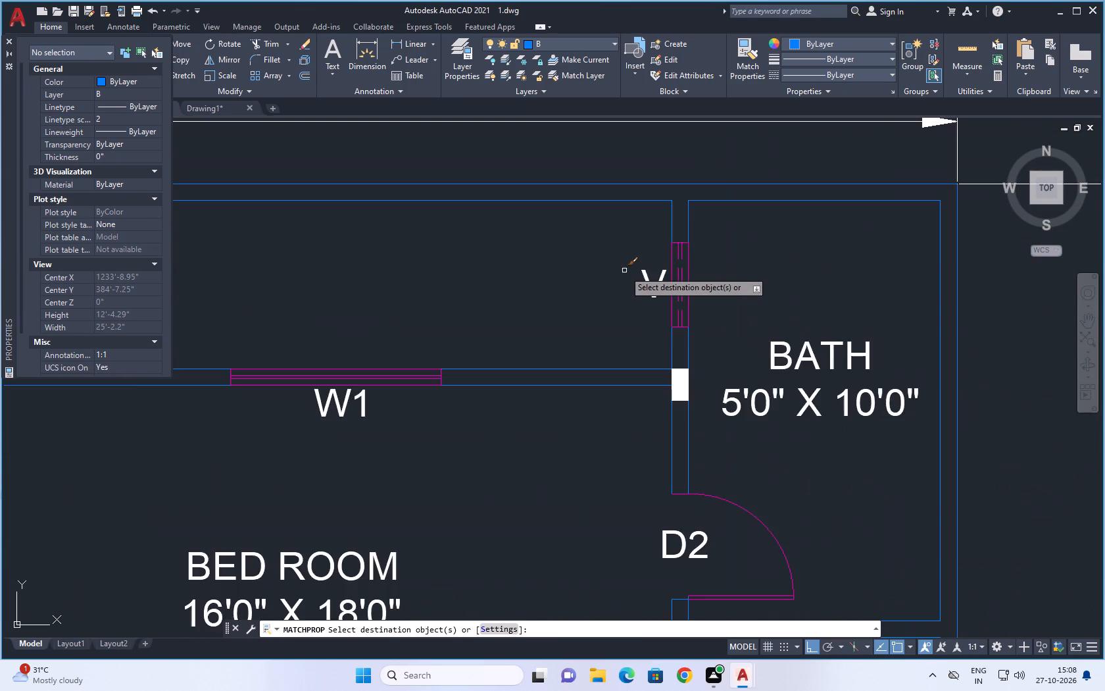
Match the same dashed properties onto the two inner lines of ventilator V above the lower 5'0" X 10'0" bath.
{"action": "scroll", "coordinate": [624, 270], "scroll_direction": "down", "scroll_amount": 6}
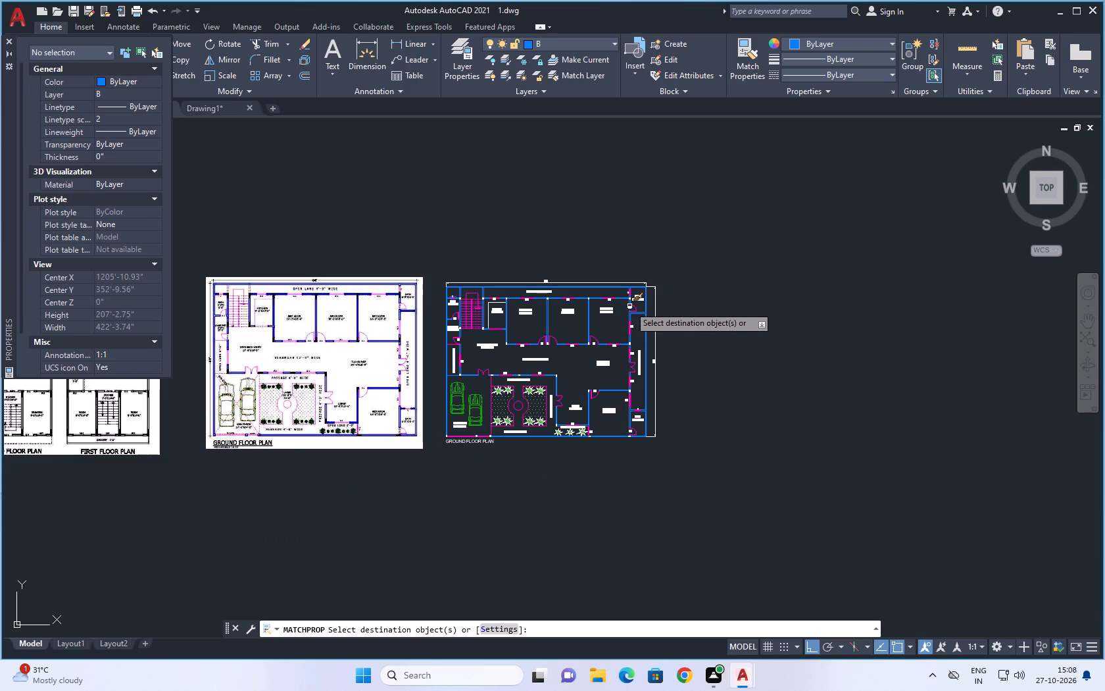
{"action": "scroll", "coordinate": [630, 306], "scroll_direction": "down", "scroll_amount": 2}
{"action": "scroll", "coordinate": [634, 338], "scroll_direction": "up", "scroll_amount": 3}
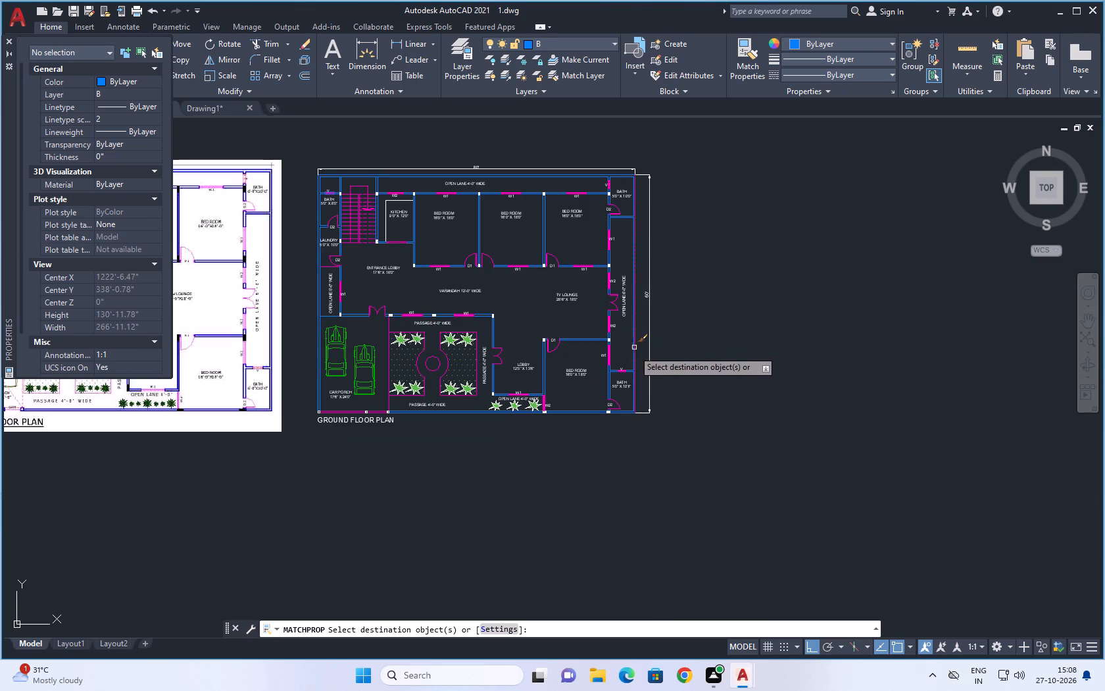
{"action": "scroll", "coordinate": [618, 404], "scroll_direction": "up", "scroll_amount": 4}
{"action": "scroll", "coordinate": [617, 193], "scroll_direction": "up", "scroll_amount": 5}
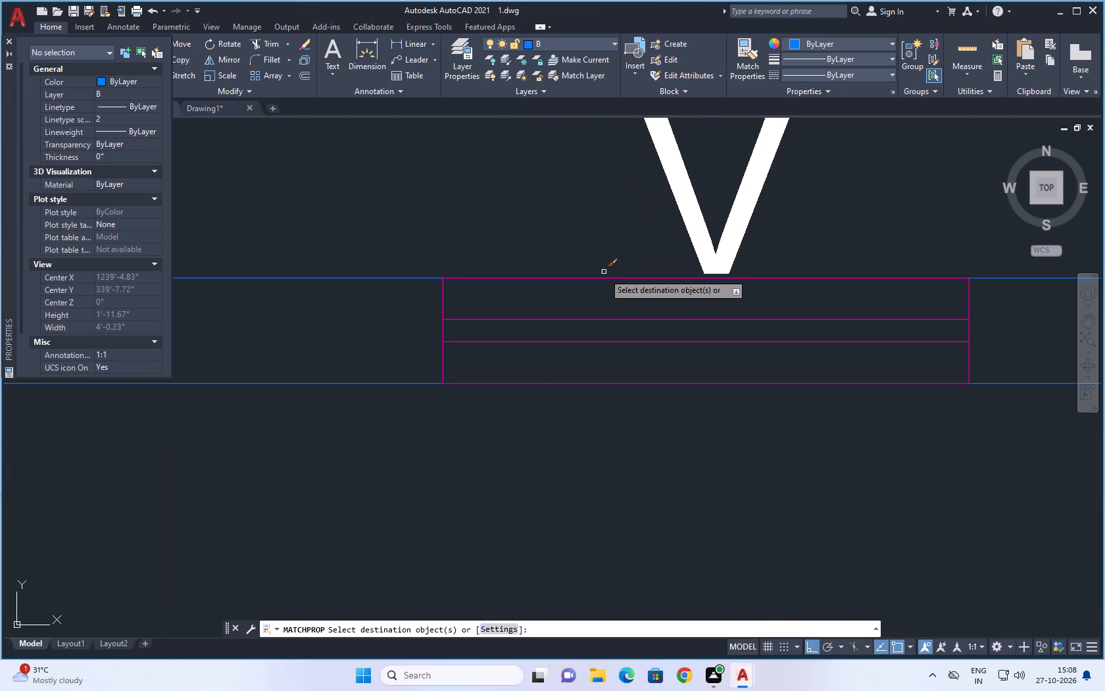
{"action": "left_click_drag", "start_coordinate": [622, 302], "coordinate": [572, 348]}
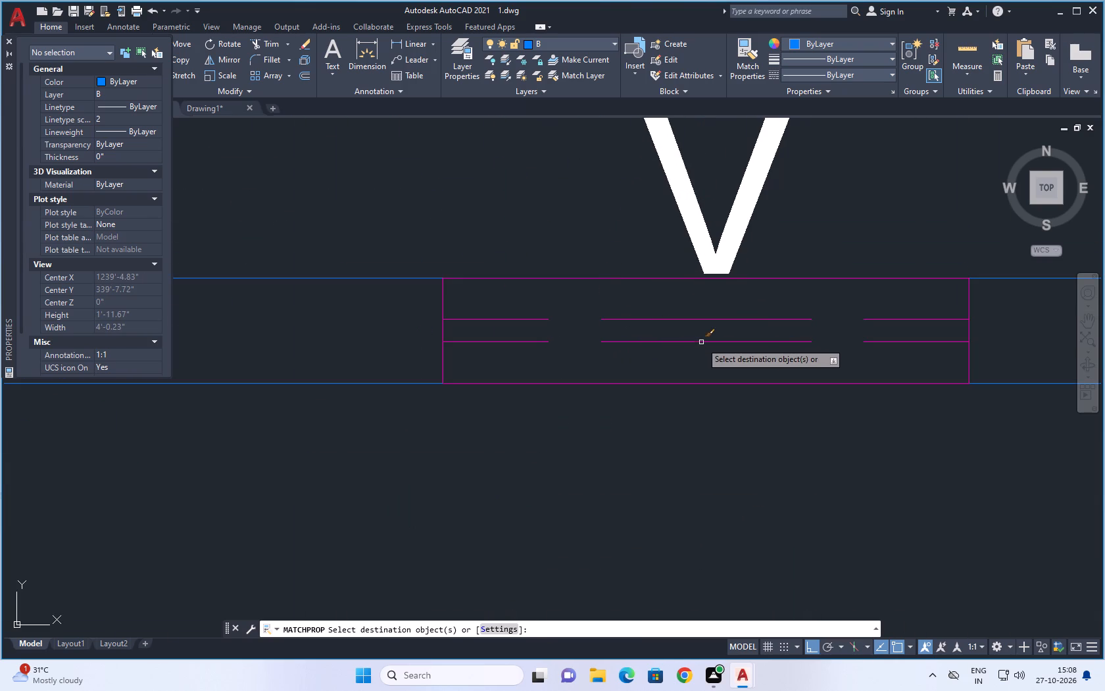
{"action": "scroll", "coordinate": [701, 342], "scroll_direction": "down", "scroll_amount": 4}
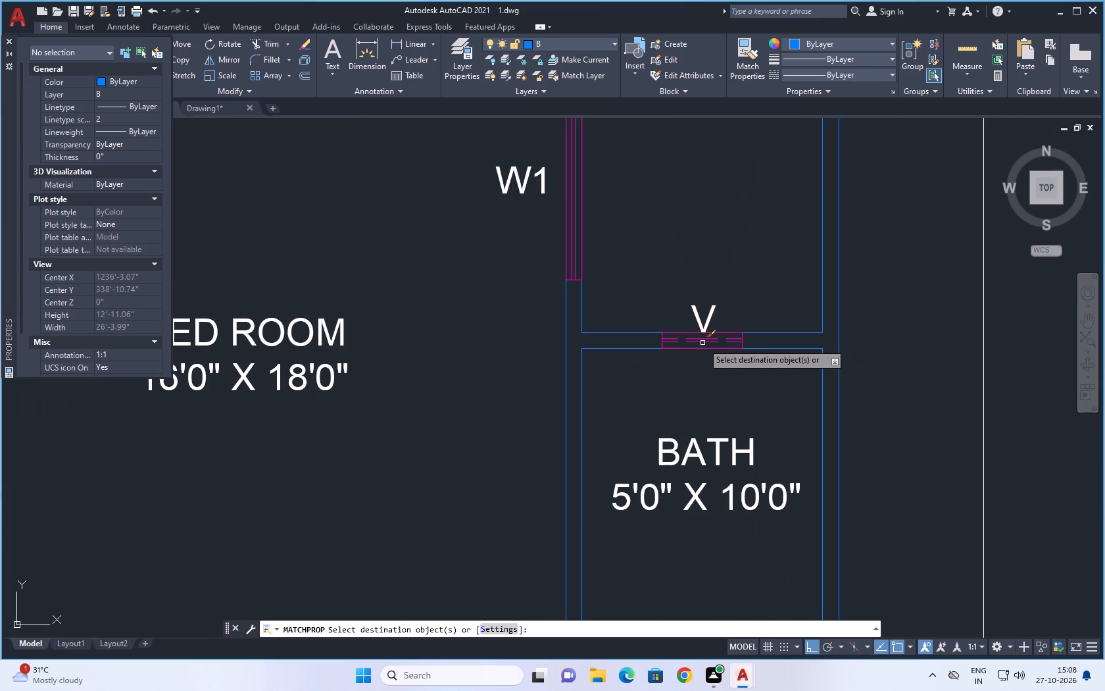
Match the dashed properties onto the vertical boundary line between the car porch and the lawn.
{"action": "scroll", "coordinate": [702, 343], "scroll_direction": "down", "scroll_amount": 4}
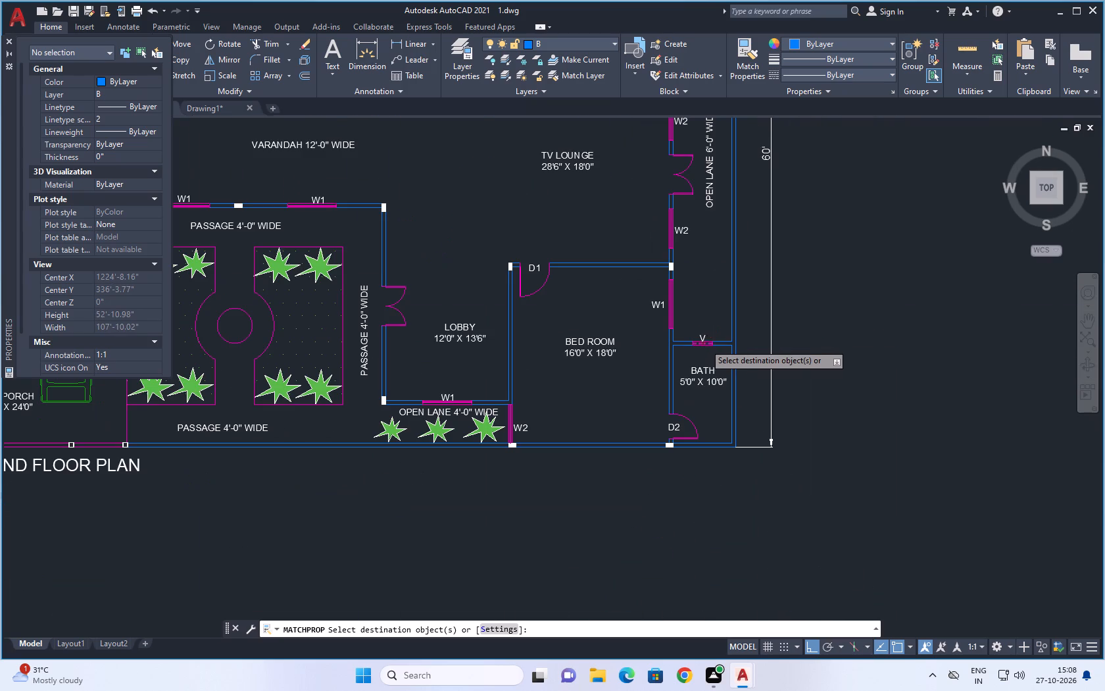
{"action": "scroll", "coordinate": [704, 344], "scroll_direction": "down", "scroll_amount": 3}
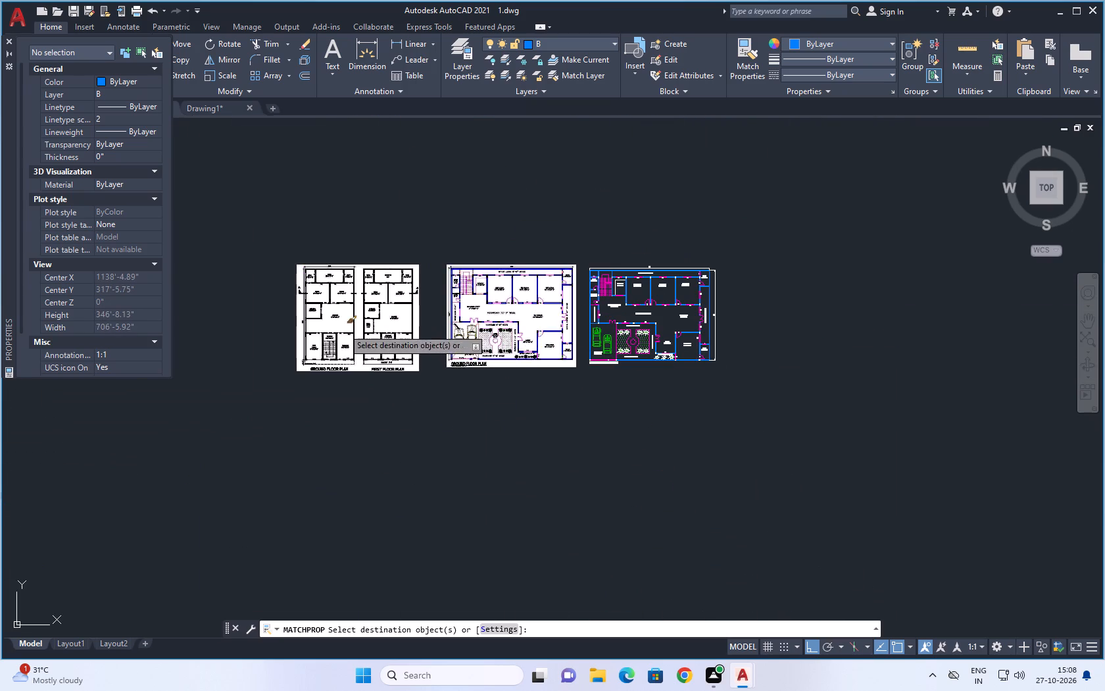
{"action": "scroll", "coordinate": [342, 328], "scroll_direction": "up", "scroll_amount": 3}
{"action": "scroll", "coordinate": [342, 328], "scroll_direction": "down", "scroll_amount": 2}
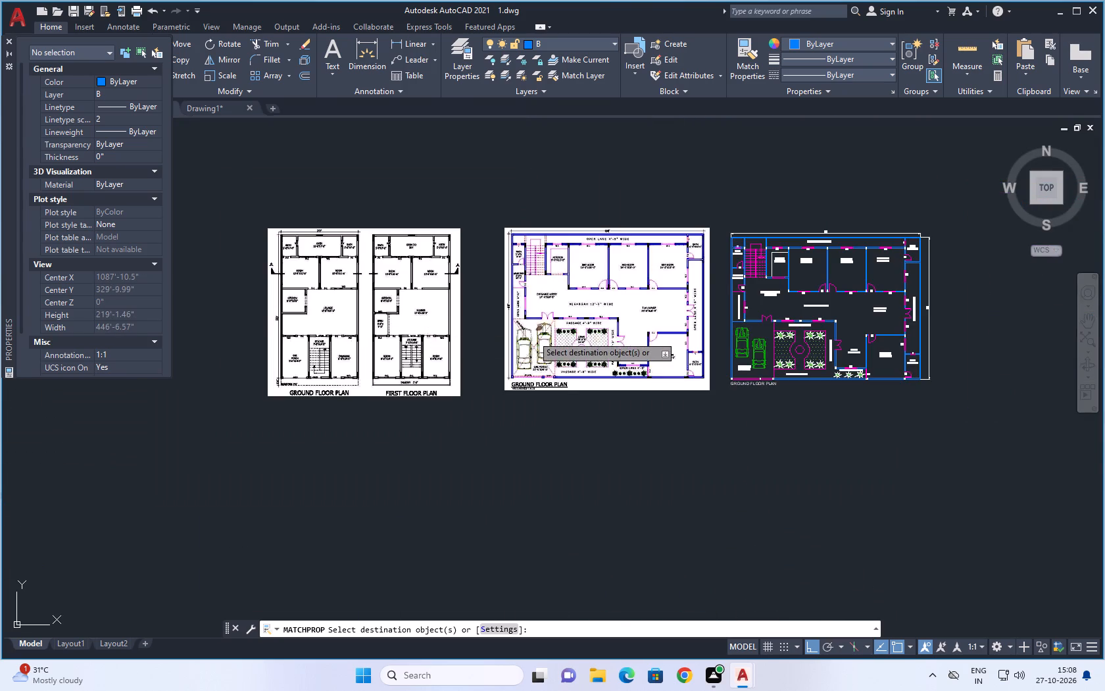
{"action": "scroll", "coordinate": [558, 339], "scroll_direction": "up", "scroll_amount": 2}
{"action": "scroll", "coordinate": [542, 342], "scroll_direction": "down", "scroll_amount": 2}
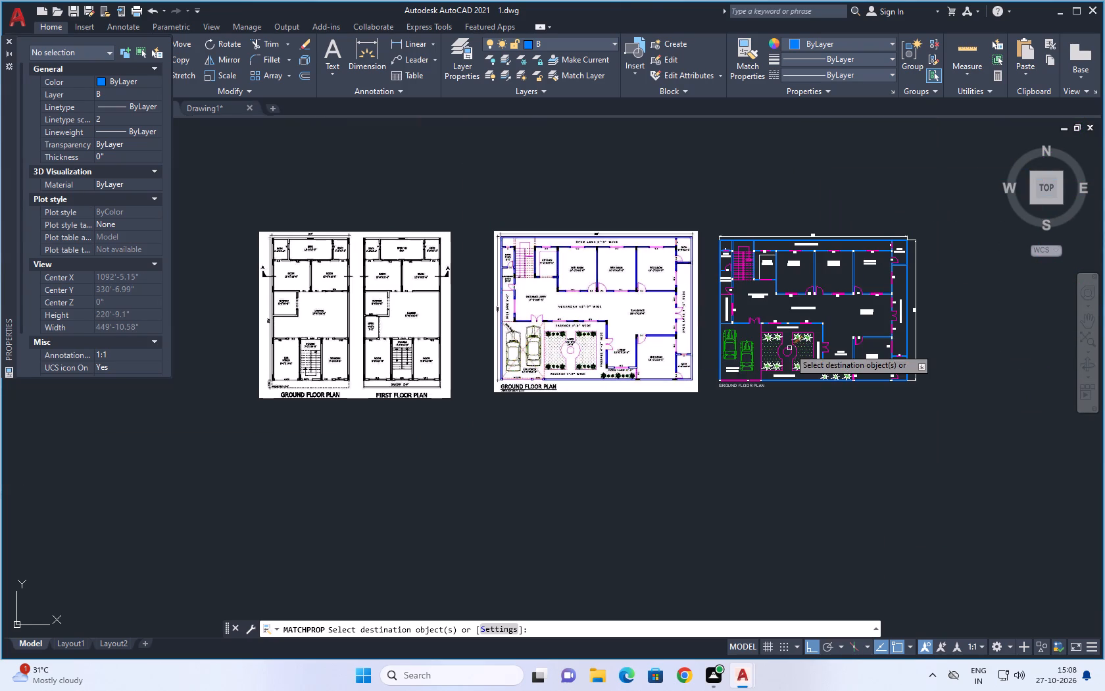
{"action": "scroll", "coordinate": [758, 332], "scroll_direction": "up", "scroll_amount": 3}
{"action": "left_click_drag", "start_coordinate": [771, 317], "coordinate": [740, 328]}
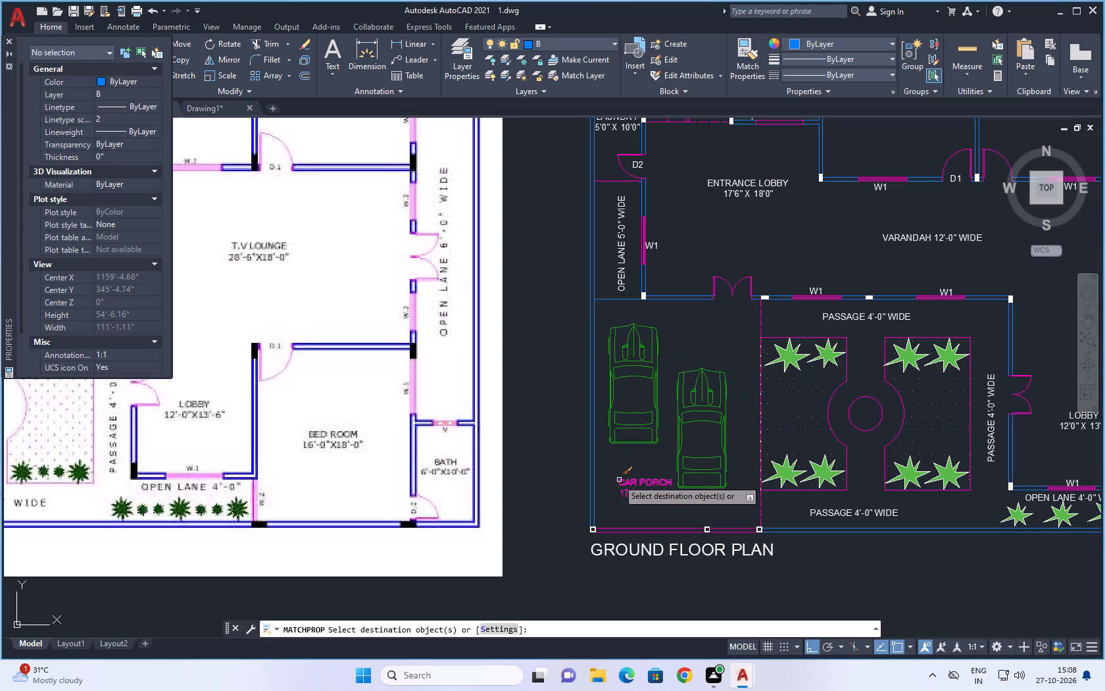
Match the dashed properties onto the two gate line segments along the car porch's front edge, and finish matching.
{"action": "scroll", "coordinate": [677, 421], "scroll_direction": "down", "scroll_amount": 2}
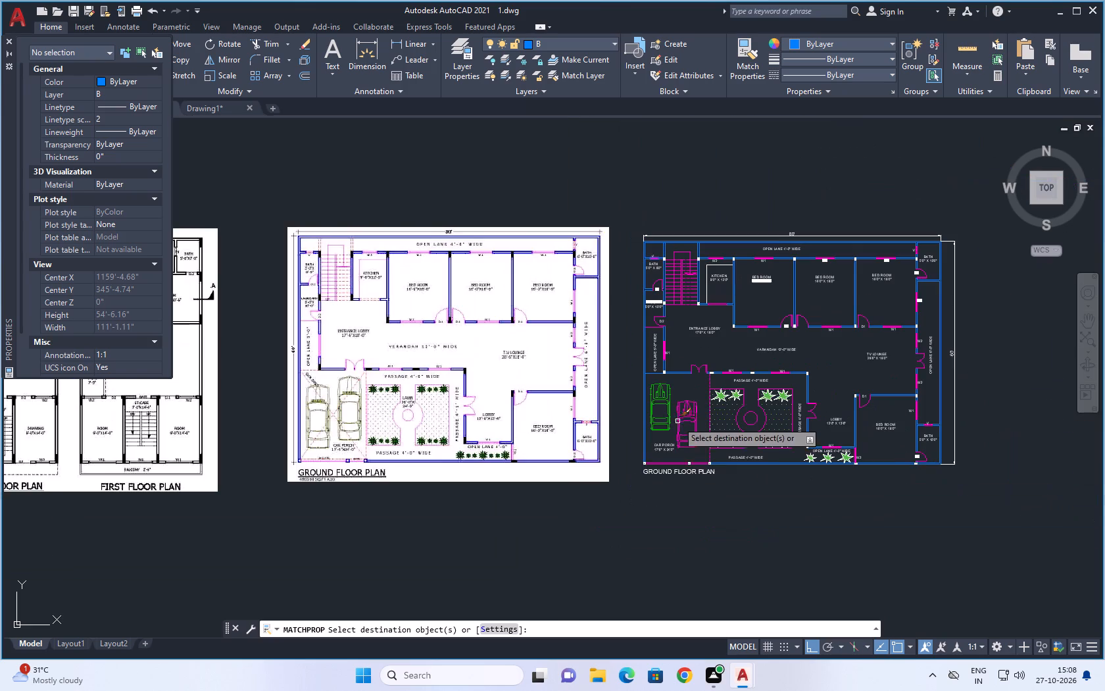
{"action": "scroll", "coordinate": [313, 455], "scroll_direction": "up", "scroll_amount": 4}
{"action": "scroll", "coordinate": [310, 430], "scroll_direction": "down", "scroll_amount": 5}
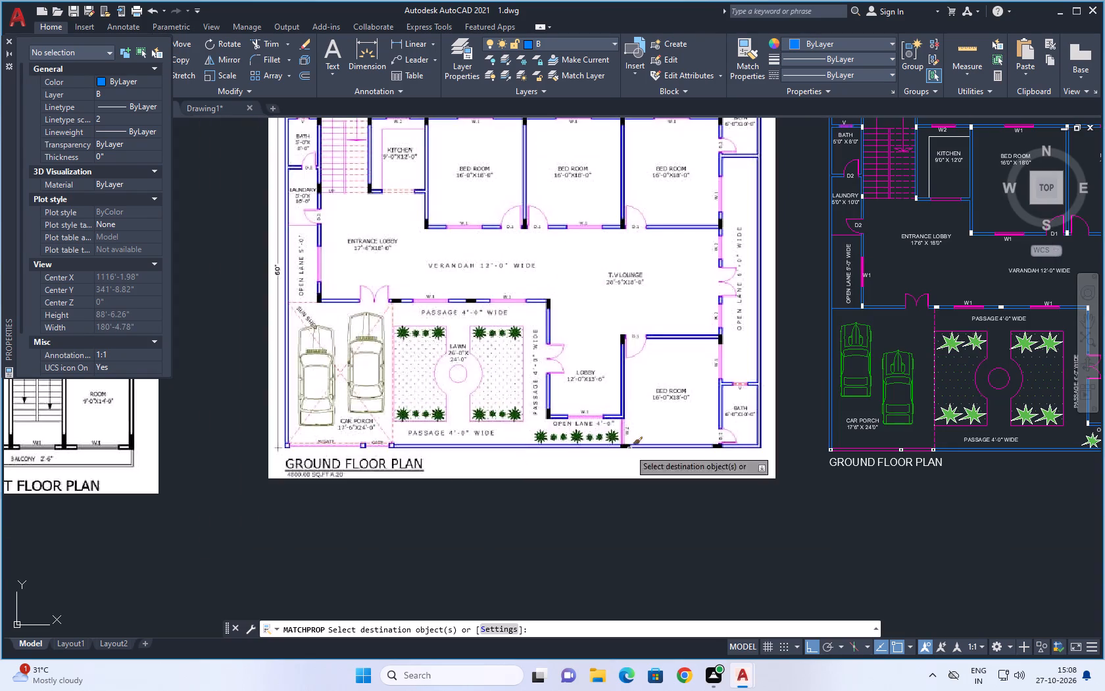
{"action": "scroll", "coordinate": [929, 451], "scroll_direction": "up", "scroll_amount": 4}
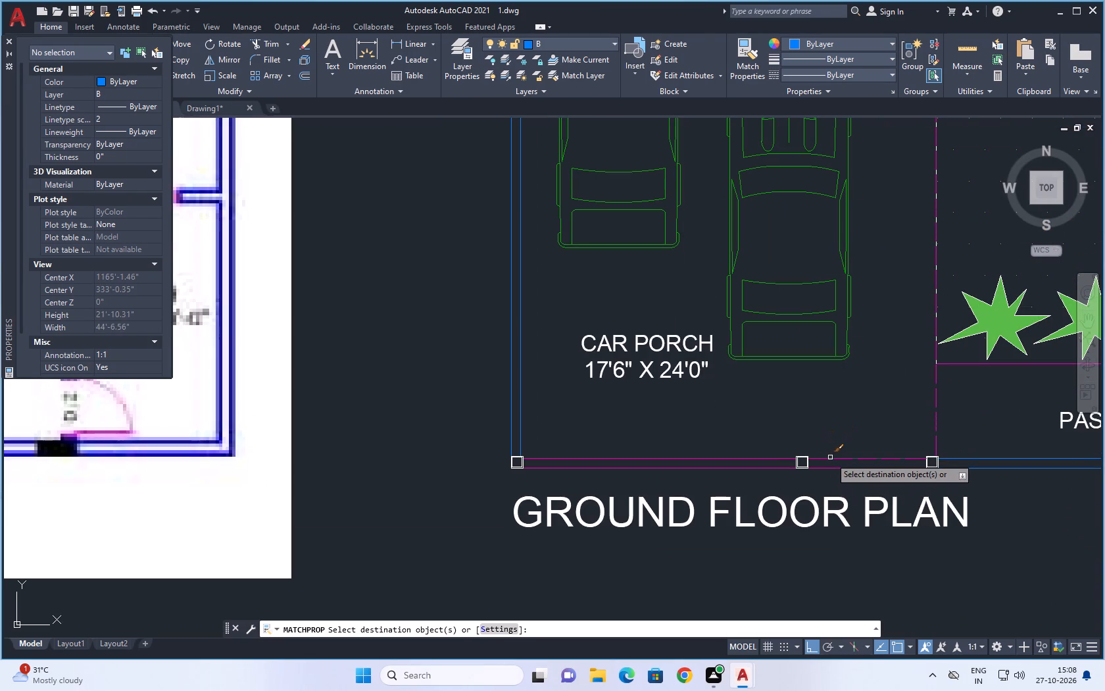
{"action": "left_click", "coordinate": [830, 457]}
{"action": "left_click", "coordinate": [735, 458]}
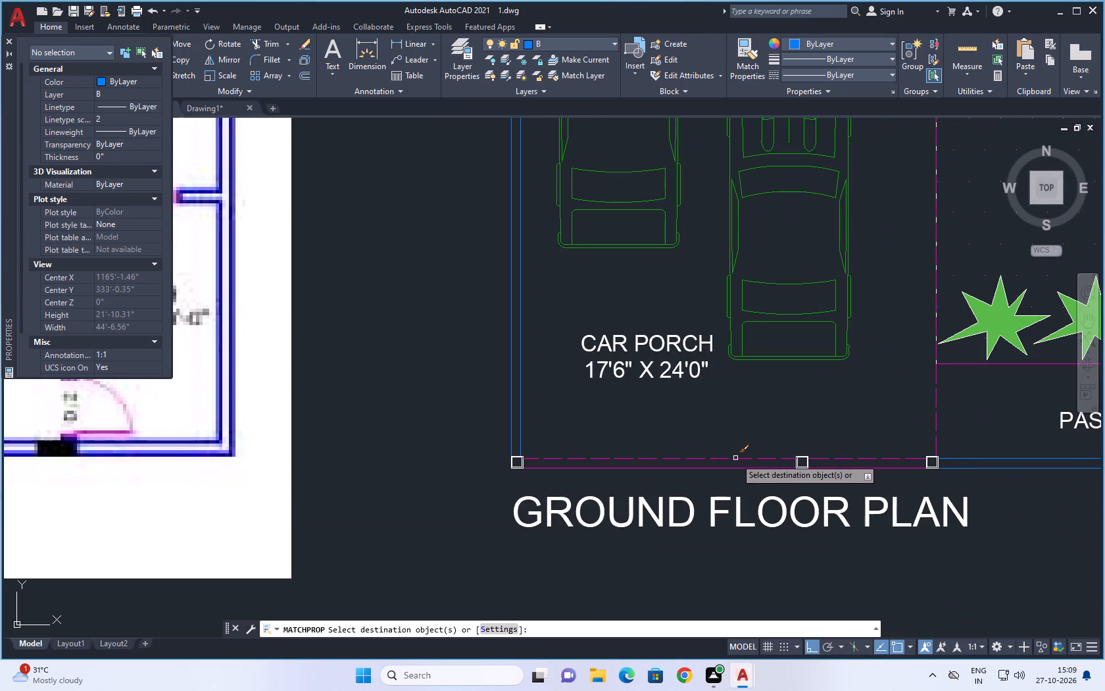
{"action": "scroll", "coordinate": [751, 418], "scroll_direction": "down", "scroll_amount": 4}
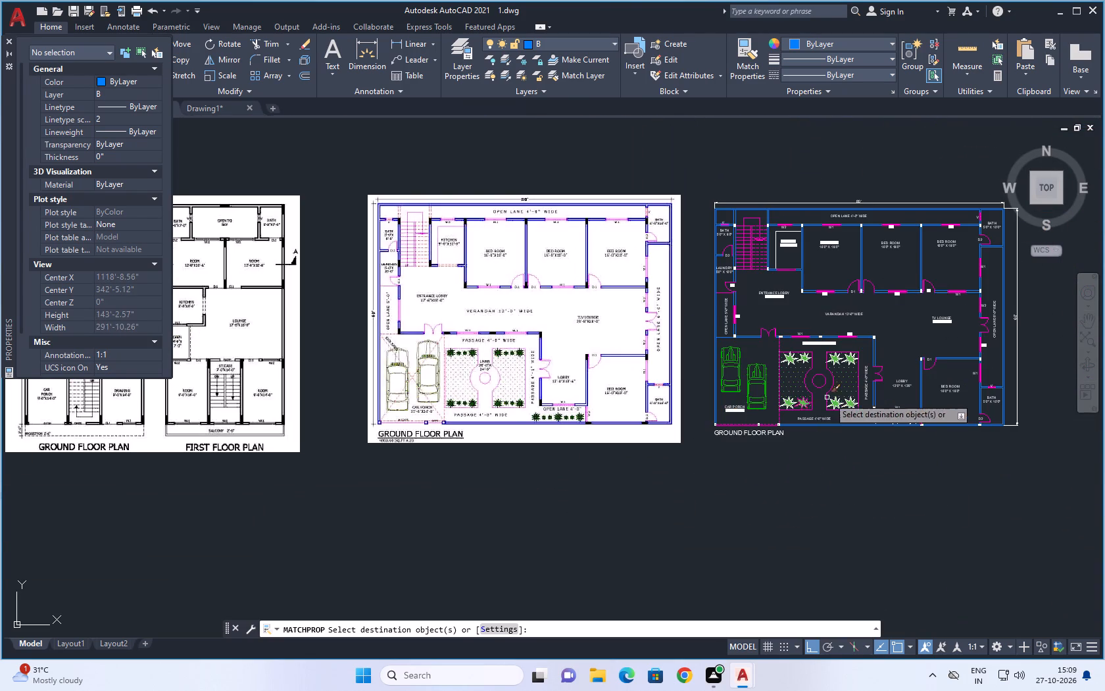
{"action": "scroll", "coordinate": [777, 388], "scroll_direction": "up", "scroll_amount": 4}
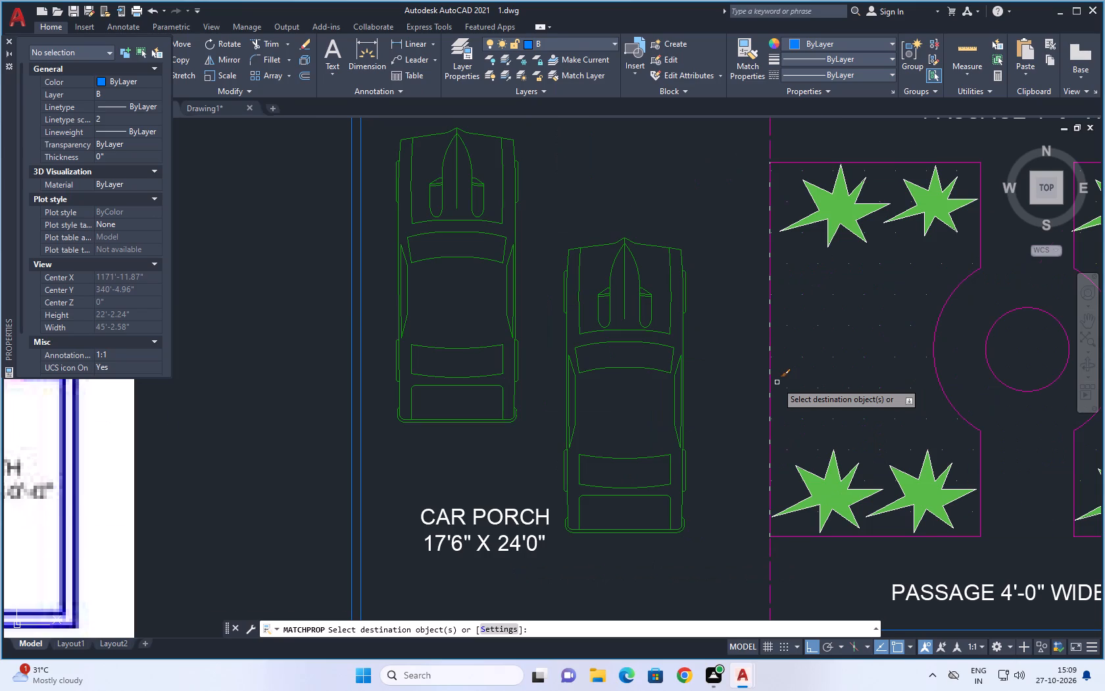
{"action": "scroll", "coordinate": [777, 382], "scroll_direction": "up", "scroll_amount": 1}
{"action": "key", "text": "space"}
Save the drawing.
{"action": "scroll", "coordinate": [729, 383], "scroll_direction": "down", "scroll_amount": 4}
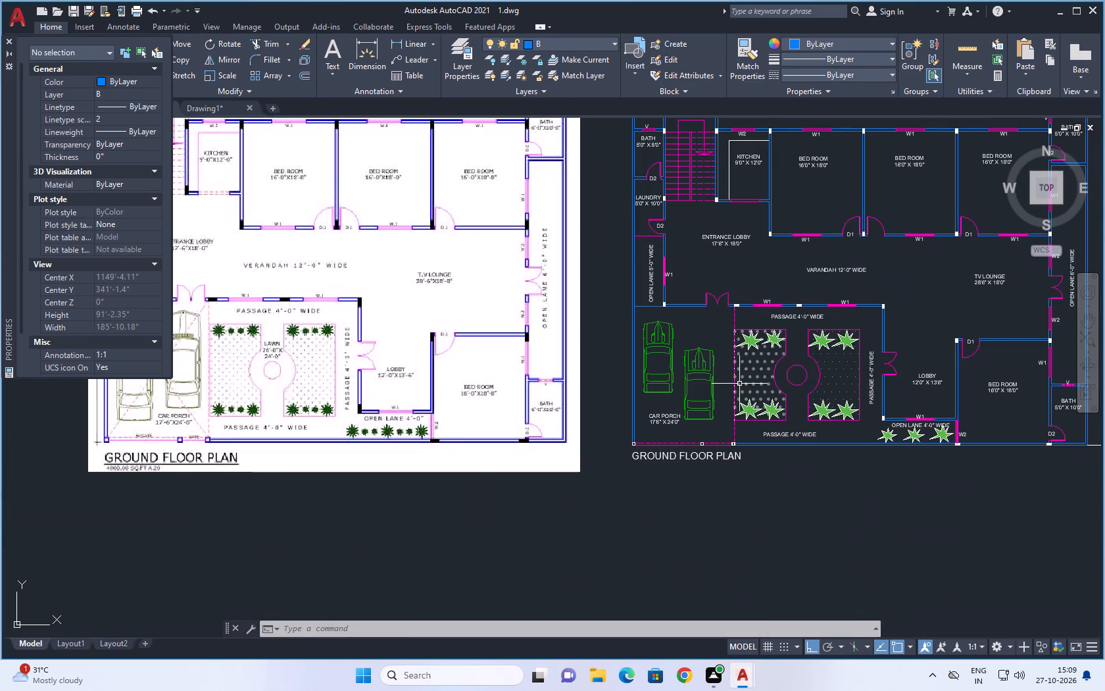
{"action": "scroll", "coordinate": [733, 370], "scroll_direction": "up", "scroll_amount": 3}
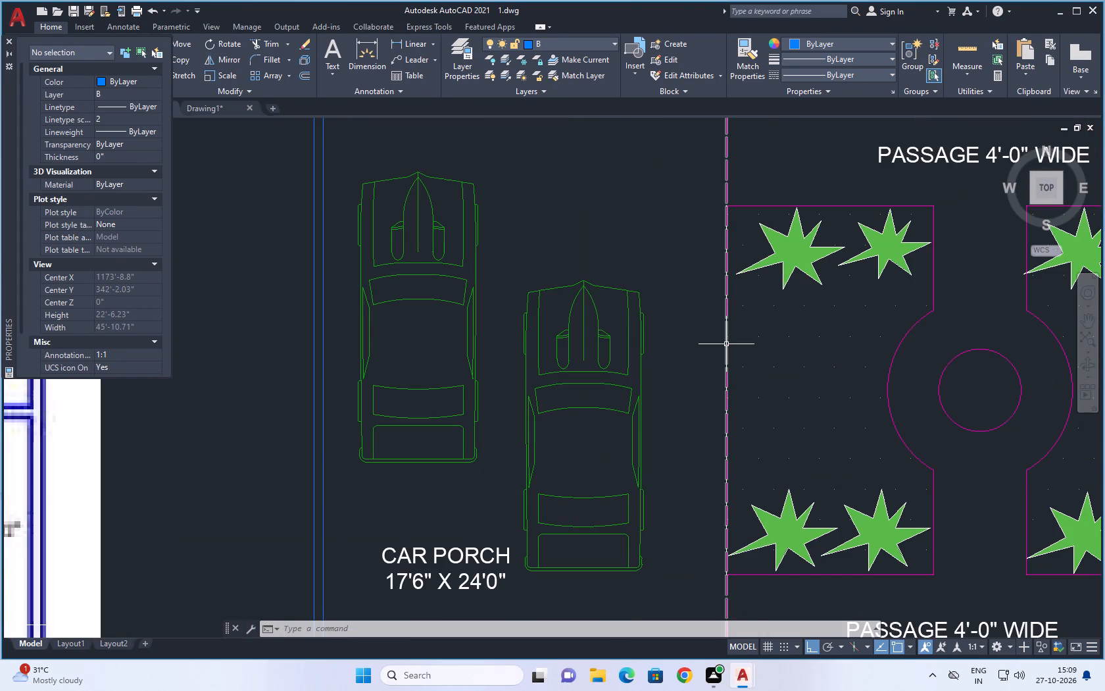
{"action": "scroll", "coordinate": [726, 340], "scroll_direction": "down", "scroll_amount": 4}
{"action": "scroll", "coordinate": [394, 286], "scroll_direction": "up", "scroll_amount": 3}
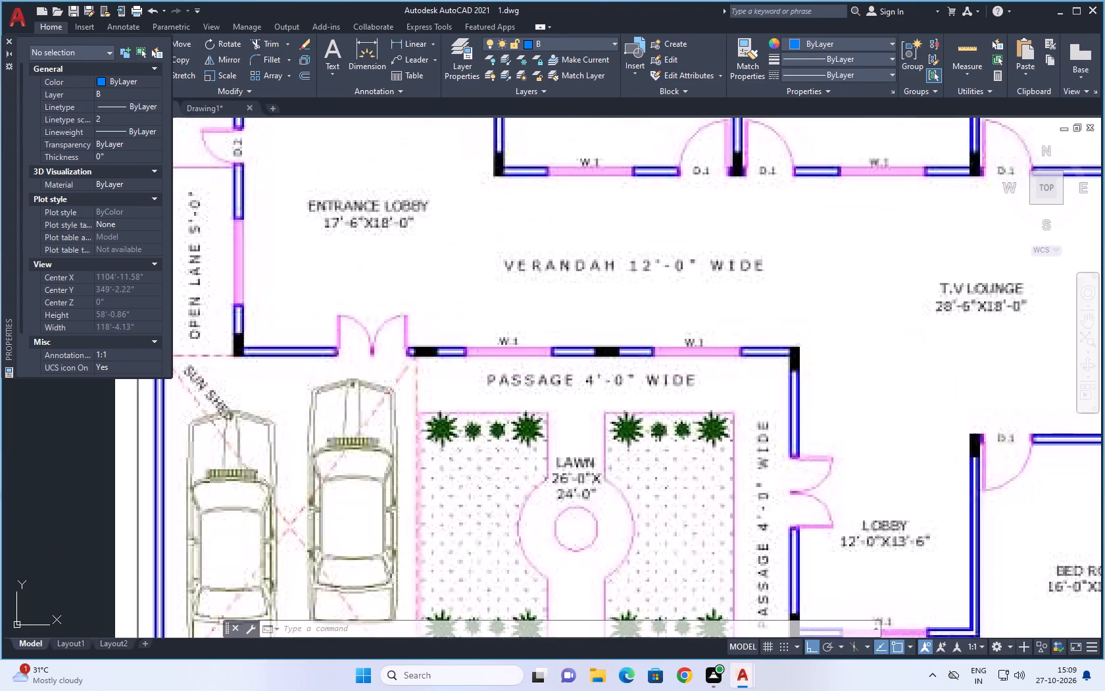
{"action": "scroll", "coordinate": [393, 286], "scroll_direction": "down", "scroll_amount": 4}
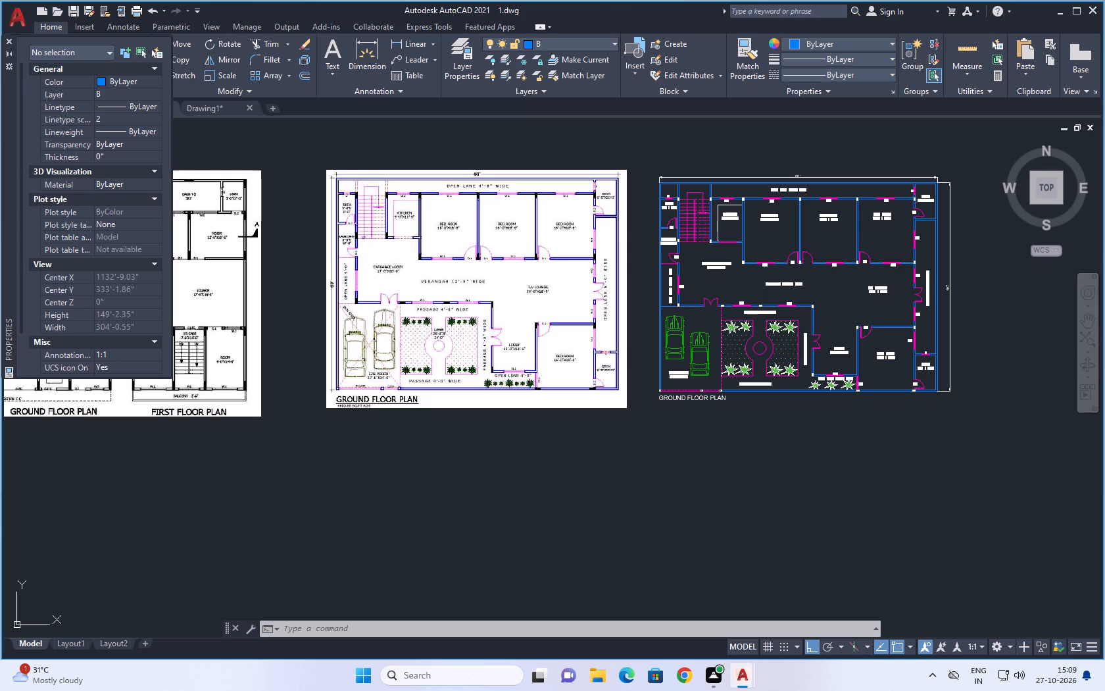
{"action": "key", "text": "ctrl+s"}
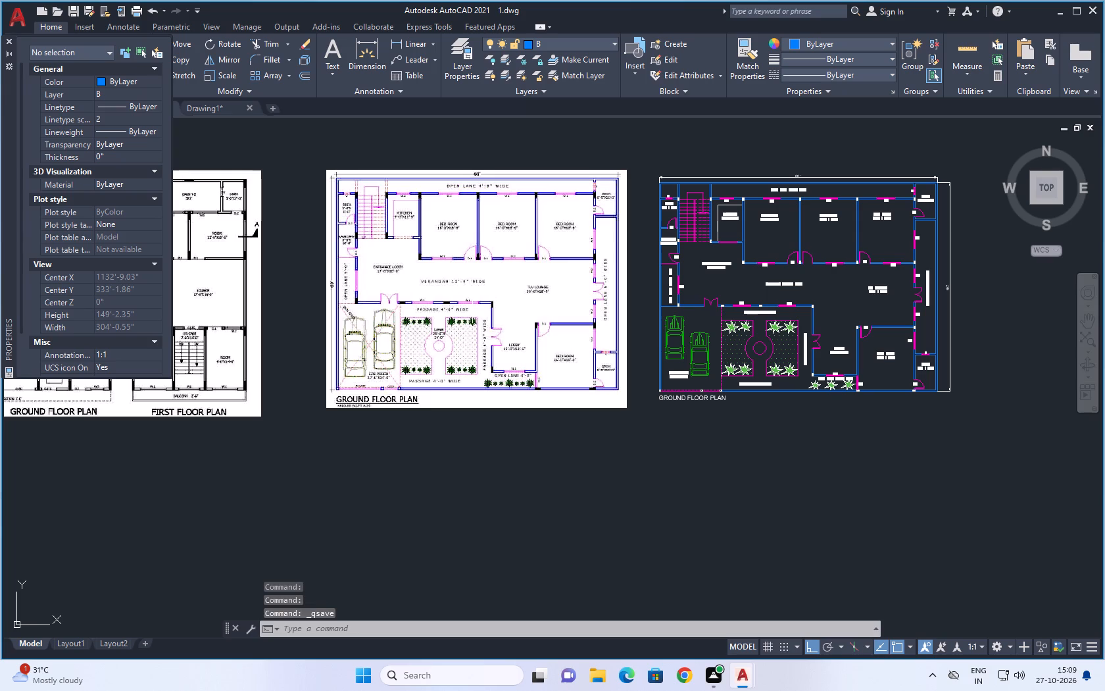
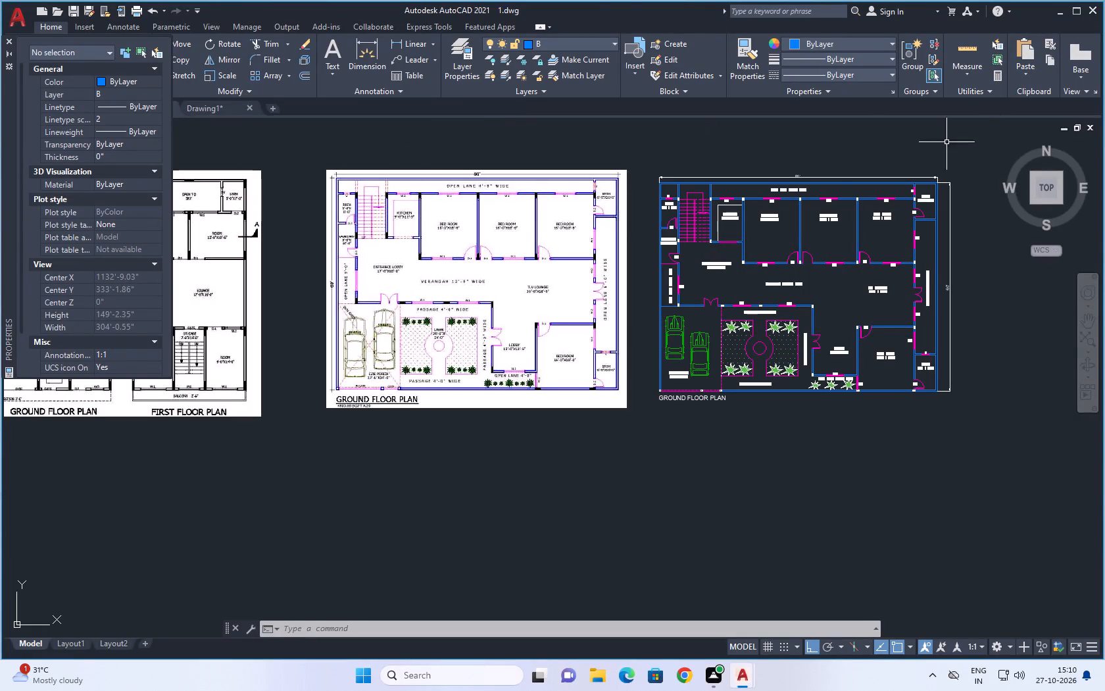
Erase the coloured ground floor plan reference image beside the redrawn plan.
{"action": "left_click", "coordinate": [404, 345]}
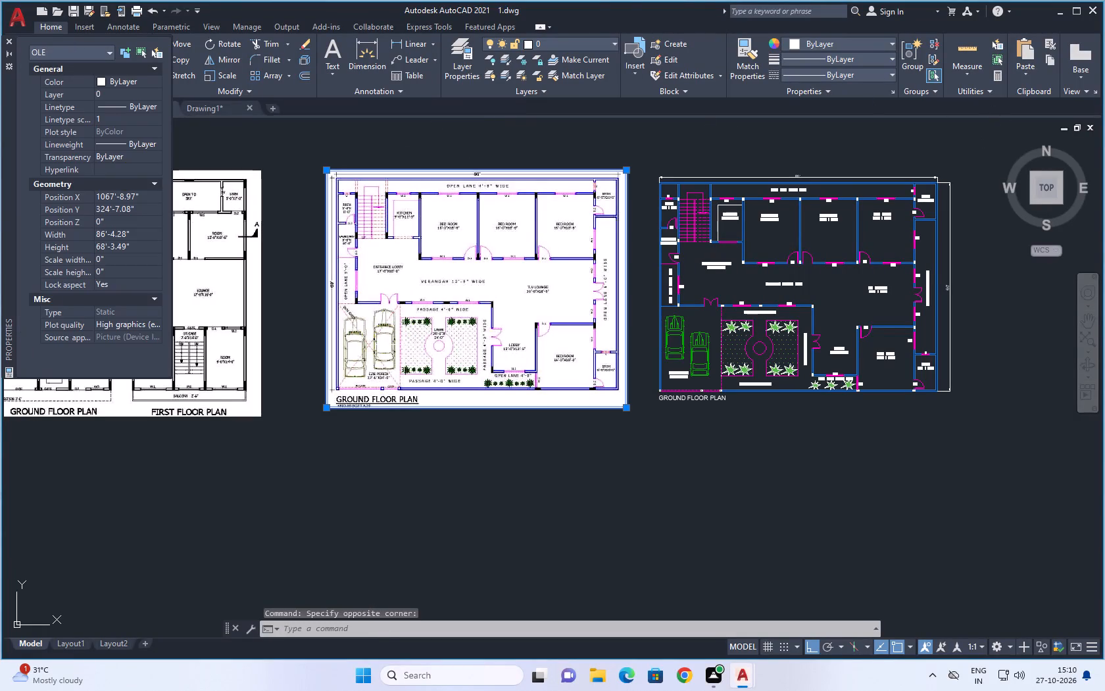
{"action": "key", "text": "Delete"}
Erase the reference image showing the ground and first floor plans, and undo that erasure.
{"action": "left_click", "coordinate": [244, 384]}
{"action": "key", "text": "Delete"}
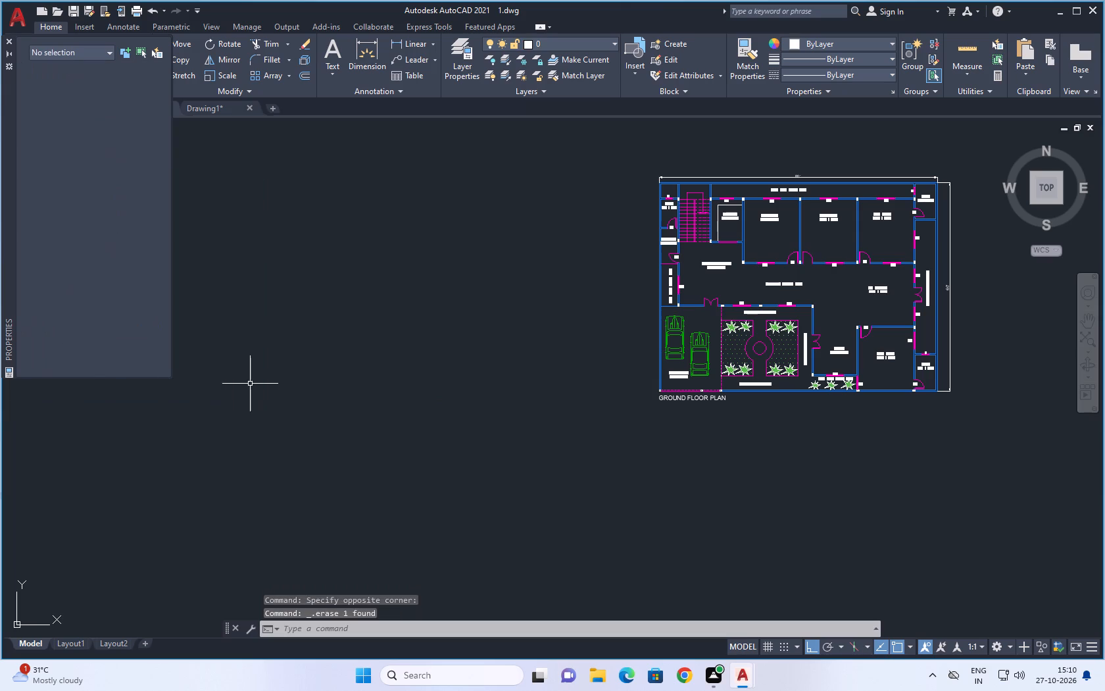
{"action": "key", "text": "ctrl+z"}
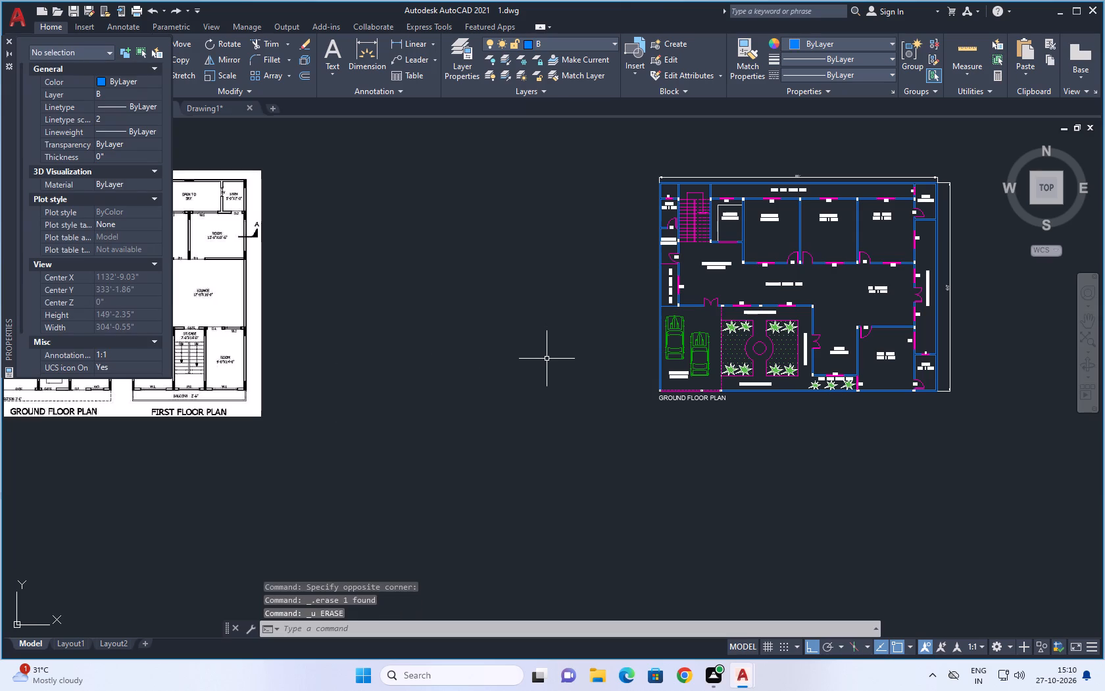
Start plotting a single sheet and set the plot area to a window enclosing only the redrawn ground floor plan.
{"action": "key", "text": "ctrl+p"}
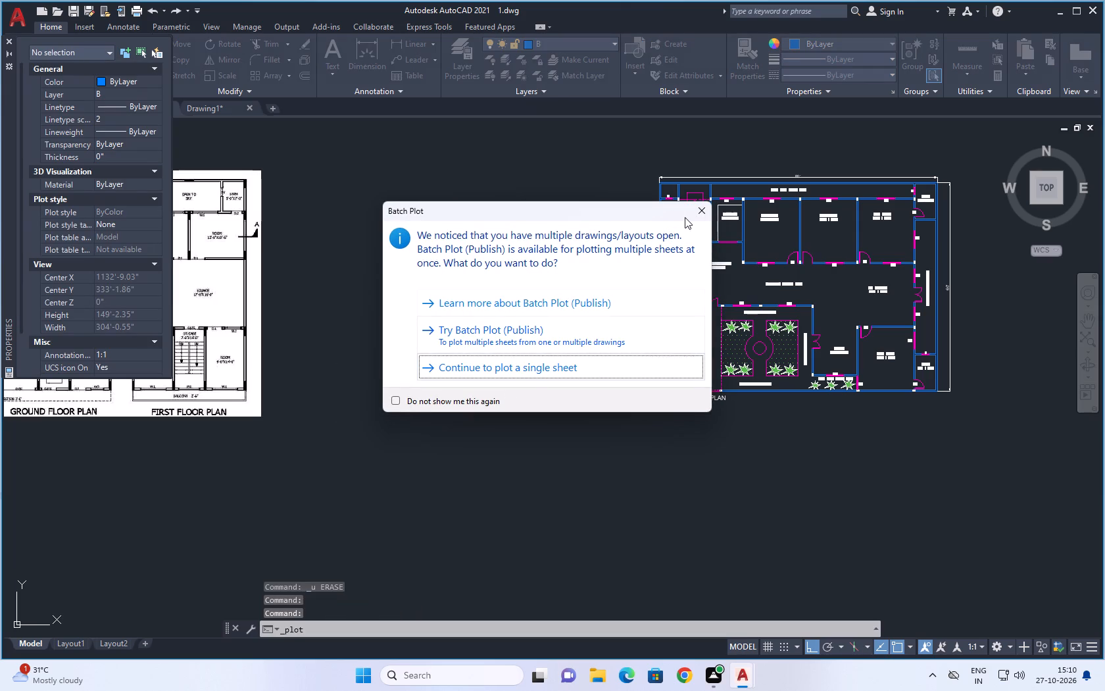
{"action": "left_click", "coordinate": [536, 370]}
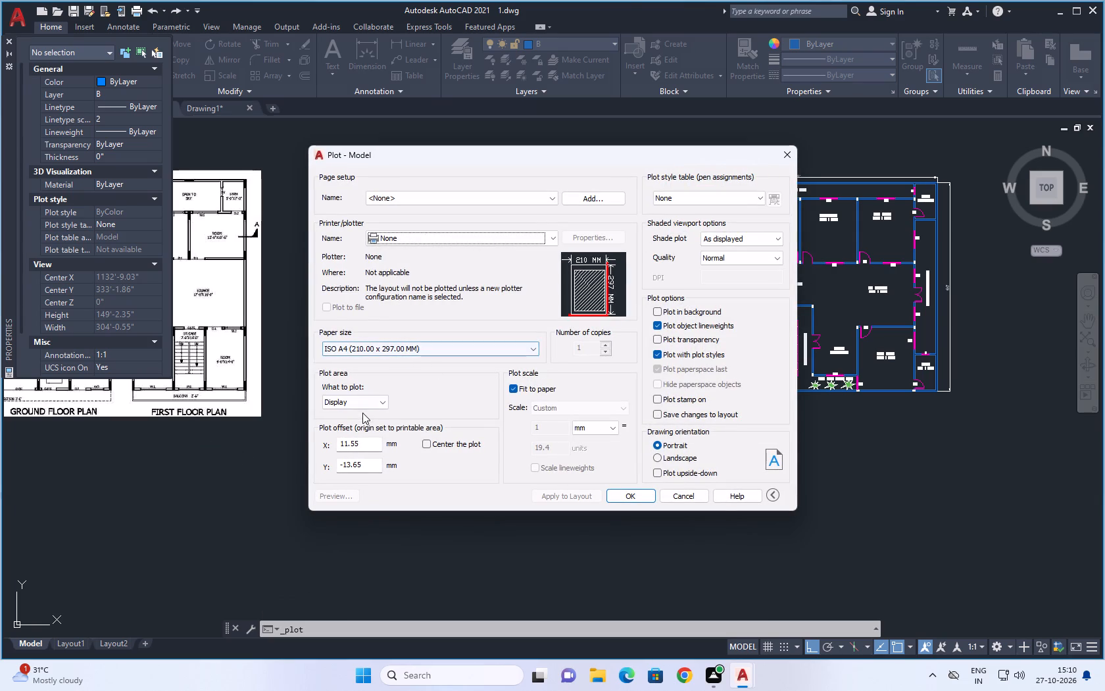
{"action": "left_click", "coordinate": [368, 401]}
{"action": "left_click", "coordinate": [351, 438]}
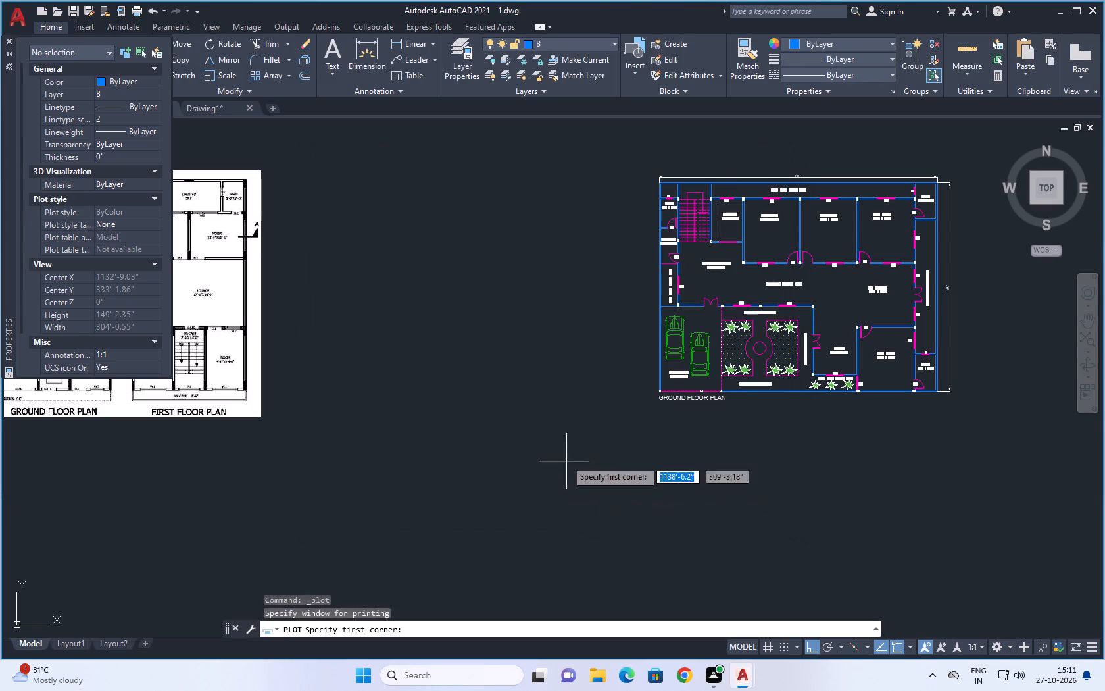
{"action": "scroll", "coordinate": [549, 404], "scroll_direction": "down", "scroll_amount": 2}
{"action": "left_click_drag", "start_coordinate": [572, 303], "coordinate": [723, 417]}
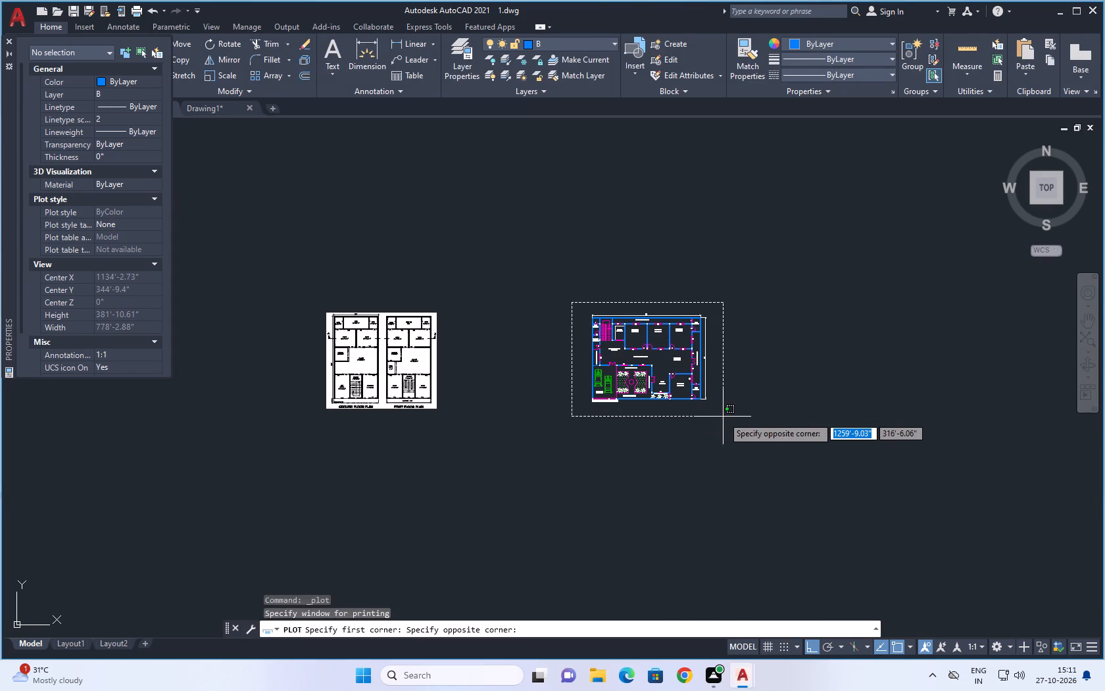
{"action": "left_click", "coordinate": [723, 417]}
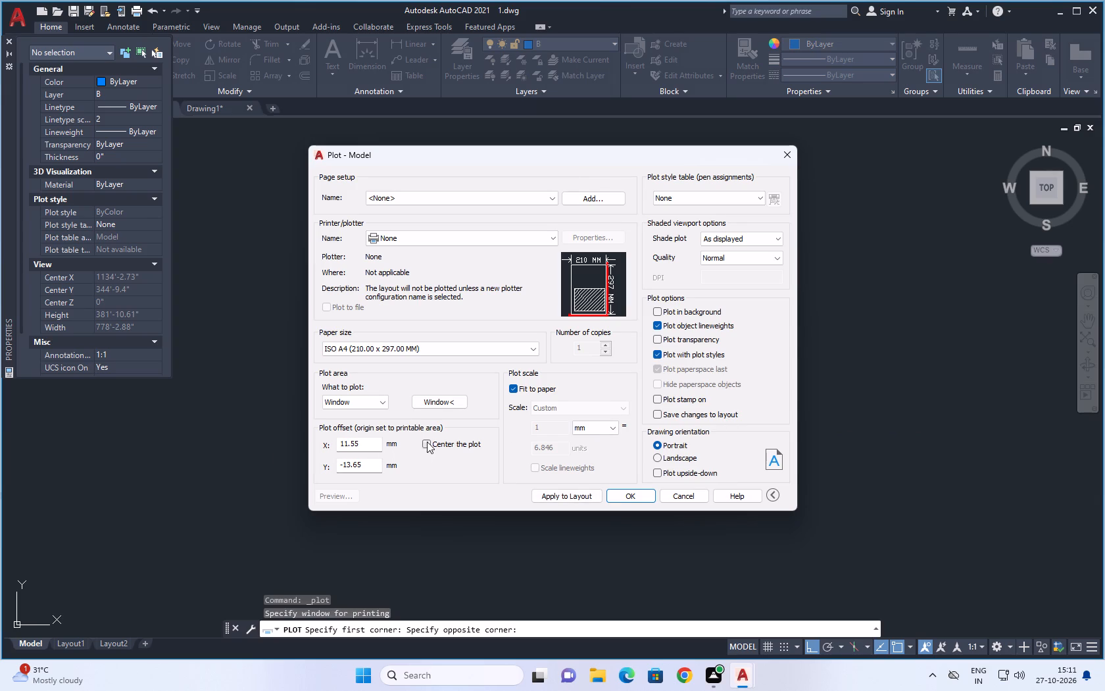
Centre the plot, apply the settings to the layout, and select DWG To PDF.pc3 as the plotter.
{"action": "left_click", "coordinate": [427, 442]}
{"action": "left_click_drag", "start_coordinate": [584, 494], "coordinate": [585, 501]}
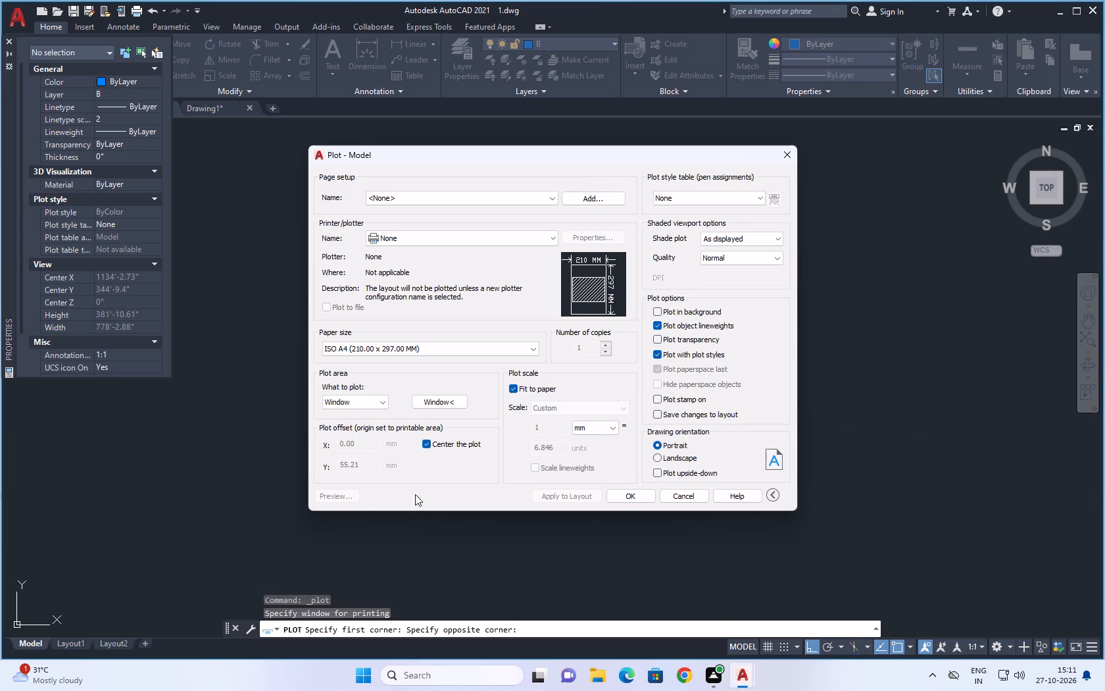
{"action": "left_click", "coordinate": [347, 498]}
{"action": "double_click", "coordinate": [339, 493]}
{"action": "left_click", "coordinate": [491, 238]}
{"action": "left_click", "coordinate": [462, 357]}
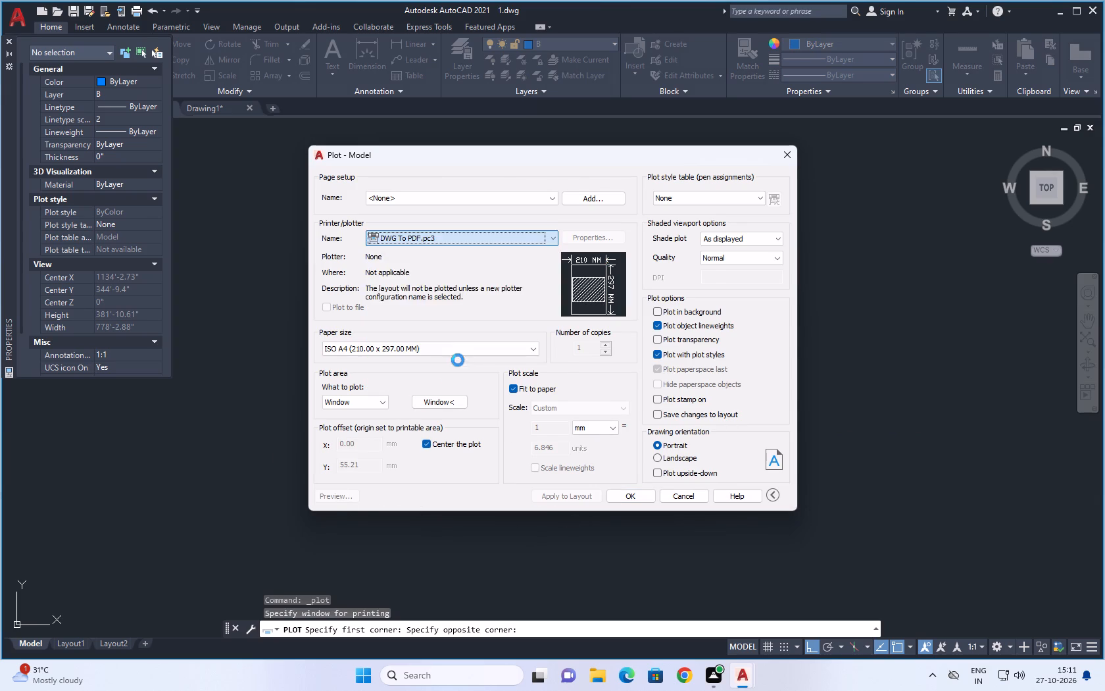
Preview the plot and examine the ground floor plan's walls, labels, dashed lines and placement on the sheet.
{"action": "left_click", "coordinate": [337, 495]}
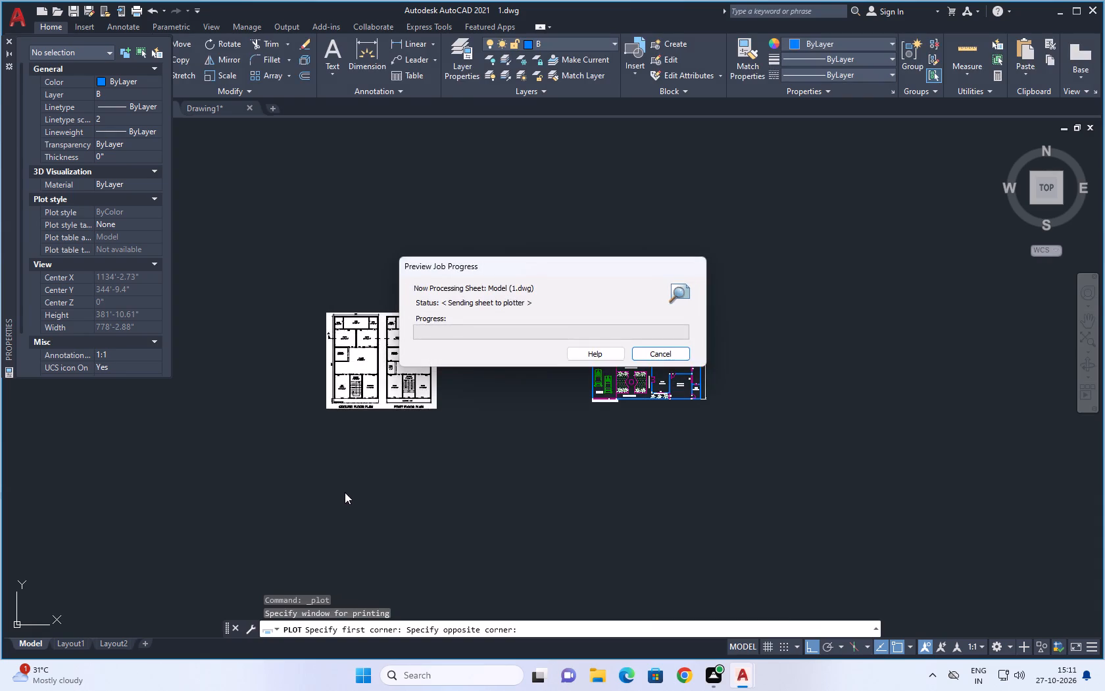
{"action": "scroll", "coordinate": [487, 398], "scroll_direction": "up", "scroll_amount": 2}
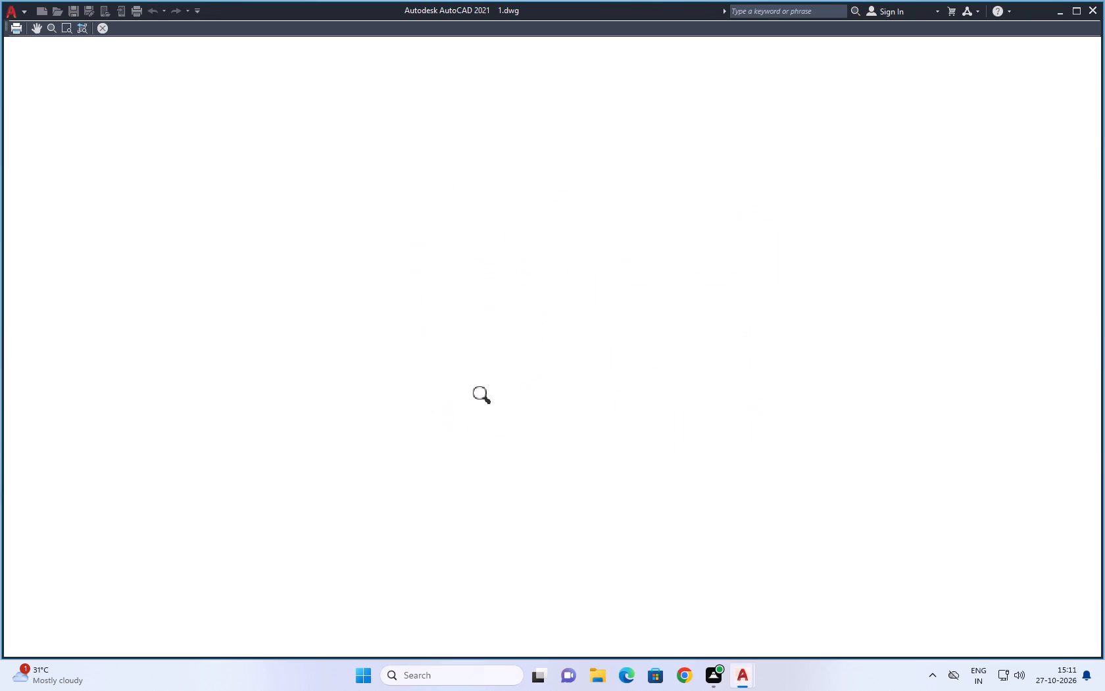
{"action": "scroll", "coordinate": [487, 397], "scroll_direction": "down", "scroll_amount": 1}
{"action": "scroll", "coordinate": [506, 357], "scroll_direction": "up", "scroll_amount": 2}
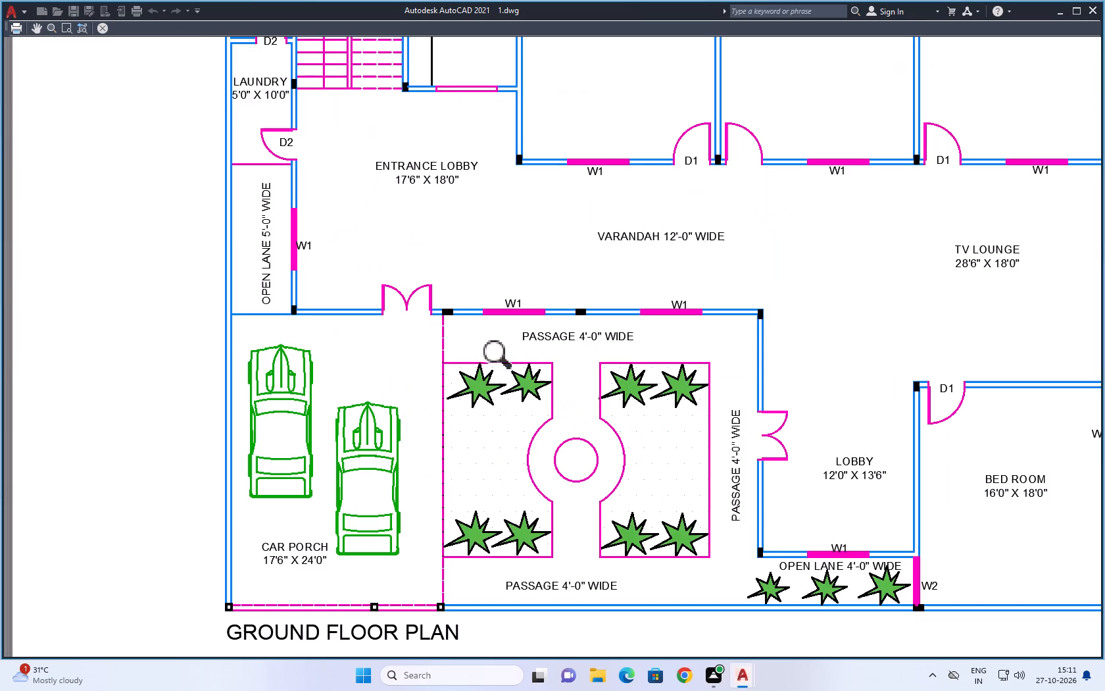
{"action": "scroll", "coordinate": [506, 357], "scroll_direction": "down", "scroll_amount": 2}
{"action": "scroll", "coordinate": [735, 391], "scroll_direction": "up", "scroll_amount": 1}
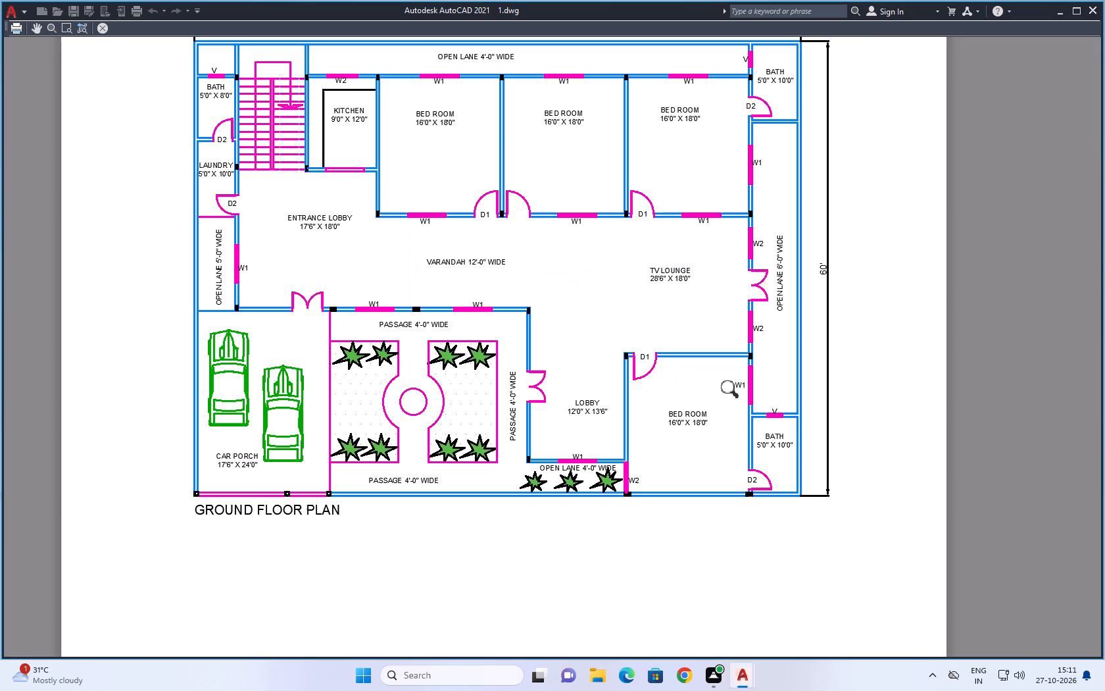
{"action": "scroll", "coordinate": [735, 391], "scroll_direction": "down", "scroll_amount": 1}
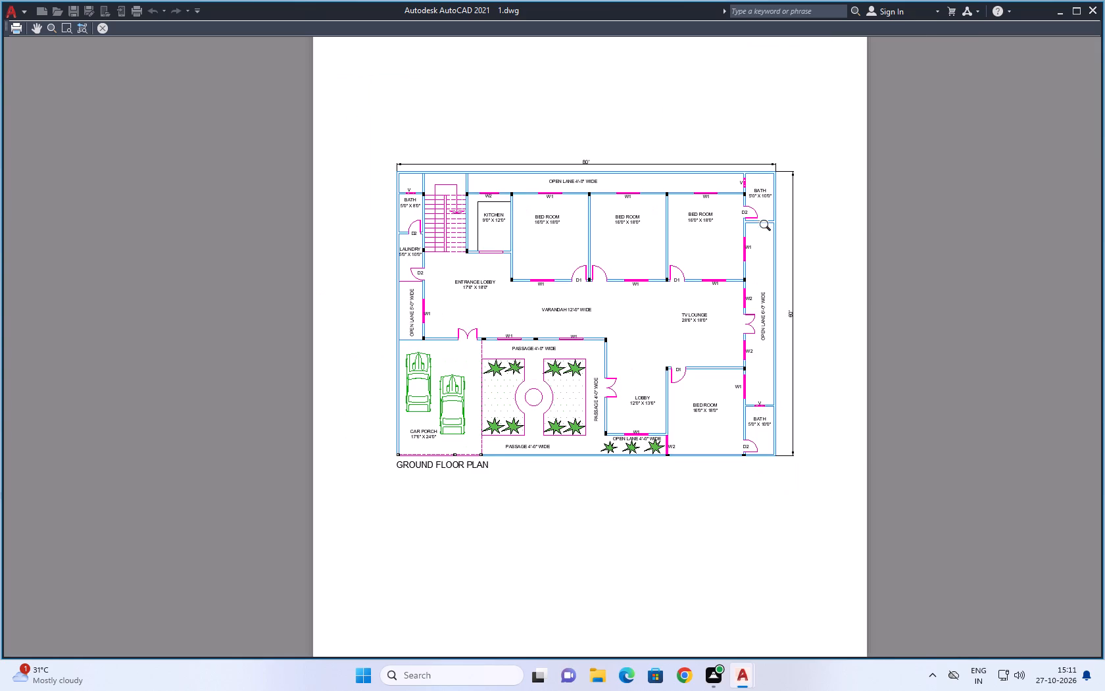
{"action": "scroll", "coordinate": [768, 190], "scroll_direction": "up", "scroll_amount": 2}
{"action": "scroll", "coordinate": [766, 209], "scroll_direction": "down", "scroll_amount": 1}
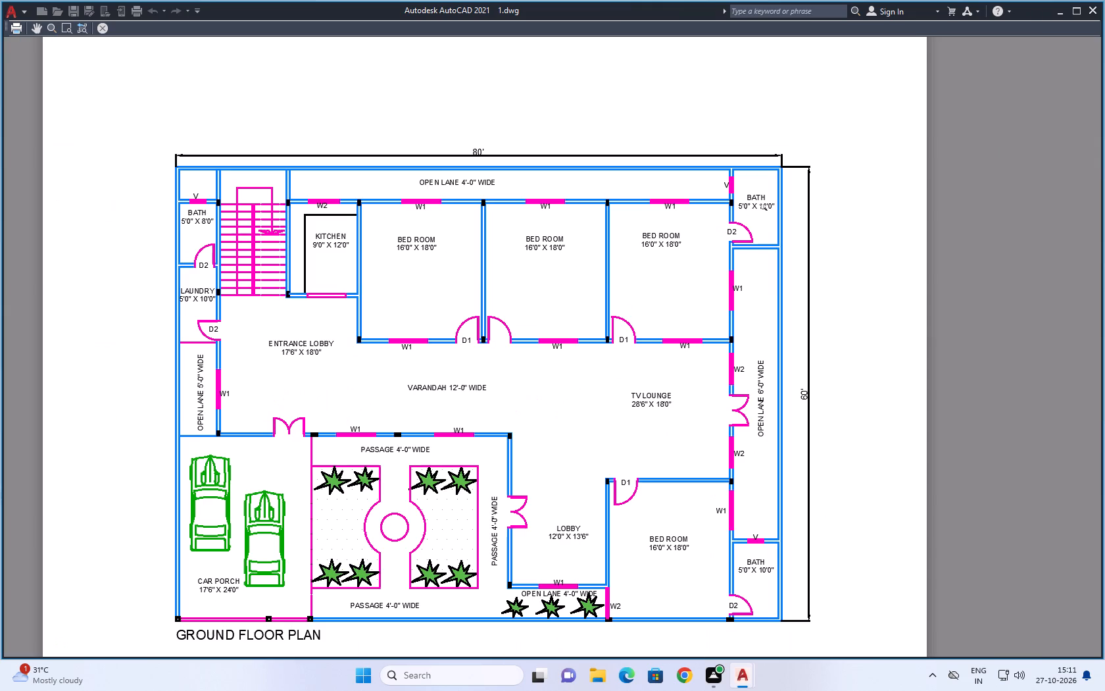
{"action": "scroll", "coordinate": [765, 215], "scroll_direction": "down", "scroll_amount": 1}
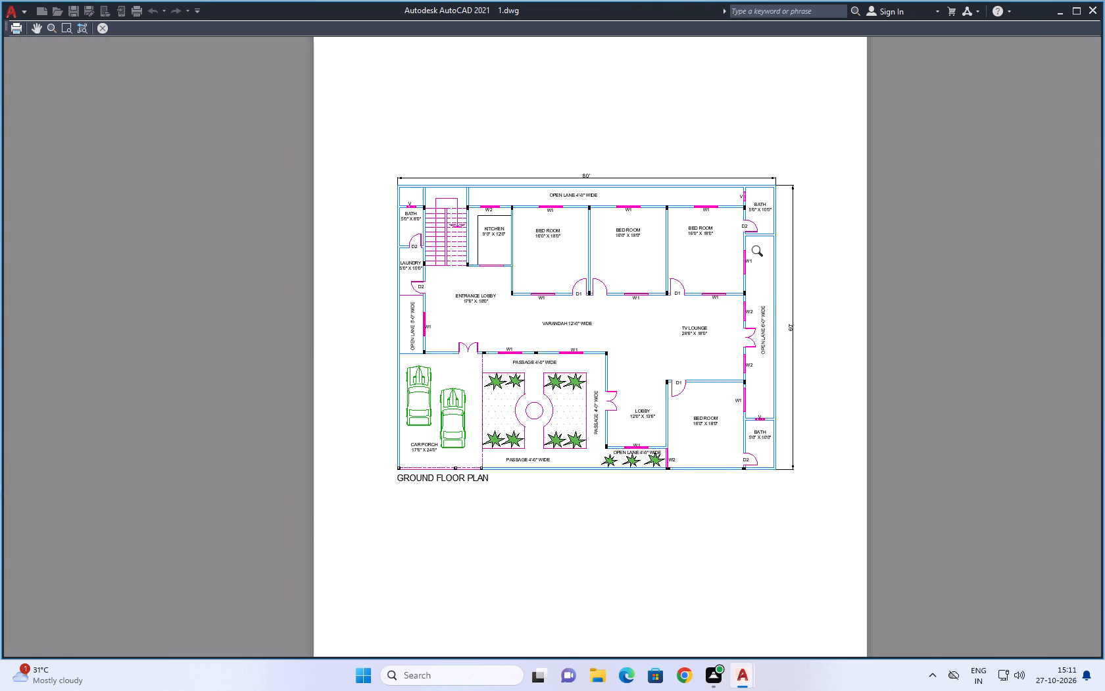
{"action": "key", "text": "space"}
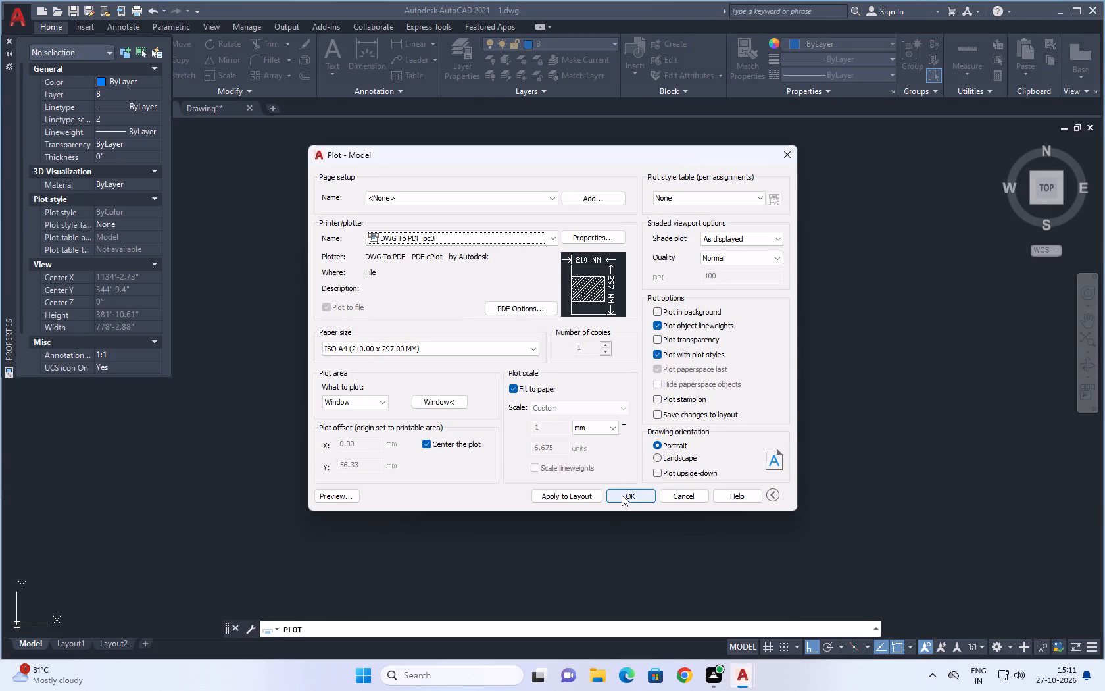
Apply the DWG To PDF plot settings to the layout, leaving the plot file unsaved.
{"action": "left_click", "coordinate": [622, 495]}
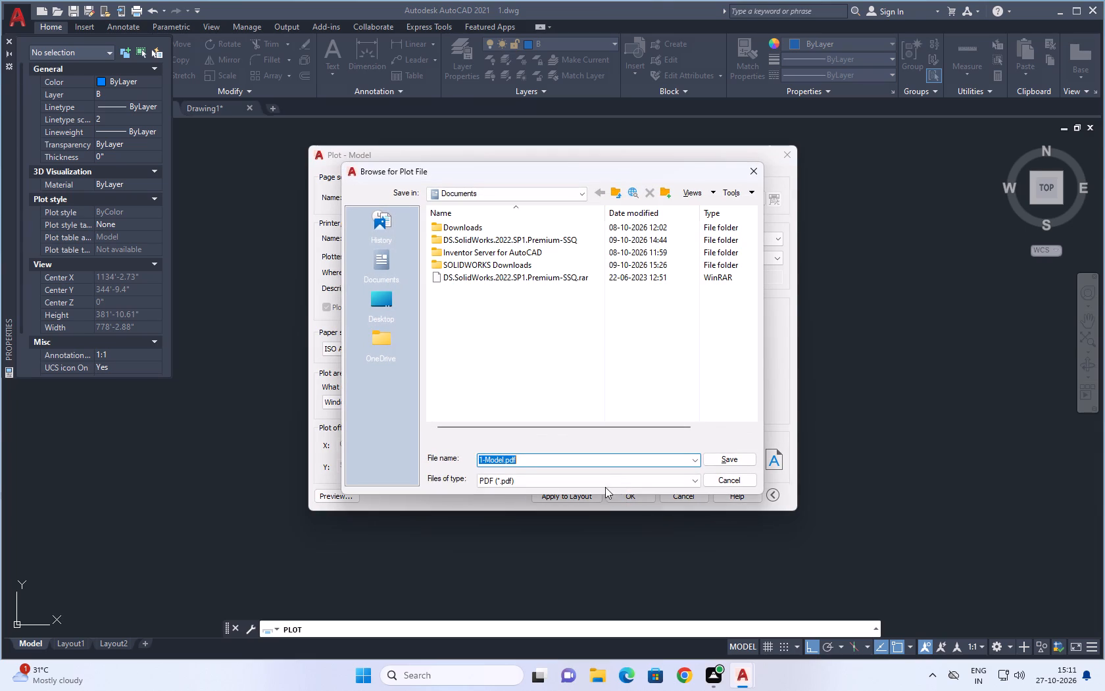
{"action": "left_click", "coordinate": [750, 171]}
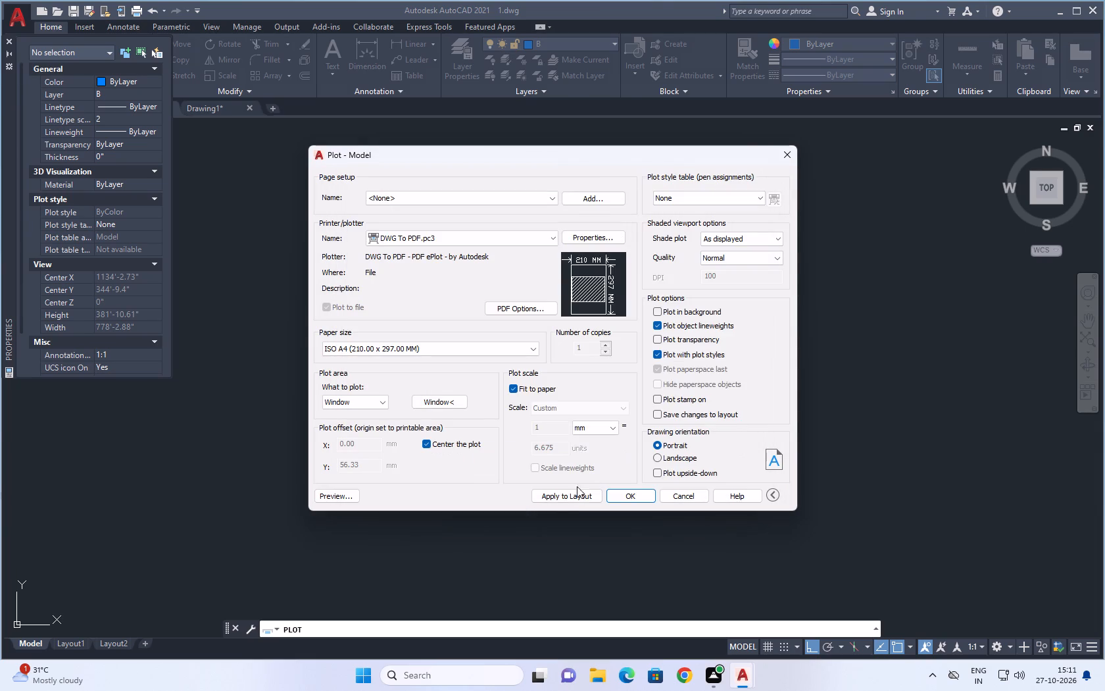
{"action": "left_click", "coordinate": [573, 498]}
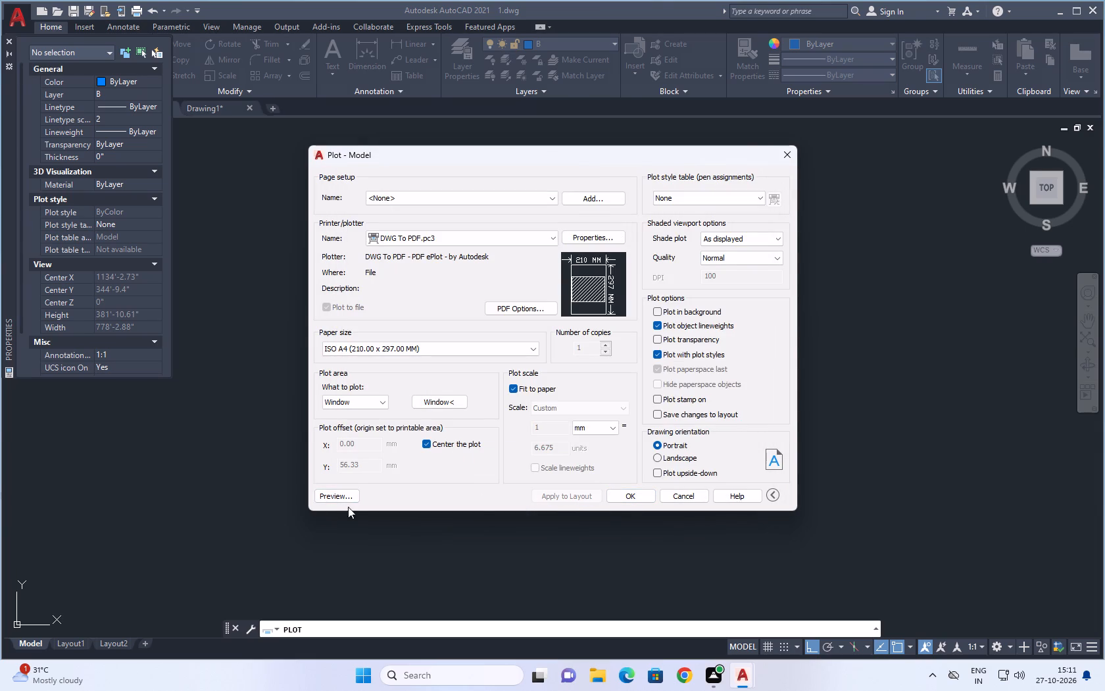
Preview the plot again to check the full ground floor plan on the sheet.
{"action": "left_click", "coordinate": [347, 499]}
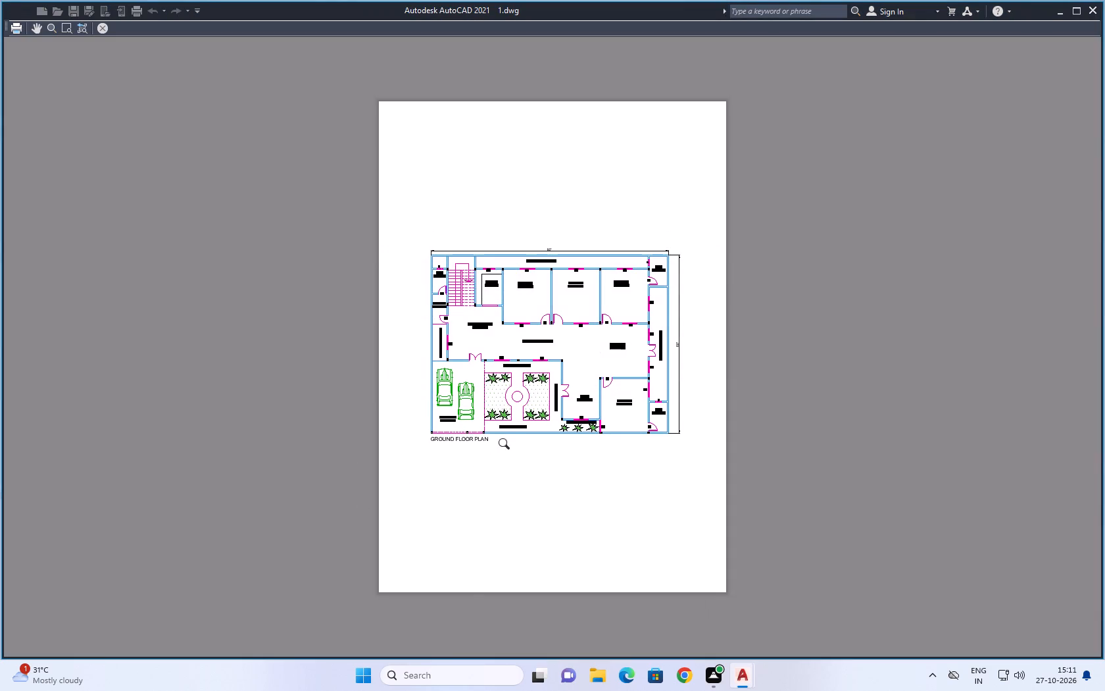
{"action": "scroll", "coordinate": [572, 349], "scroll_direction": "up", "scroll_amount": 3}
{"action": "scroll", "coordinate": [572, 347], "scroll_direction": "down", "scroll_amount": 2}
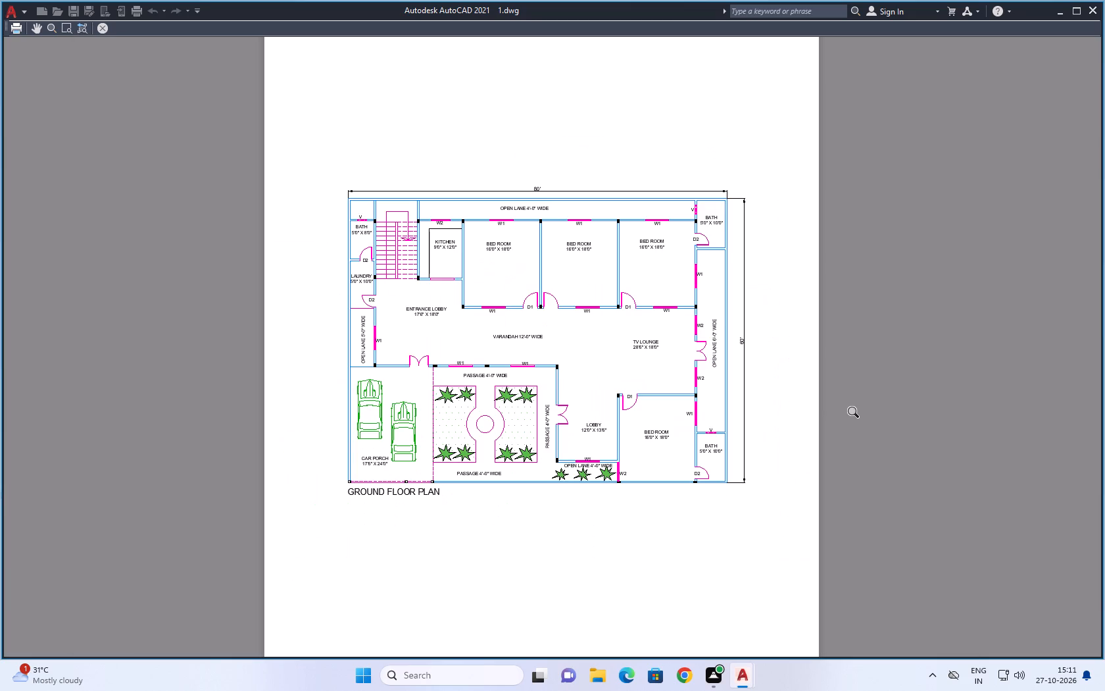
{"action": "left_click", "coordinate": [858, 415]}
{"action": "key", "text": "space"}
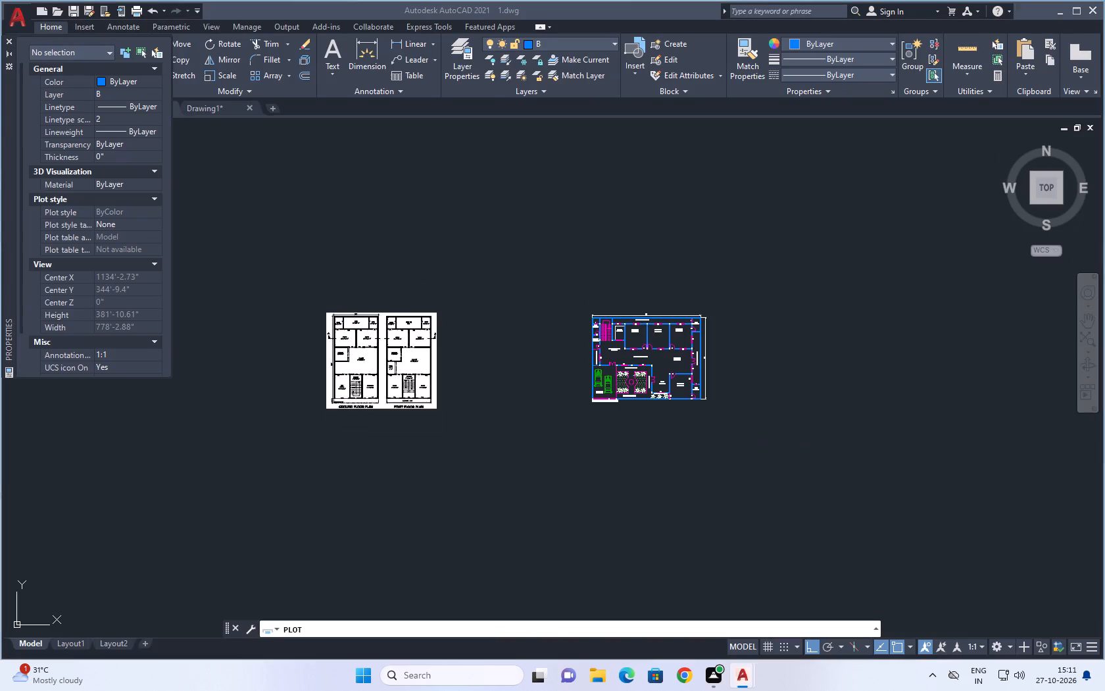
Plot the ground floor plan to PDF and save it under the proposed name 1-Model.pdf.
{"action": "left_click", "coordinate": [648, 497]}
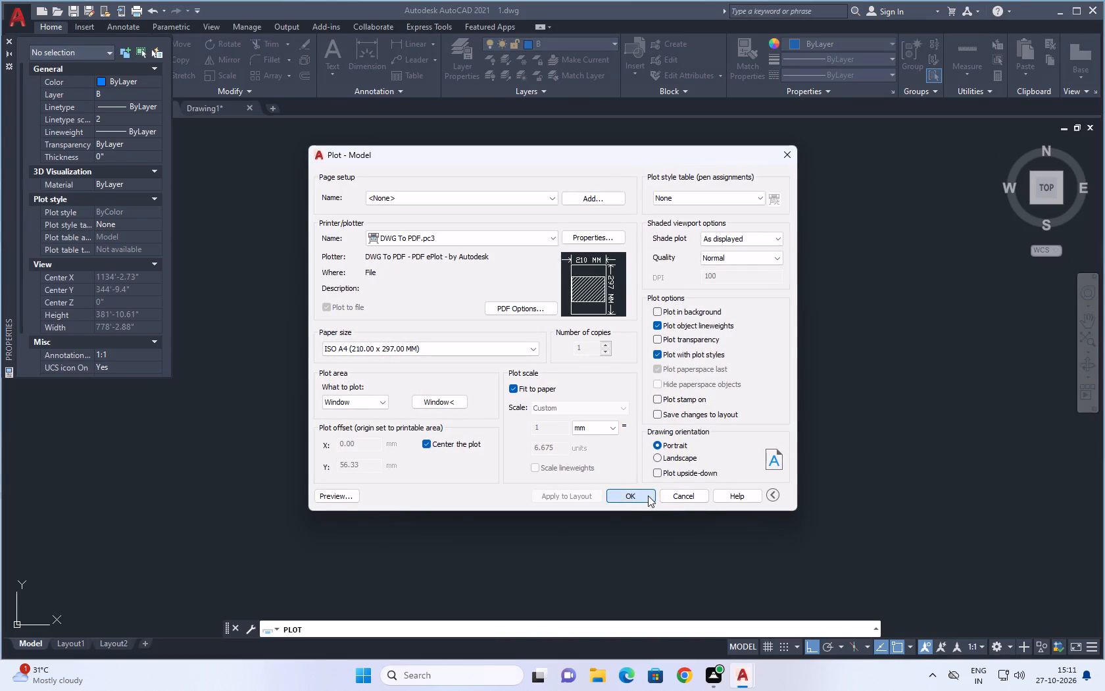
{"action": "left_click", "coordinate": [740, 454]}
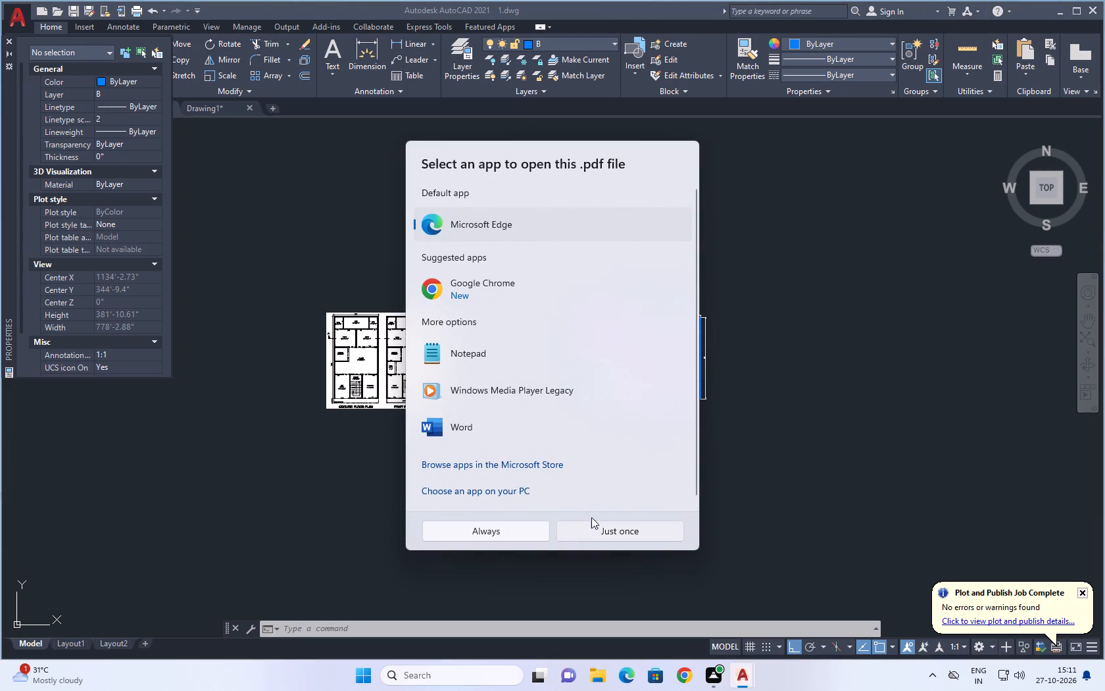
Open the plotted PDF in Microsoft Edge as the app always used for PDF files, and return to the drawing.
{"action": "left_click", "coordinate": [531, 540]}
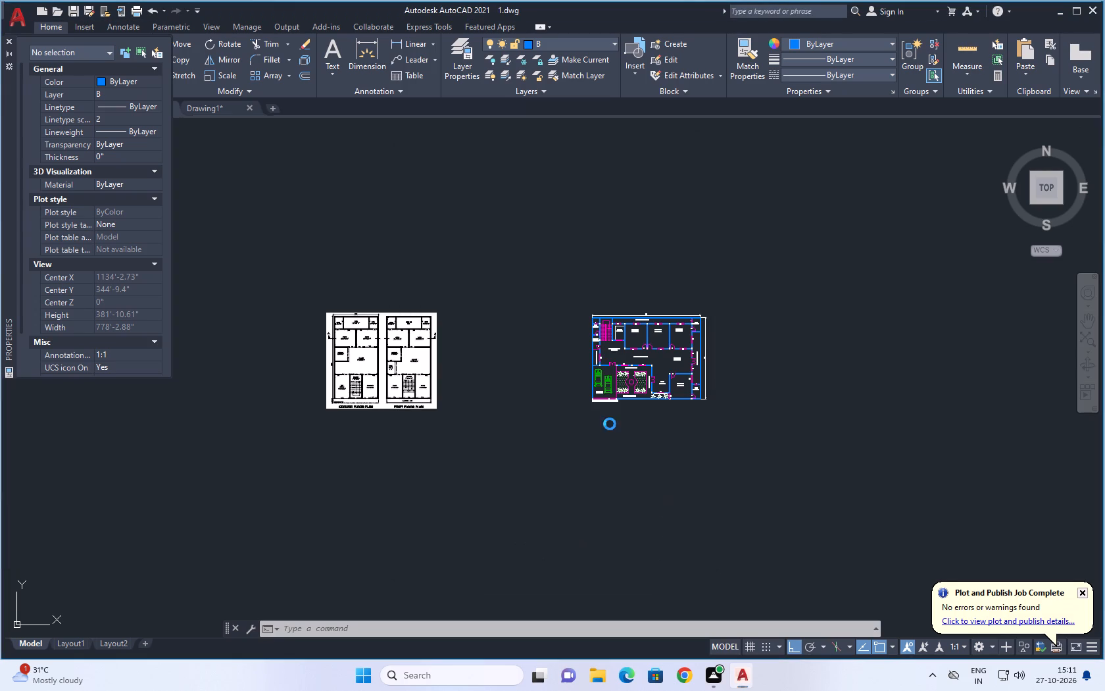
{"action": "left_click", "coordinate": [683, 19]}
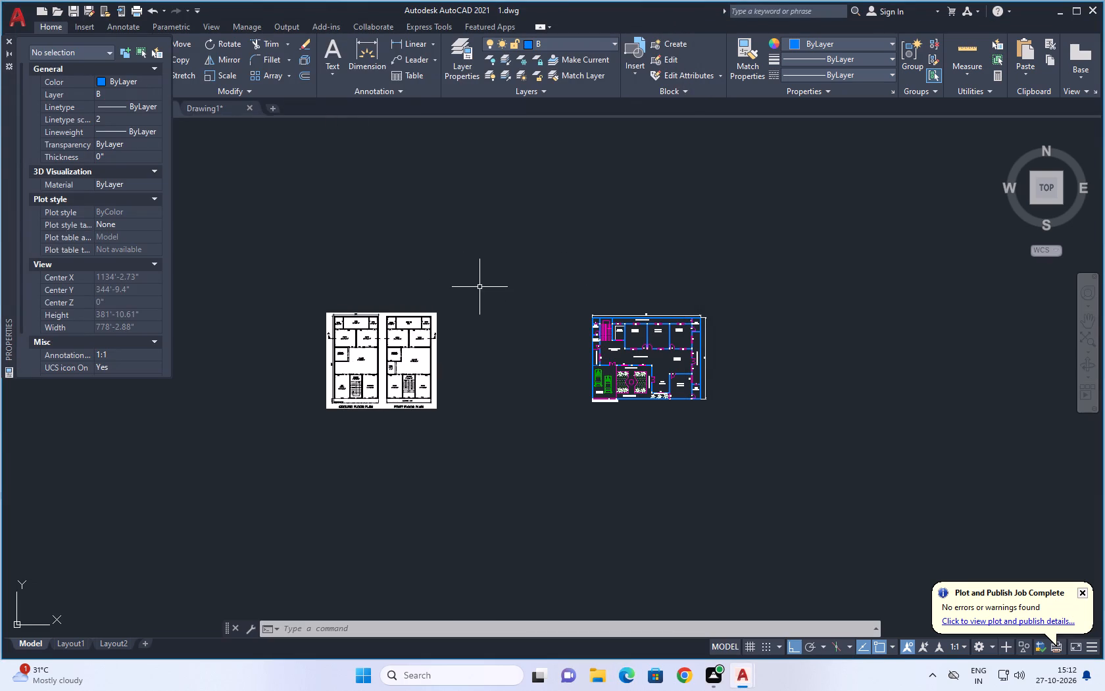
Erase the remaining reference image with the ground and first floor plans, and save the drawing.
{"action": "left_click_drag", "start_coordinate": [487, 272], "coordinate": [246, 231]}
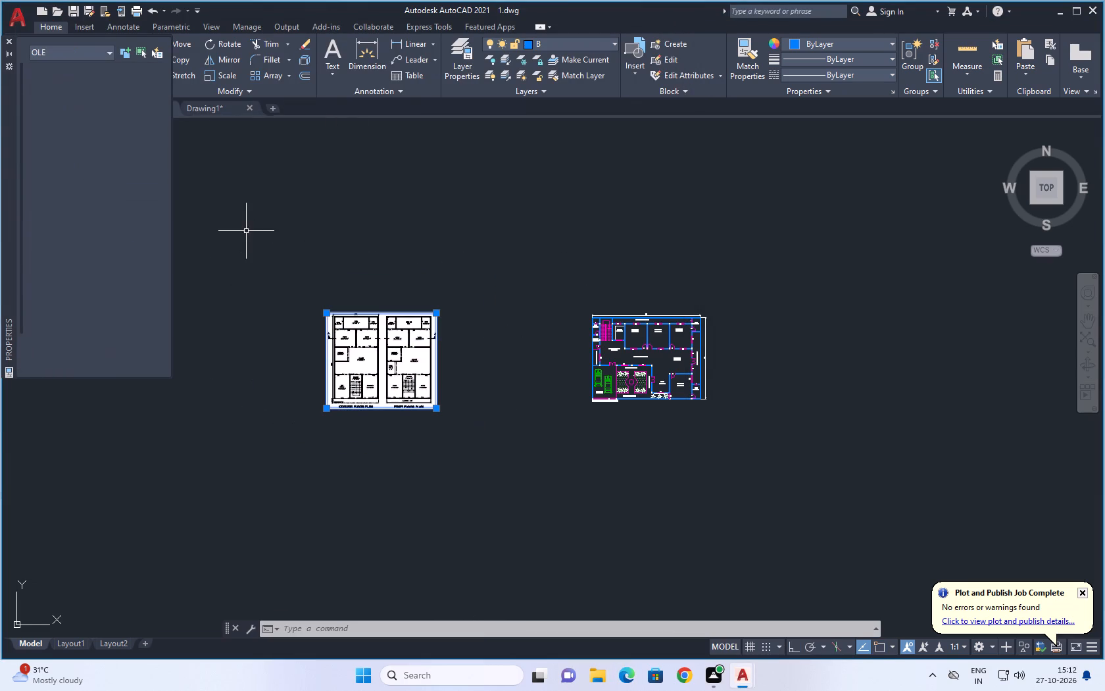
{"action": "key", "text": "Delete"}
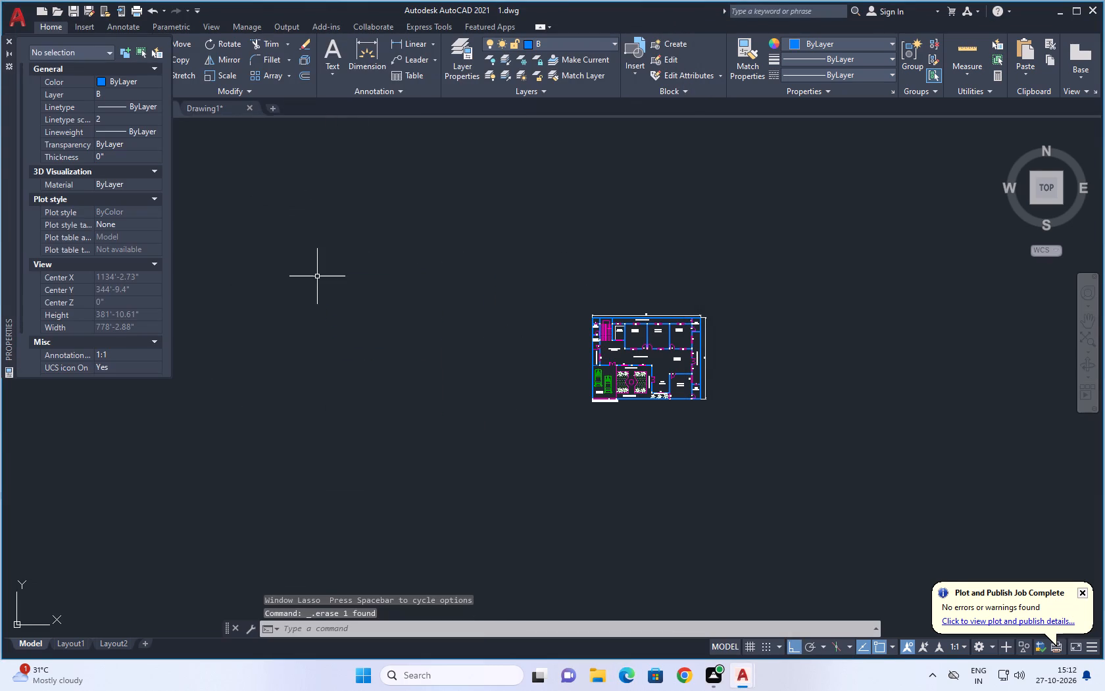
{"action": "key", "text": "ctrl+s"}
Switch to Drawing1 and close the Properties palette.
{"action": "left_click", "coordinate": [207, 105]}
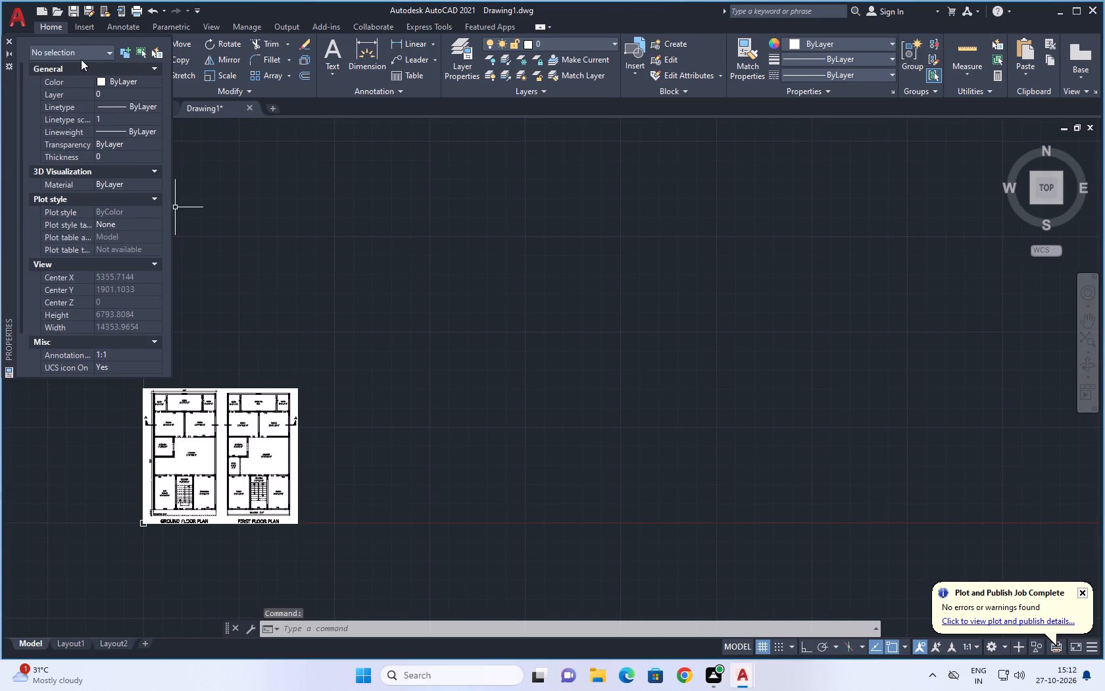
{"action": "left_click", "coordinate": [7, 39]}
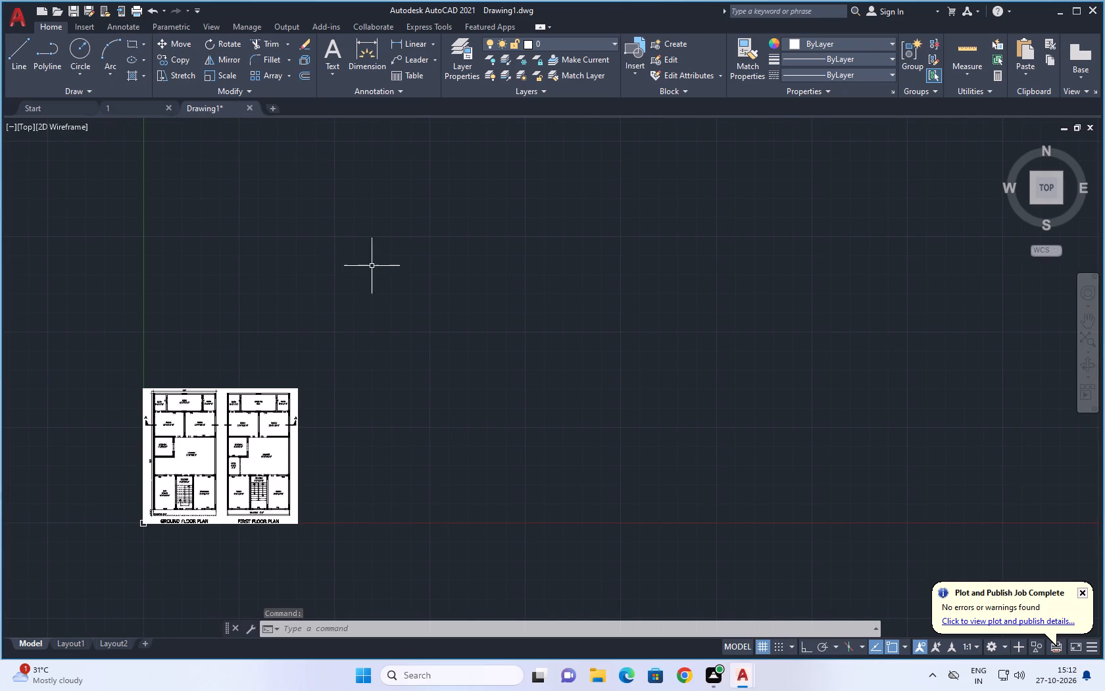
Detach the UCS icon from the origin with the Noorigin option of UCSICON, and turn off the grid.
{"action": "scroll", "coordinate": [372, 266], "scroll_direction": "down", "scroll_amount": 2}
{"action": "key", "text": "u"}
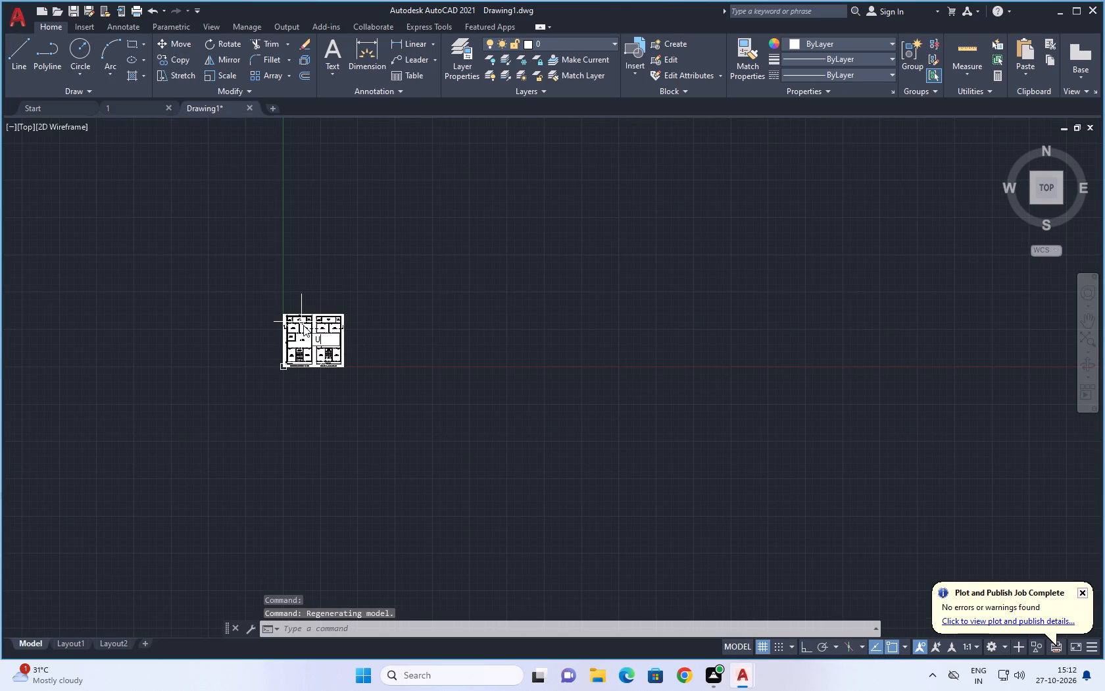
{"action": "type", "text": "CS"}
{"action": "key", "text": "i"}
{"action": "key", "text": "c"}
{"action": "key", "text": "o"}
{"action": "type", "text": "N NO"}
{"action": "key", "text": "space"}
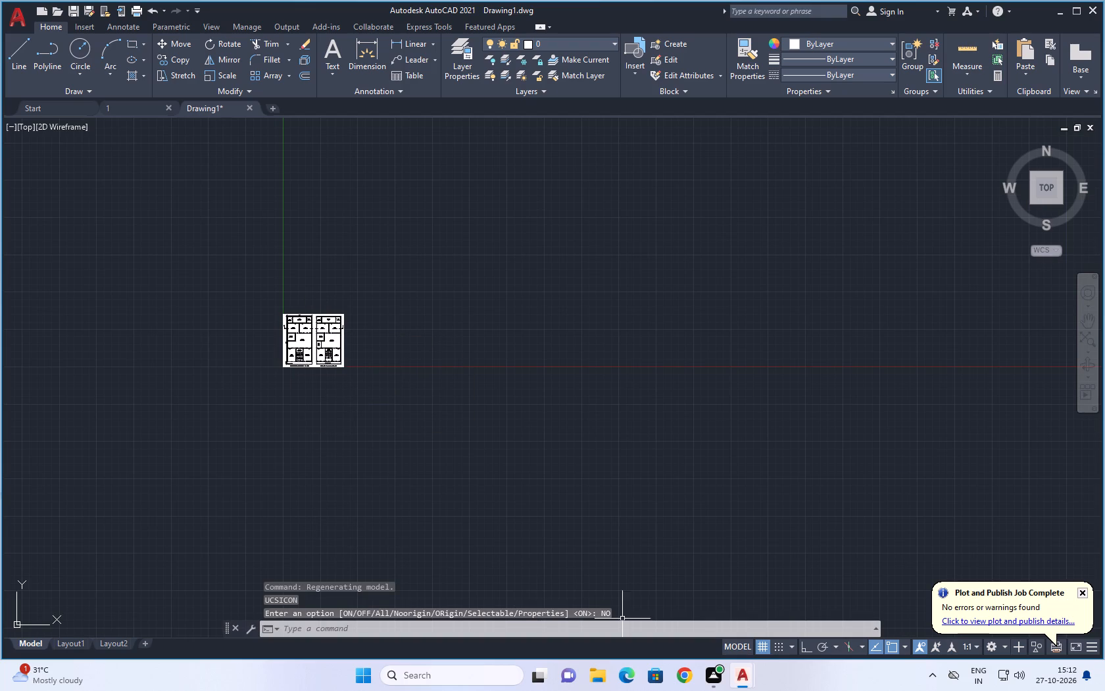
{"action": "left_click", "coordinate": [763, 650]}
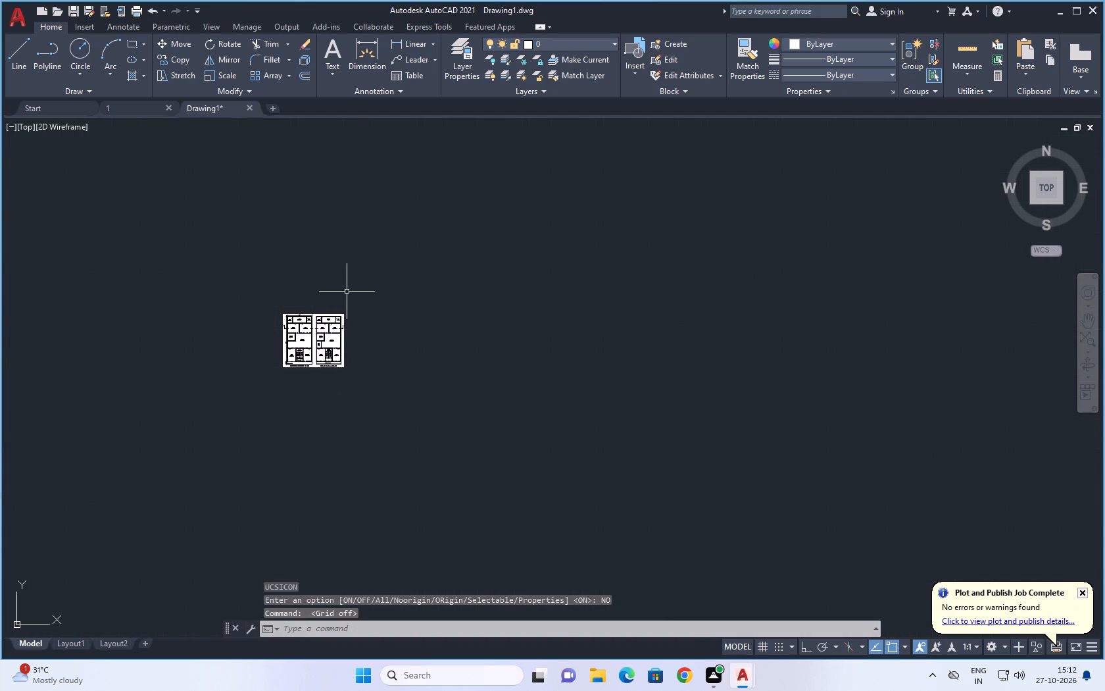
Examine the reference image with the ground and first floor plans.
{"action": "scroll", "coordinate": [347, 292], "scroll_direction": "up", "scroll_amount": 2}
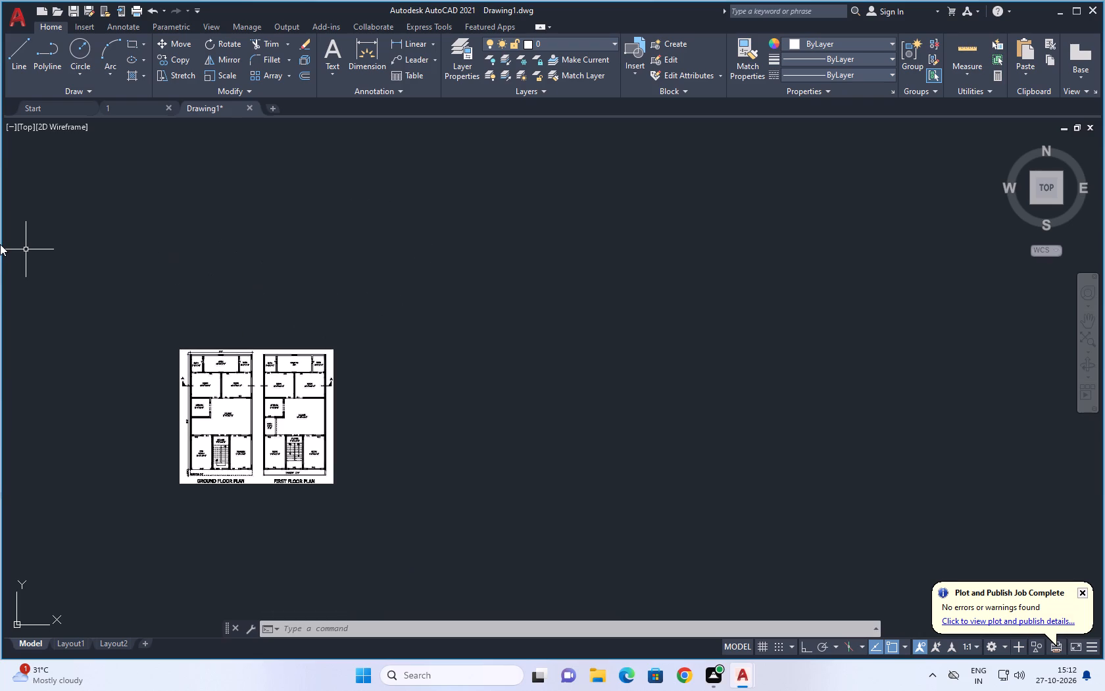
{"action": "scroll", "coordinate": [244, 445], "scroll_direction": "up", "scroll_amount": 2}
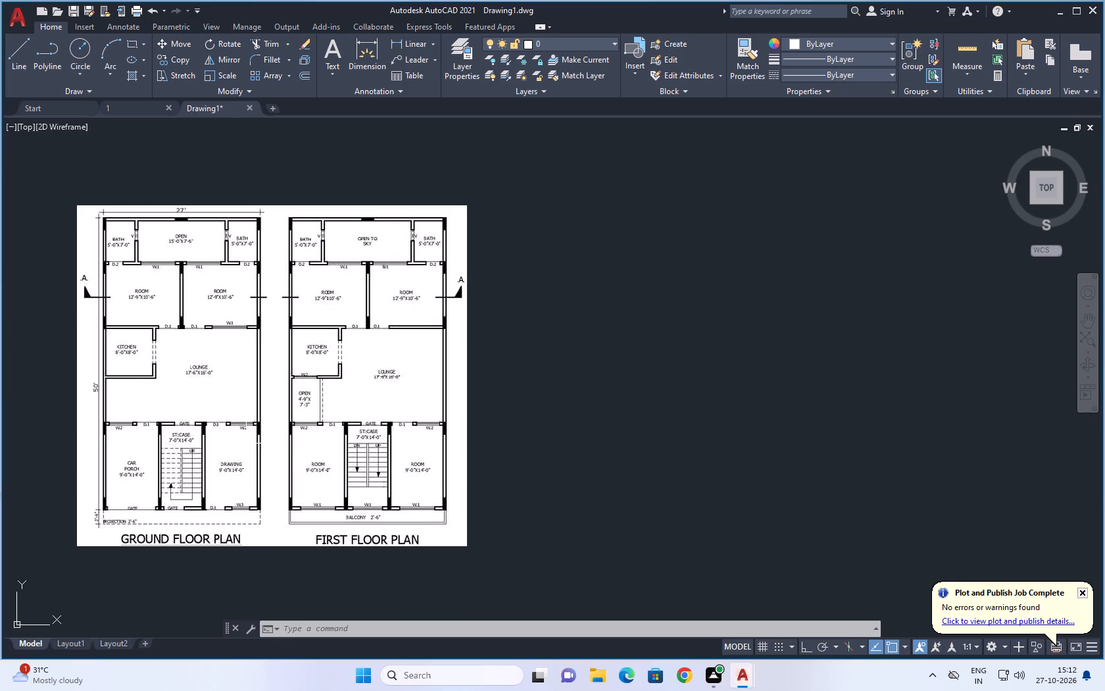
{"action": "scroll", "coordinate": [268, 428], "scroll_direction": "down", "scroll_amount": 2}
{"action": "scroll", "coordinate": [180, 367], "scroll_direction": "up", "scroll_amount": 2}
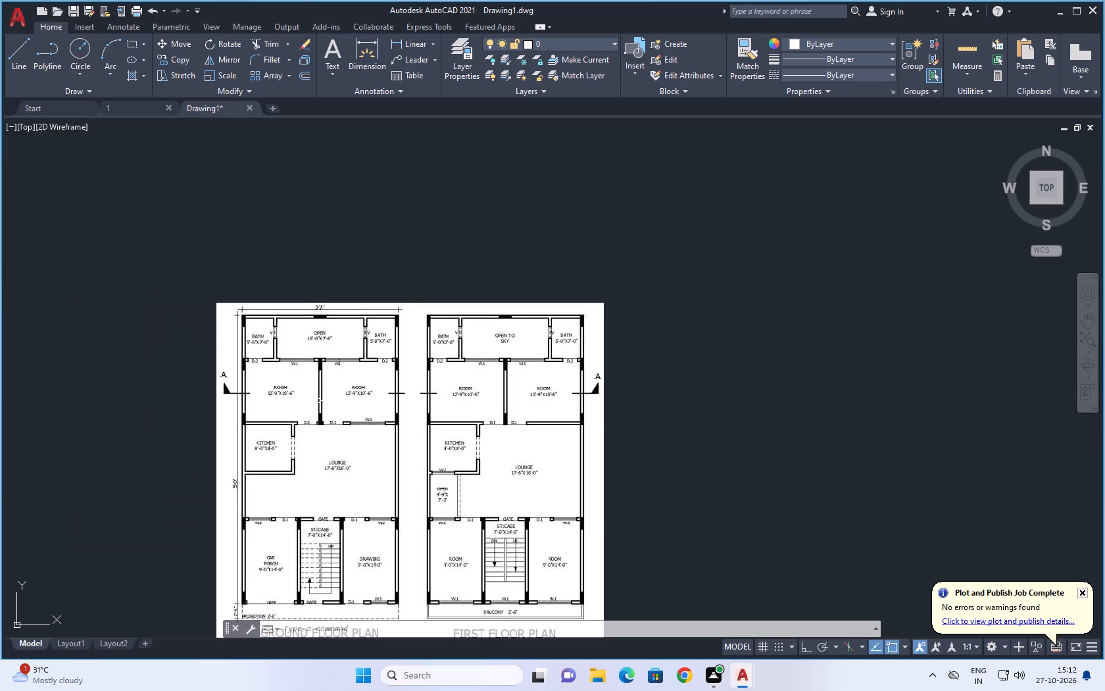
{"action": "scroll", "coordinate": [324, 382], "scroll_direction": "down", "scroll_amount": 1}
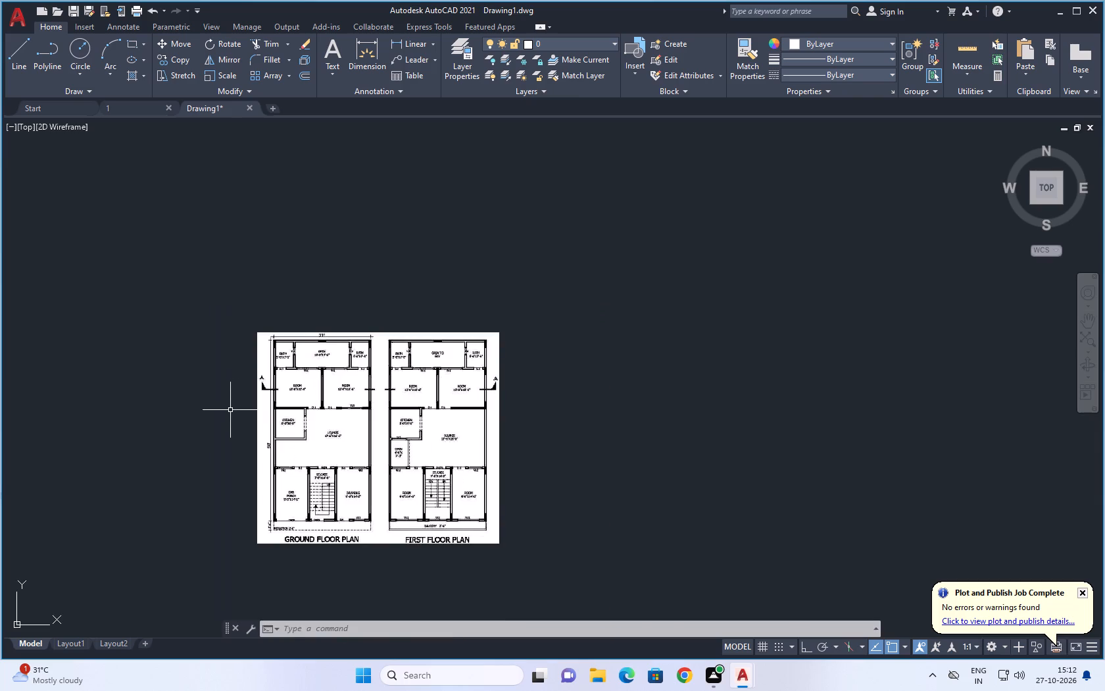
{"action": "scroll", "coordinate": [230, 415], "scroll_direction": "up", "scroll_amount": 2}
{"action": "scroll", "coordinate": [258, 417], "scroll_direction": "down", "scroll_amount": 6}
{"action": "scroll", "coordinate": [190, 448], "scroll_direction": "up", "scroll_amount": 4}
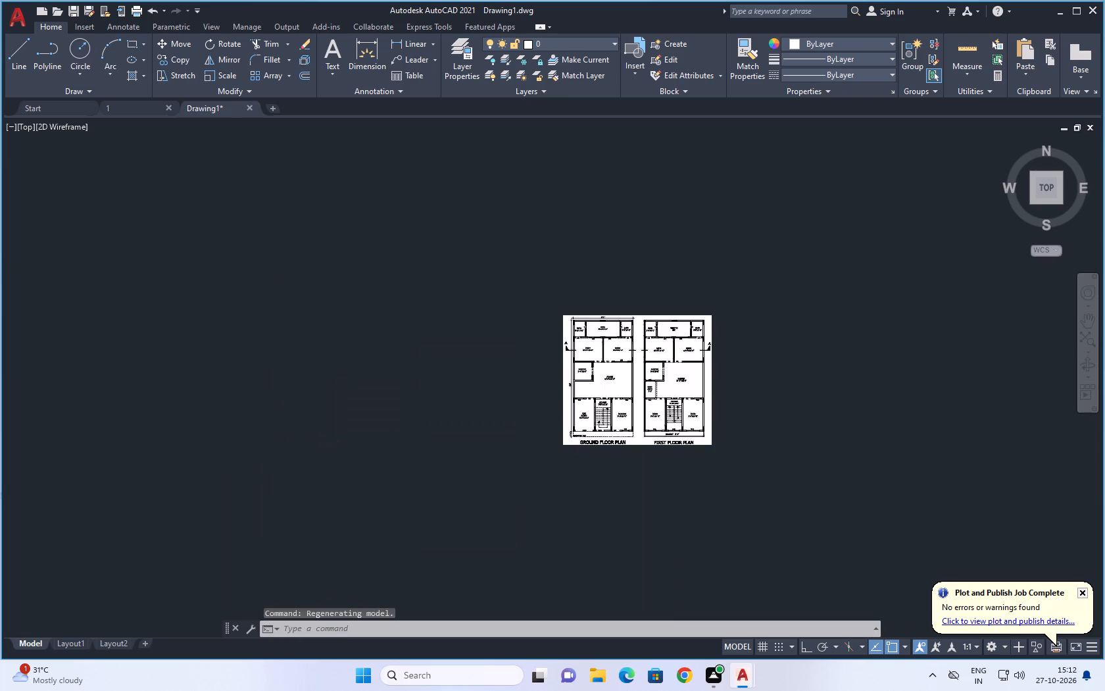
{"action": "scroll", "coordinate": [186, 407], "scroll_direction": "up", "scroll_amount": 1}
{"action": "scroll", "coordinate": [202, 405], "scroll_direction": "down", "scroll_amount": 2}
{"action": "scroll", "coordinate": [343, 345], "scroll_direction": "up", "scroll_amount": 2}
{"action": "scroll", "coordinate": [343, 345], "scroll_direction": "down", "scroll_amount": 2}
{"action": "scroll", "coordinate": [523, 320], "scroll_direction": "up", "scroll_amount": 2}
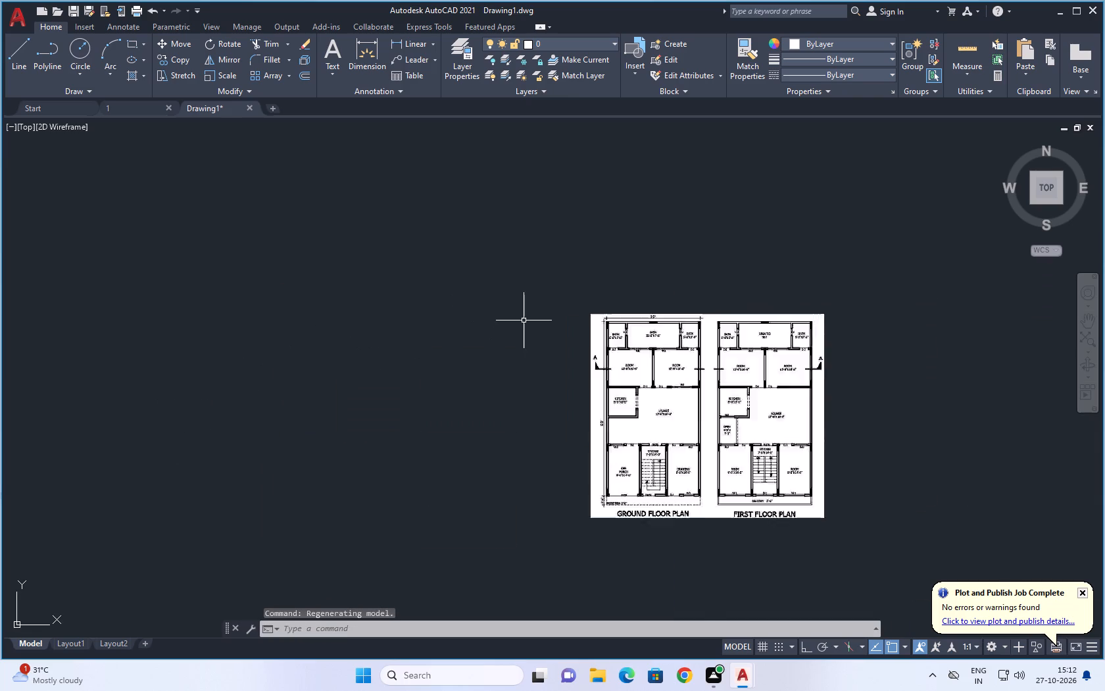
{"action": "key", "text": "Escape"}
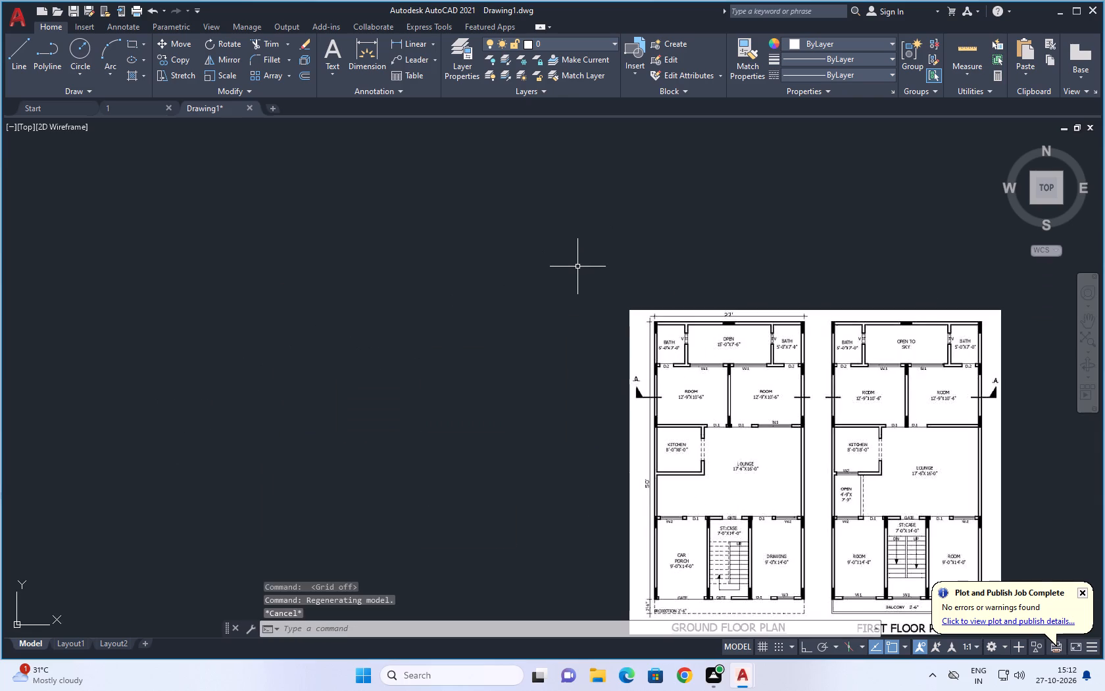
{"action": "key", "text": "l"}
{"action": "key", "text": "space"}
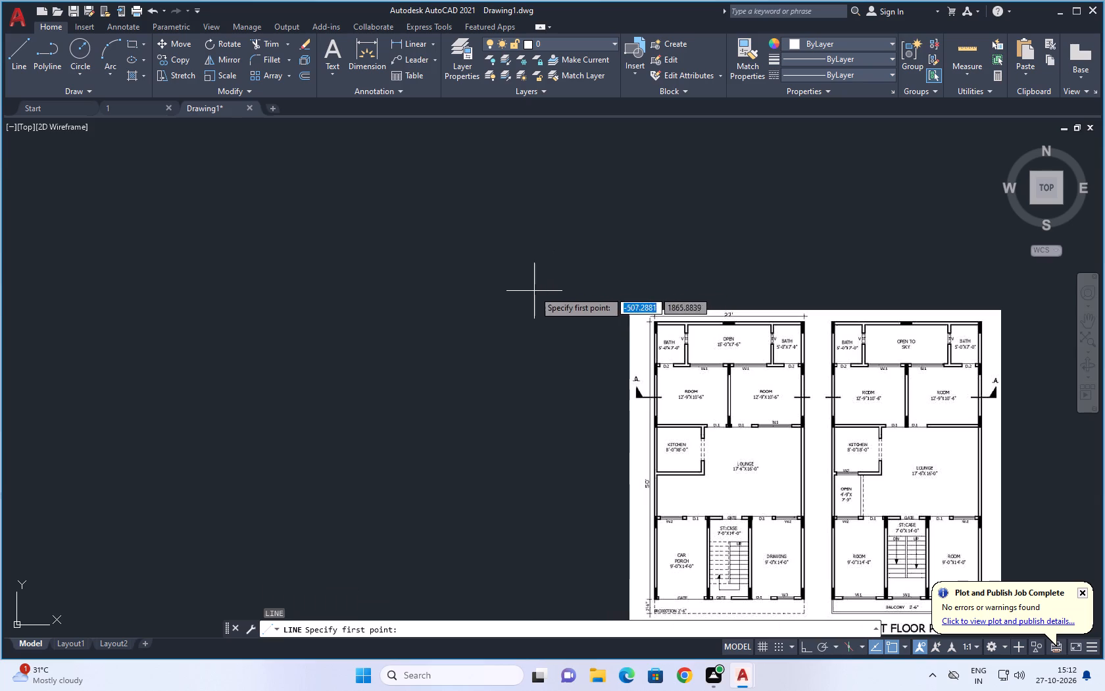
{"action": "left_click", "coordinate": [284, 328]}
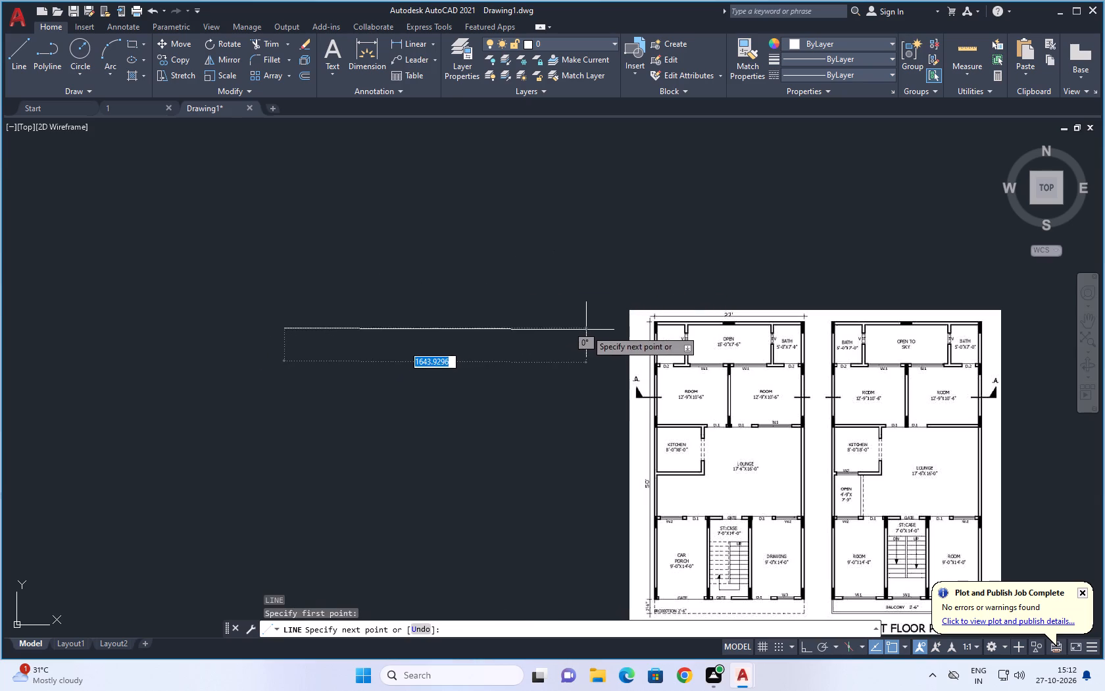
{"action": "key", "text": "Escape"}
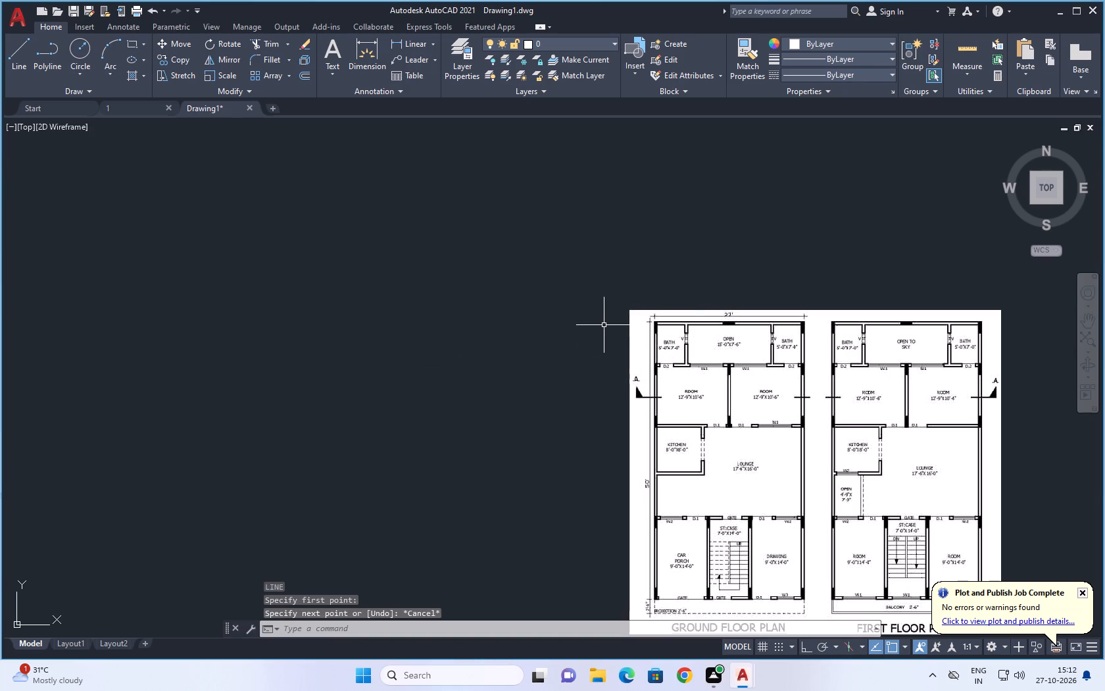
Set the drawing units to Engineering length with precision 0'-0.00" and the insertion scale to inches.
{"action": "key", "text": "u"}
{"action": "key", "text": "n"}
{"action": "key", "text": "space"}
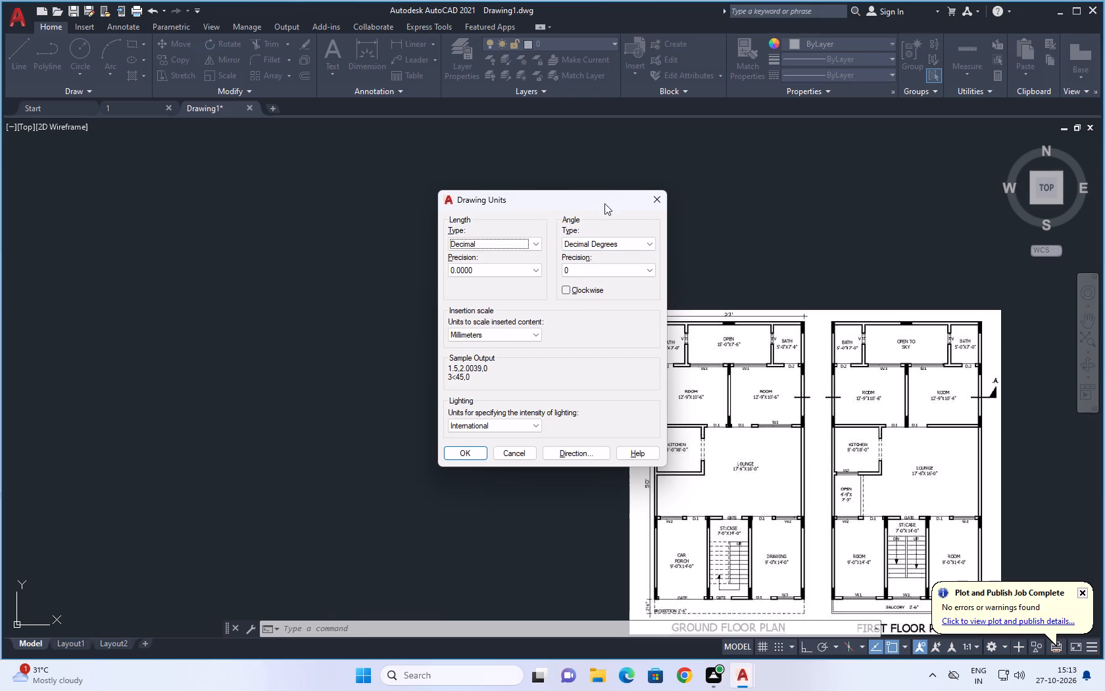
{"action": "left_click", "coordinate": [532, 242]}
{"action": "left_click", "coordinate": [510, 274]}
{"action": "left_click", "coordinate": [508, 270]}
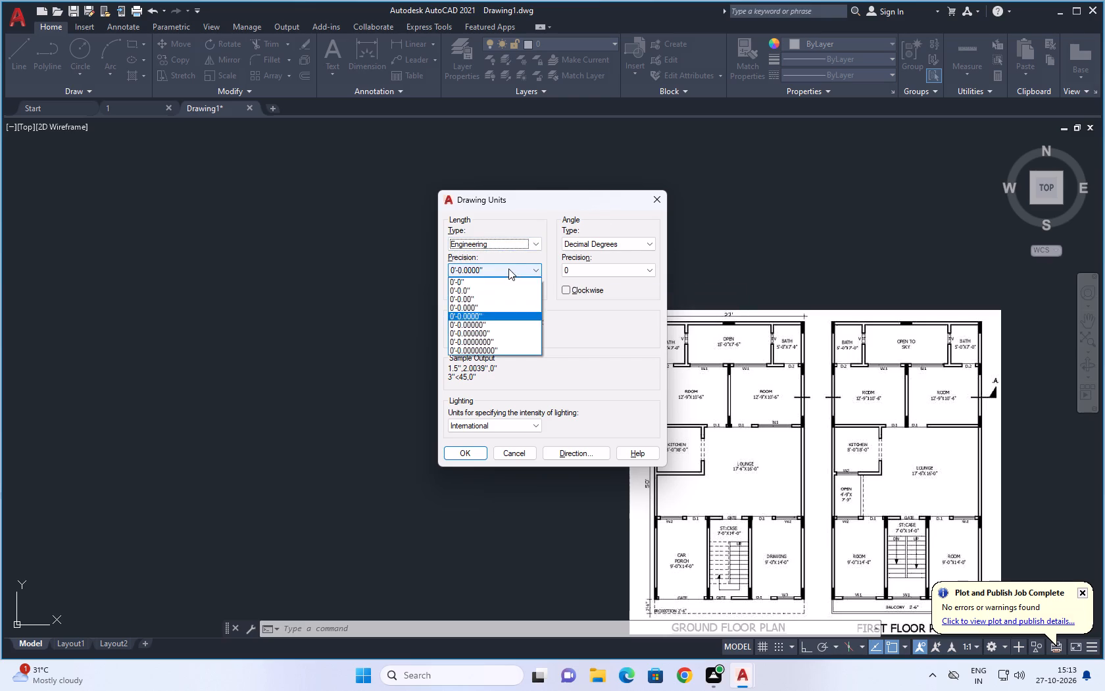
{"action": "left_click", "coordinate": [493, 299]}
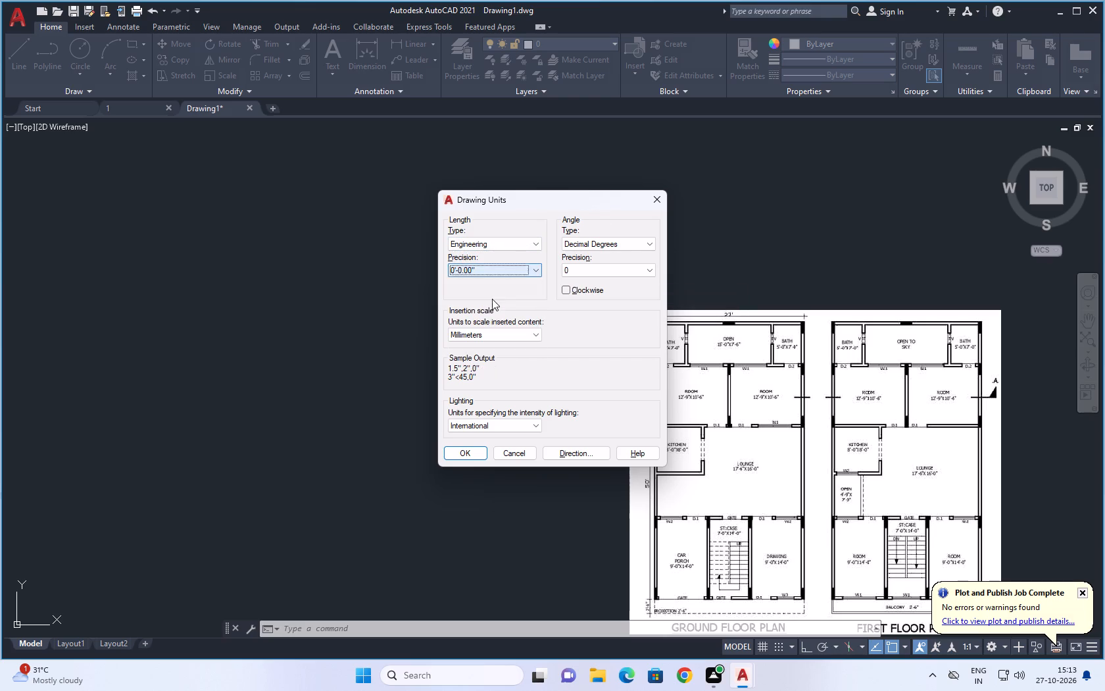
{"action": "left_click", "coordinate": [485, 332]}
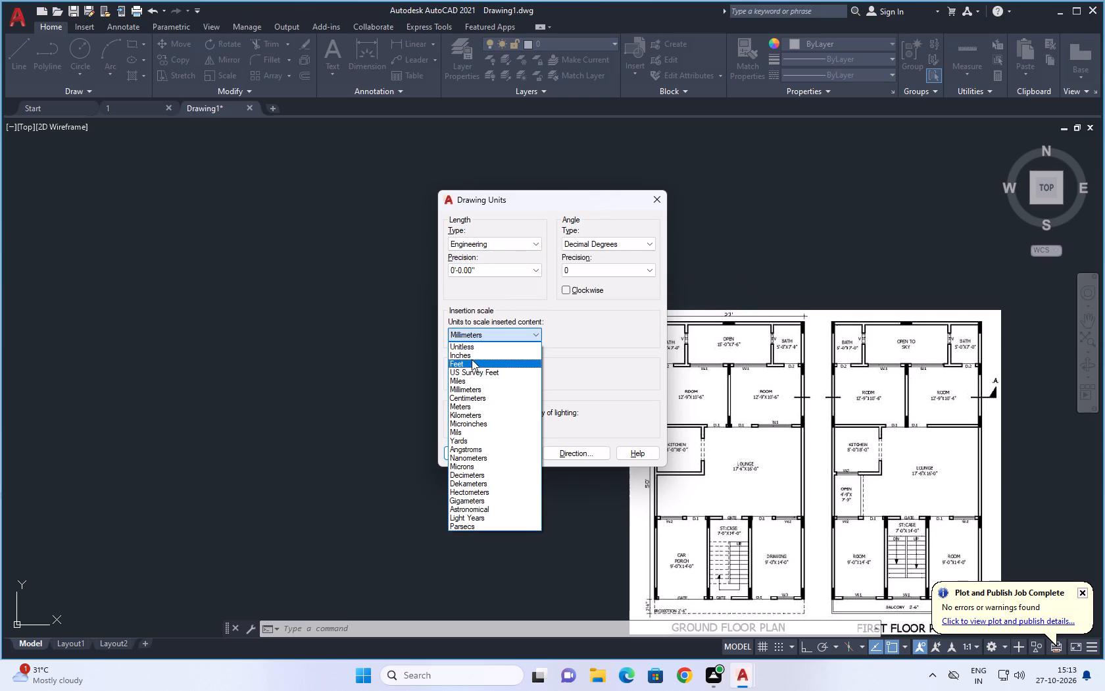
{"action": "left_click", "coordinate": [473, 356]}
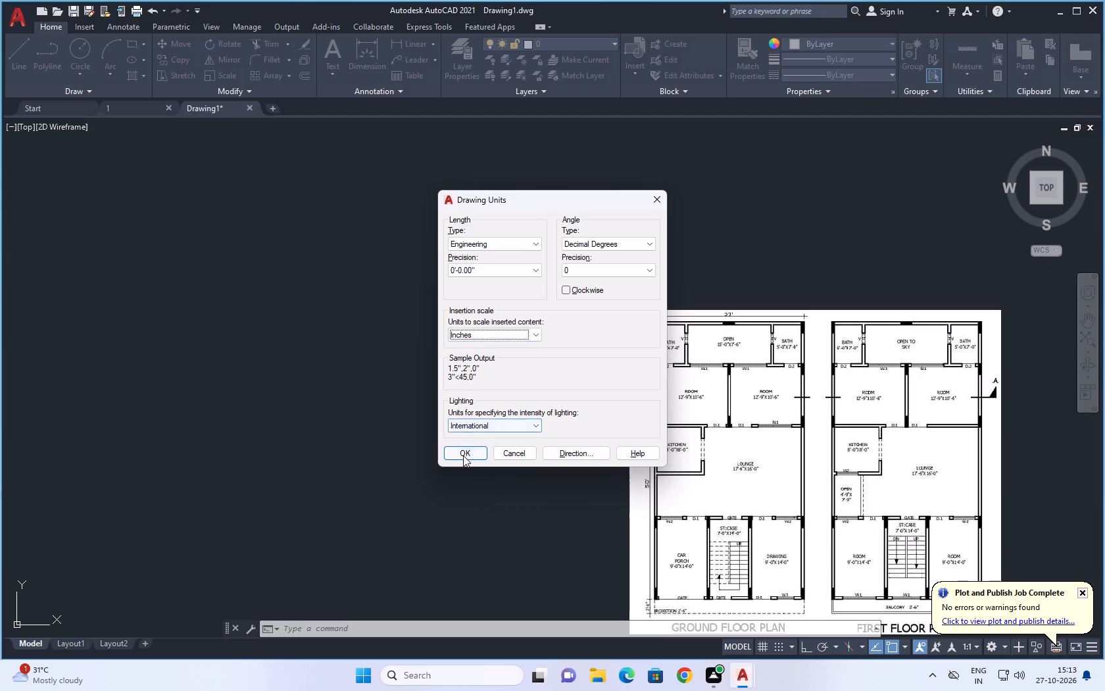
{"action": "left_click", "coordinate": [462, 456]}
{"action": "key", "text": "Escape"}
Draw a closed rectangular outline 21' wide and 50' high with orthogonal lines in the empty space beside the reference image.
{"action": "key", "text": "l"}
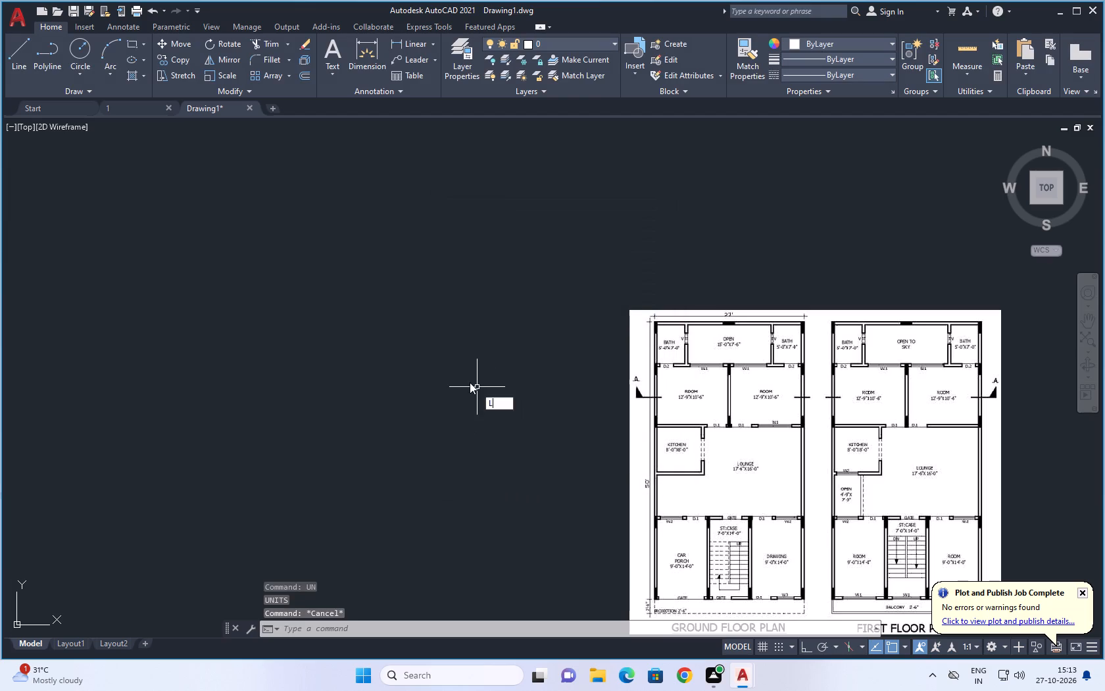
{"action": "key", "text": "space"}
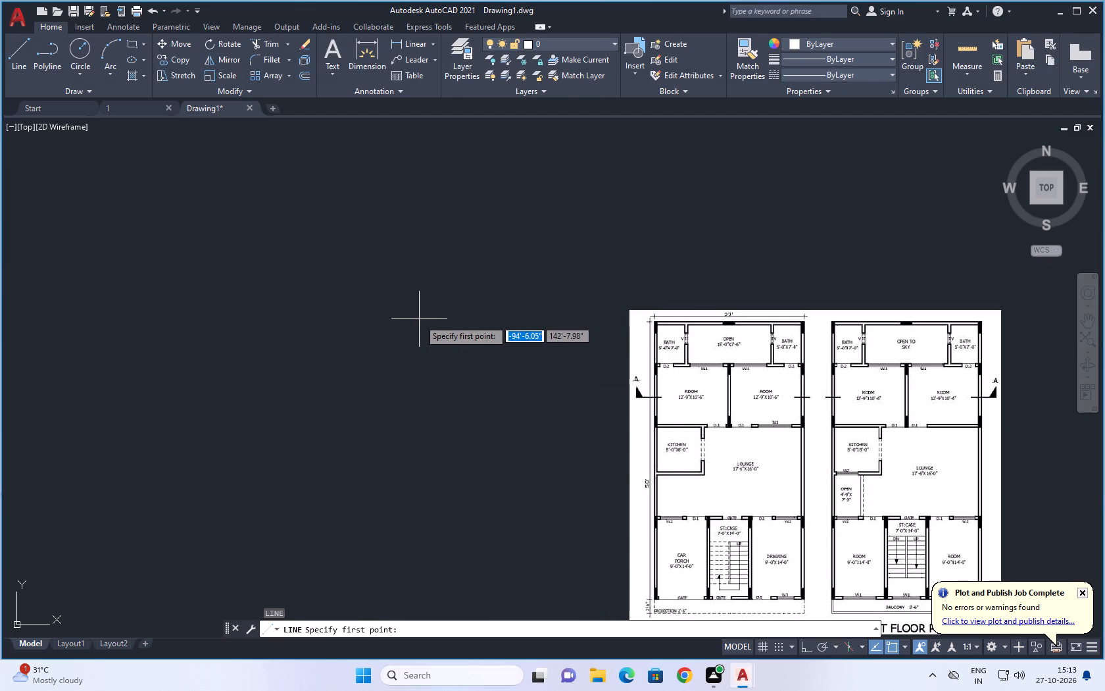
{"action": "left_click", "coordinate": [410, 317]}
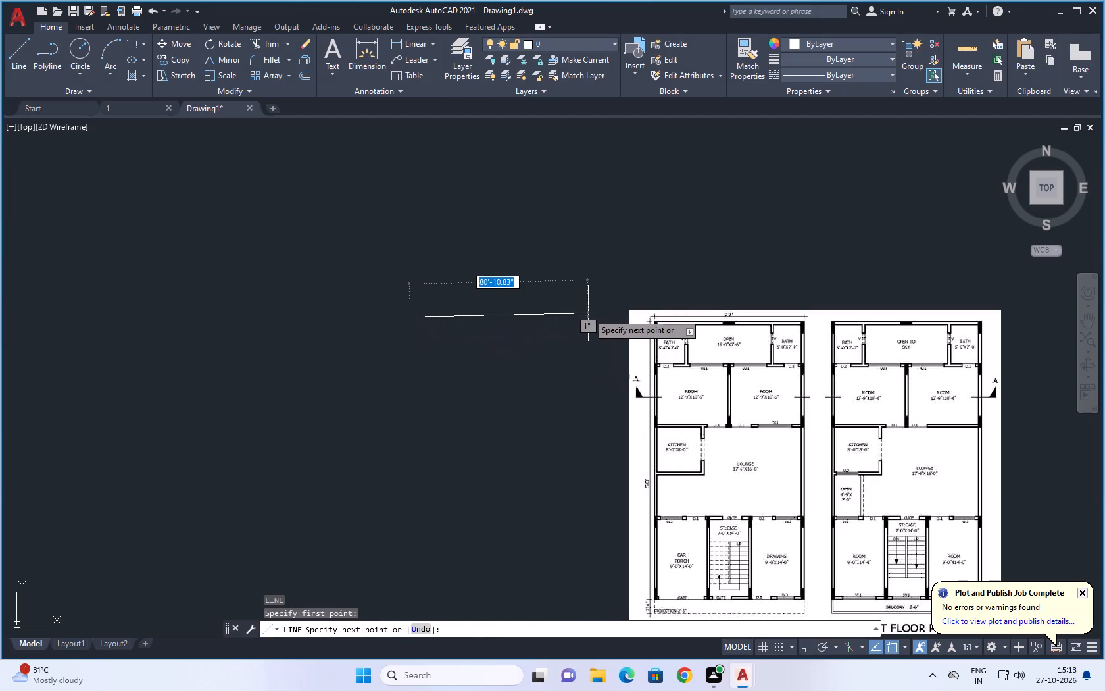
{"action": "key", "text": "F8"}
{"action": "key", "text": "2"}
{"action": "key", "text": "1"}
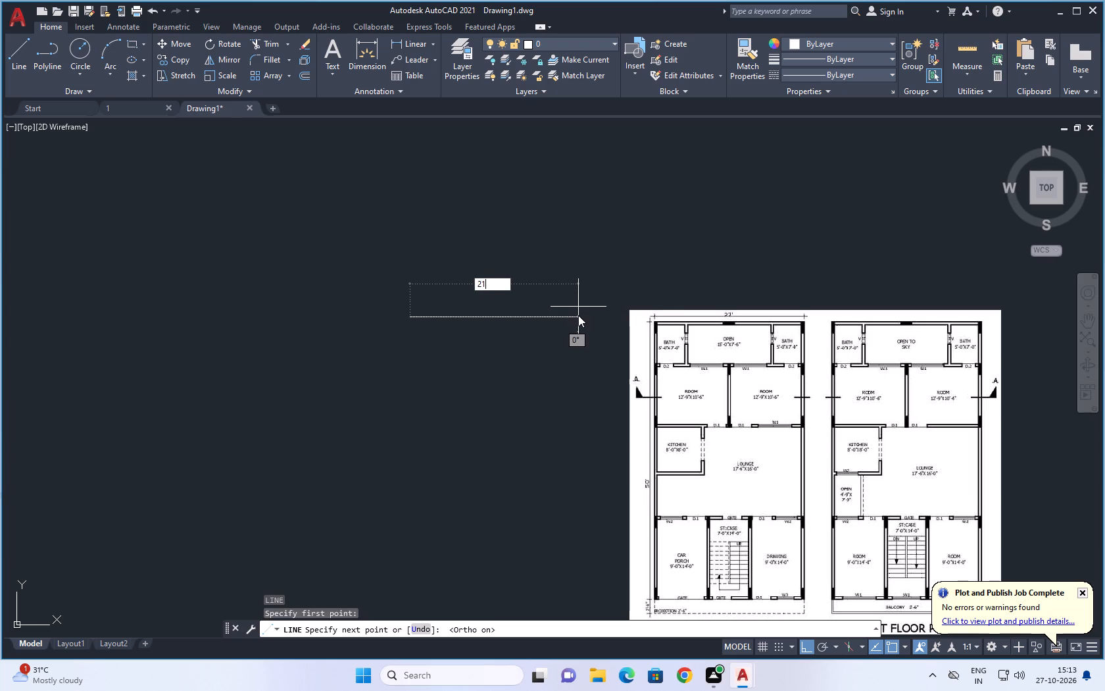
{"action": "key", "text": "apostrophe"}
{"action": "key", "text": "Return"}
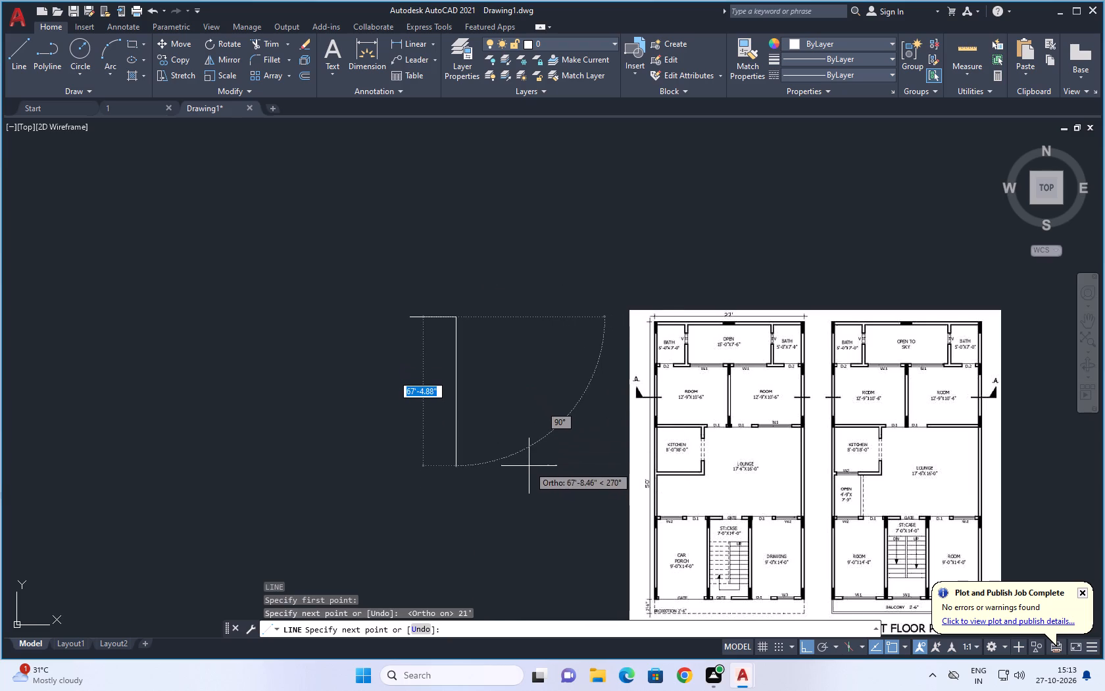
{"action": "key", "text": "5"}
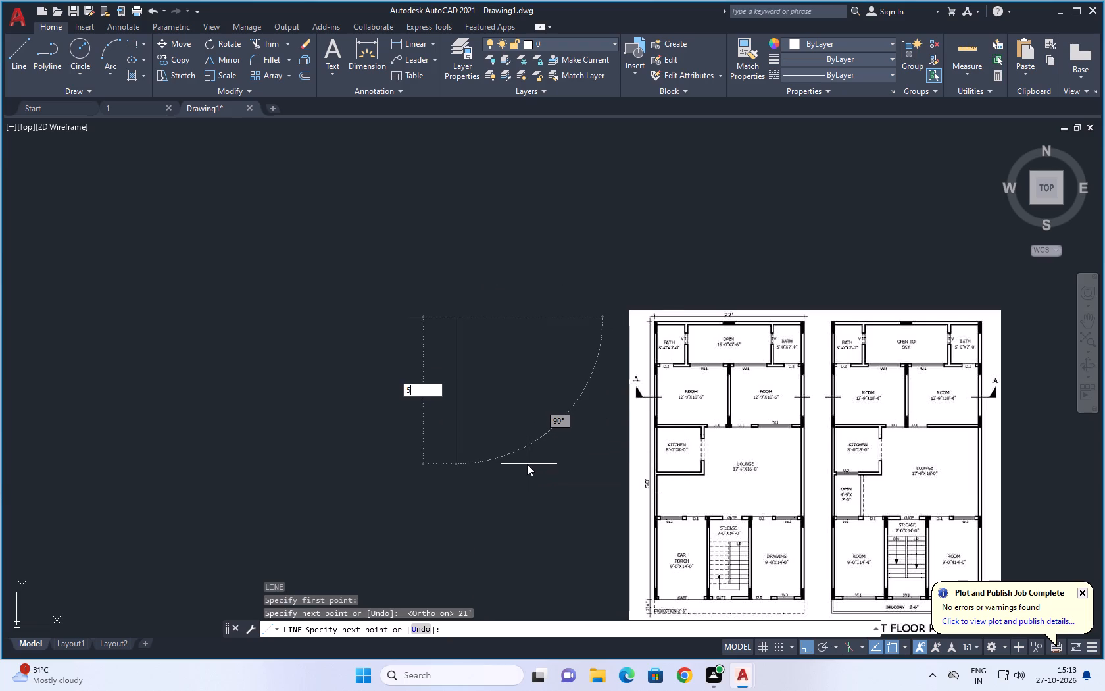
{"action": "key", "text": "0"}
{"action": "key", "text": "apostrophe"}
{"action": "key", "text": "Return"}
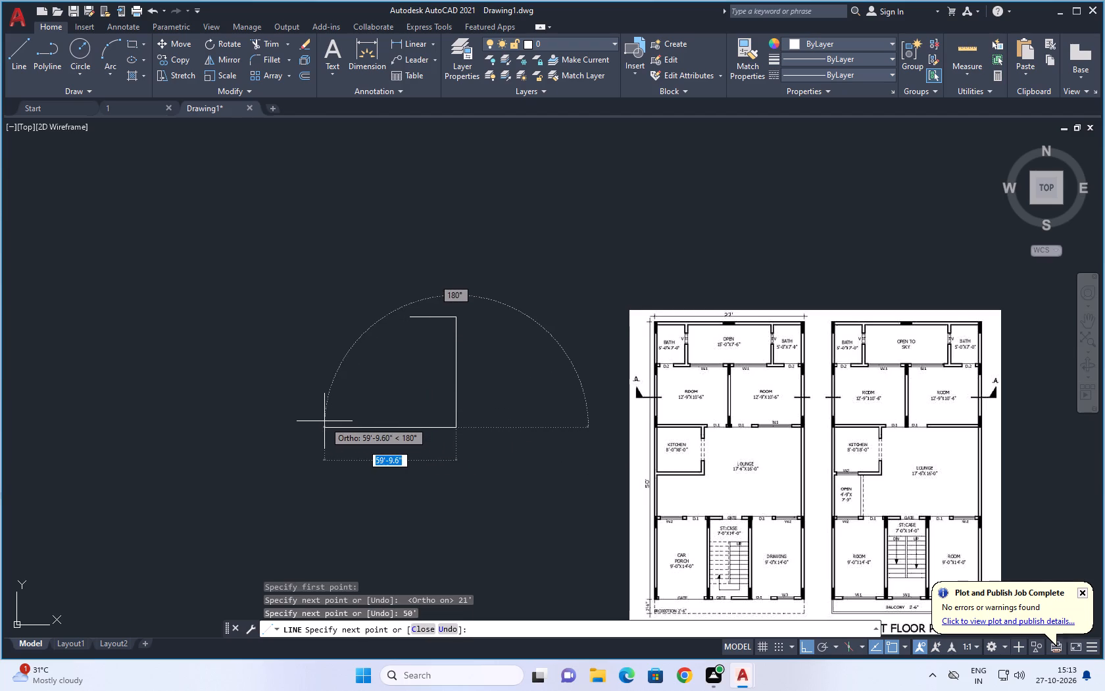
{"action": "type", "text": "21"}
{"action": "key", "text": "apostrophe"}
{"action": "key", "text": "Return"}
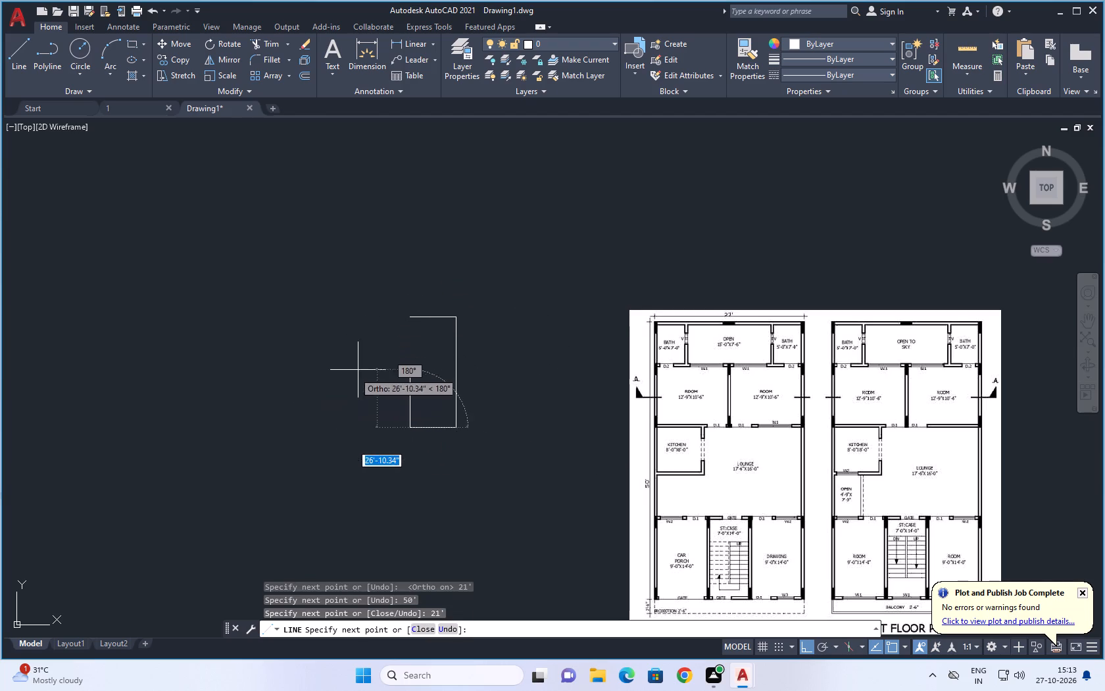
{"action": "left_click", "coordinate": [410, 314]}
{"action": "key", "text": "Escape"}
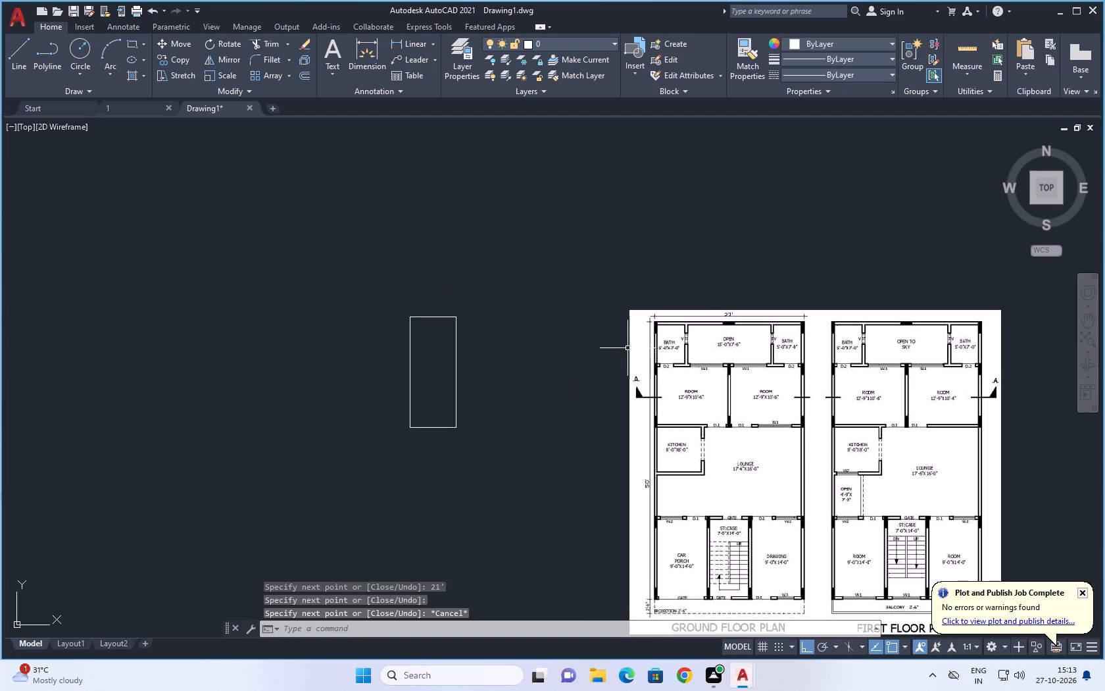
Move the reference image horizontally by its upper corner so it sits close beside the rectangular outline.
{"action": "key", "text": "m"}
{"action": "key", "text": "space"}
{"action": "left_click", "coordinate": [629, 317]}
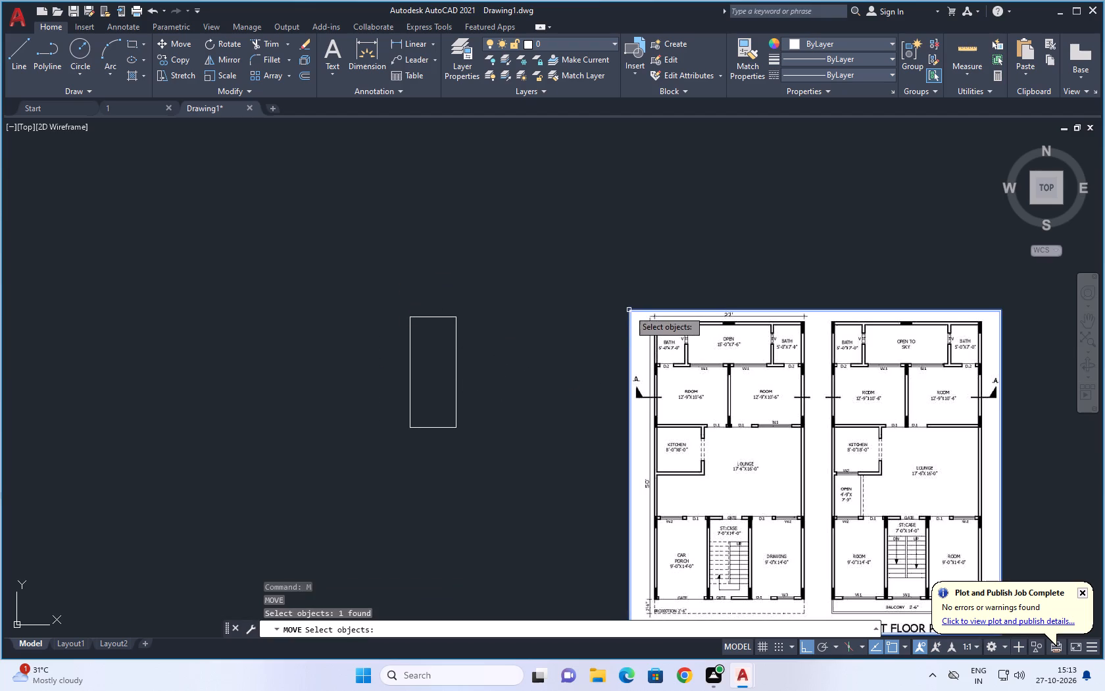
{"action": "right_click", "coordinate": [627, 309]}
{"action": "left_click", "coordinate": [631, 311]}
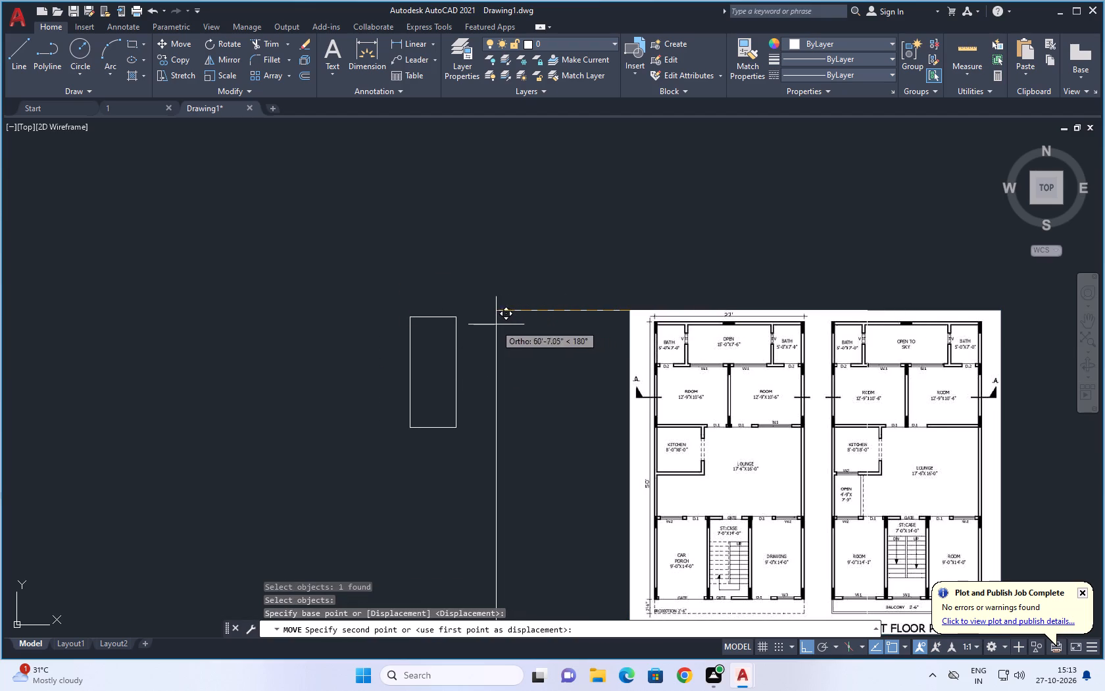
{"action": "left_click", "coordinate": [480, 317]}
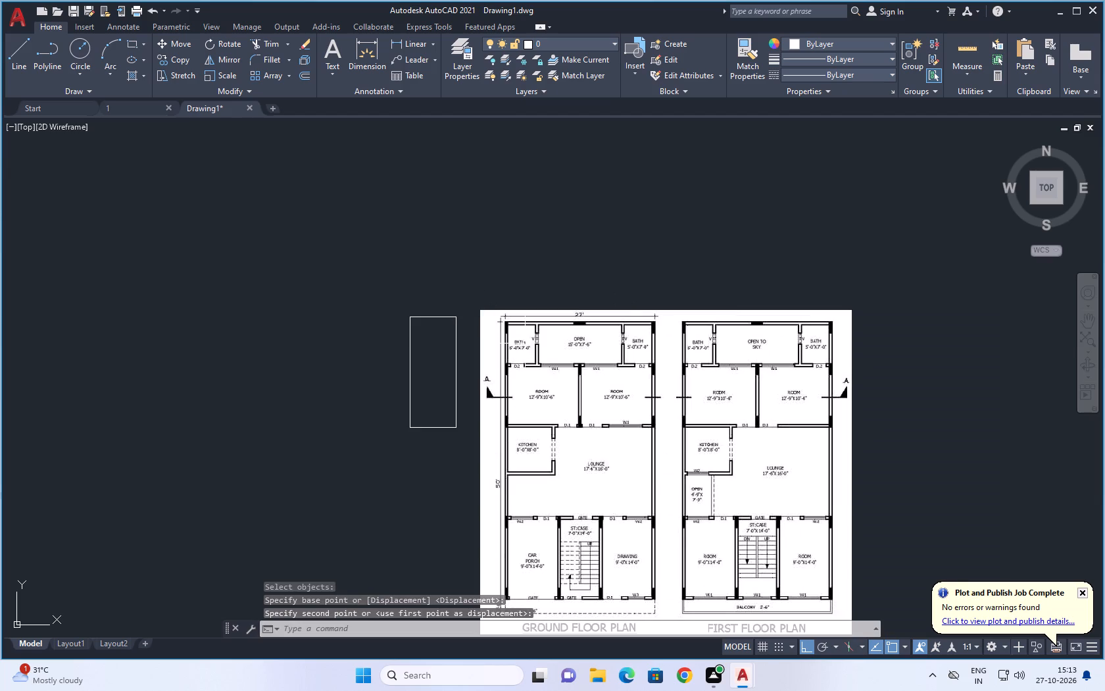
Scale the reference image down freehand from its upper corner nearest the outline, until its plans are about as tall as the outline.
{"action": "left_click", "coordinate": [512, 328]}
{"action": "right_click", "coordinate": [512, 328]}
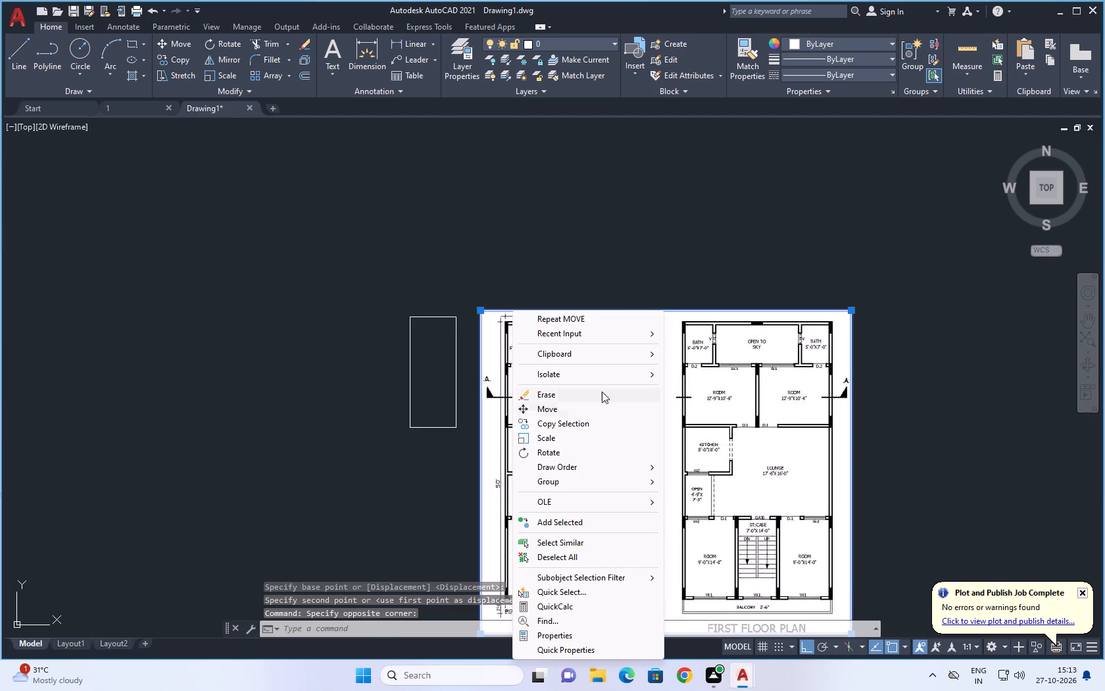
{"action": "left_click", "coordinate": [577, 438]}
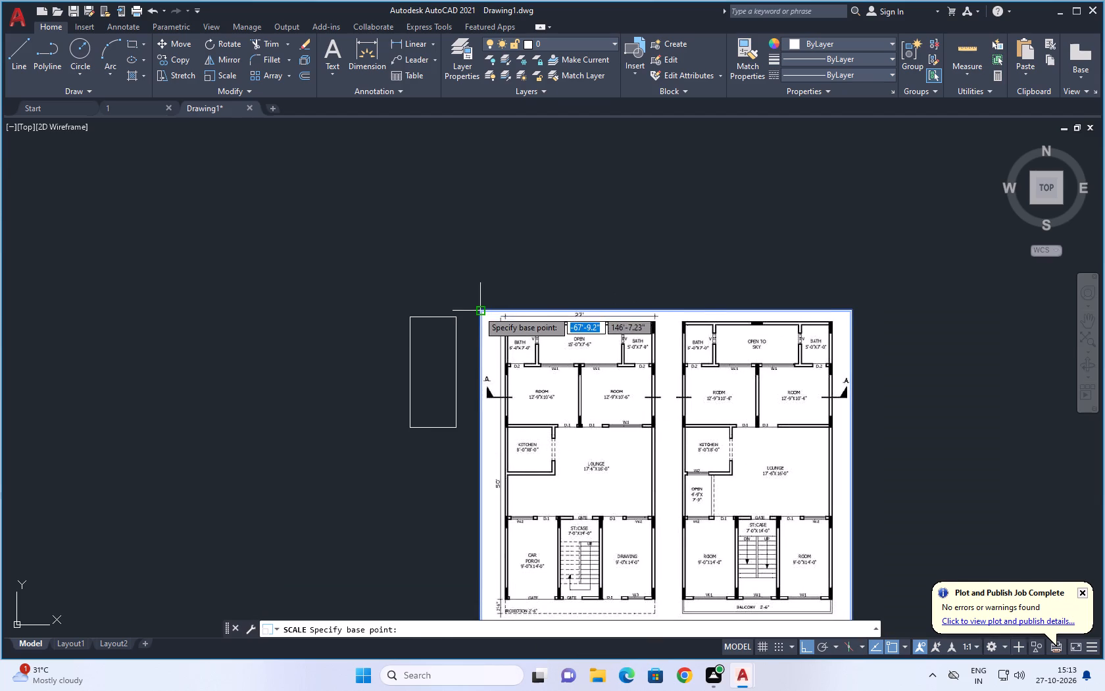
{"action": "left_click", "coordinate": [478, 311]}
{"action": "left_click", "coordinate": [524, 386]}
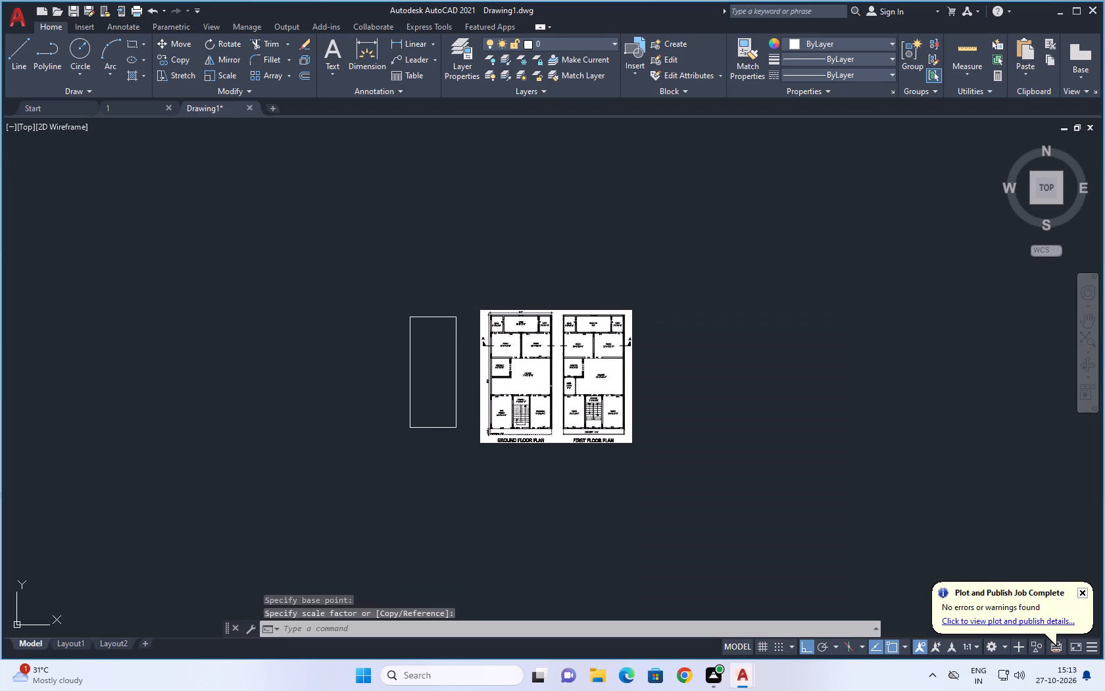
Scale the reference image down freehand from its upper corner nearest the outline, until the whole image is about as tall as the outline.
{"action": "left_click", "coordinate": [518, 345]}
{"action": "right_click", "coordinate": [503, 338]}
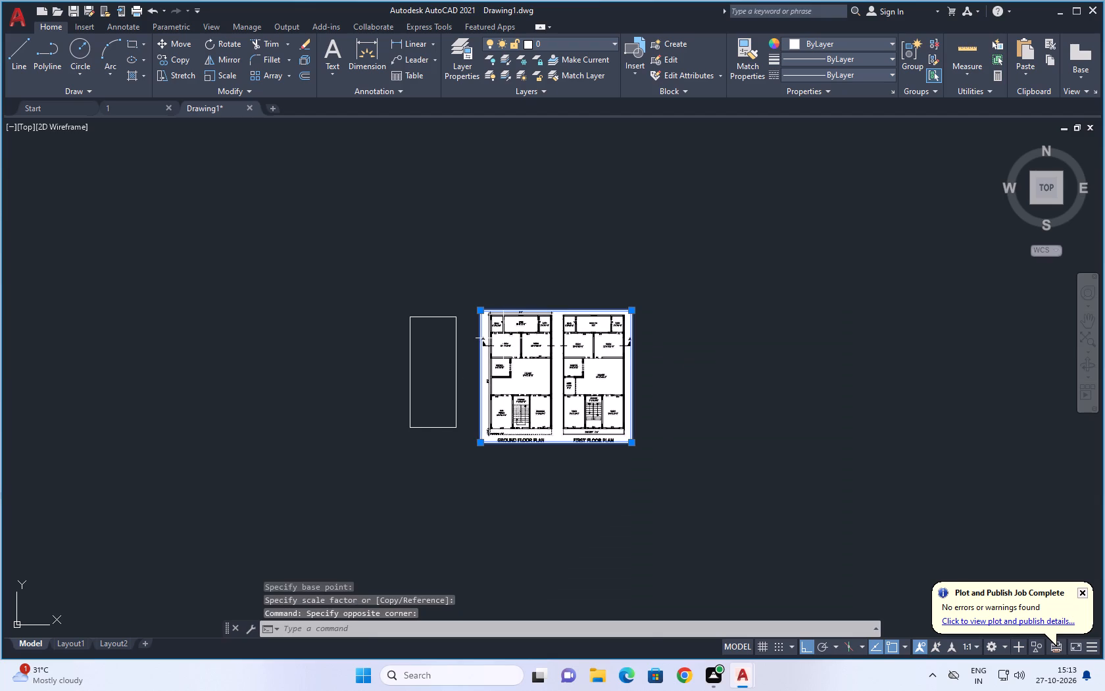
{"action": "left_click", "coordinate": [542, 437]}
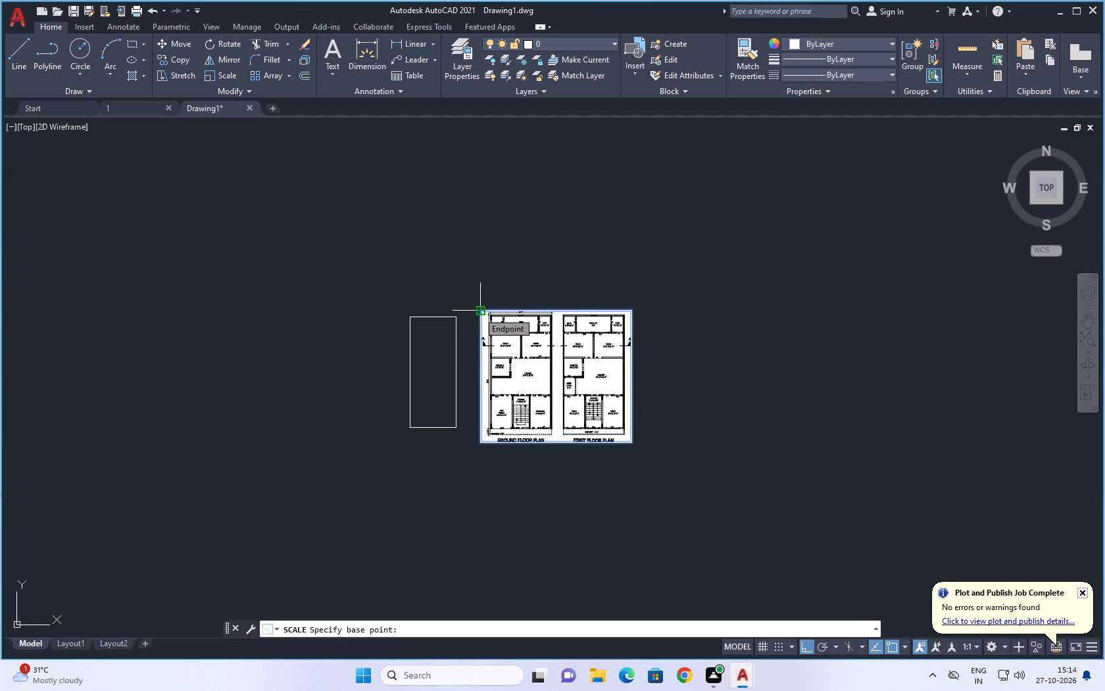
{"action": "scroll", "coordinate": [481, 305], "scroll_direction": "up", "scroll_amount": 3}
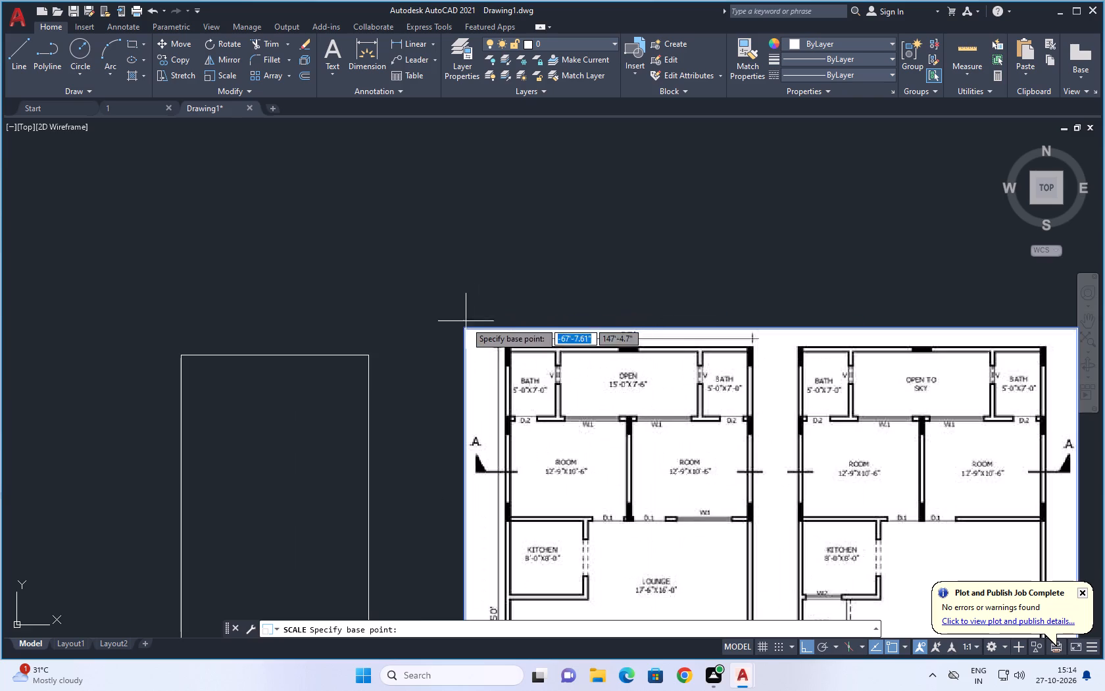
{"action": "left_click", "coordinate": [462, 330]}
{"action": "scroll", "coordinate": [462, 330], "scroll_direction": "down", "scroll_amount": 3}
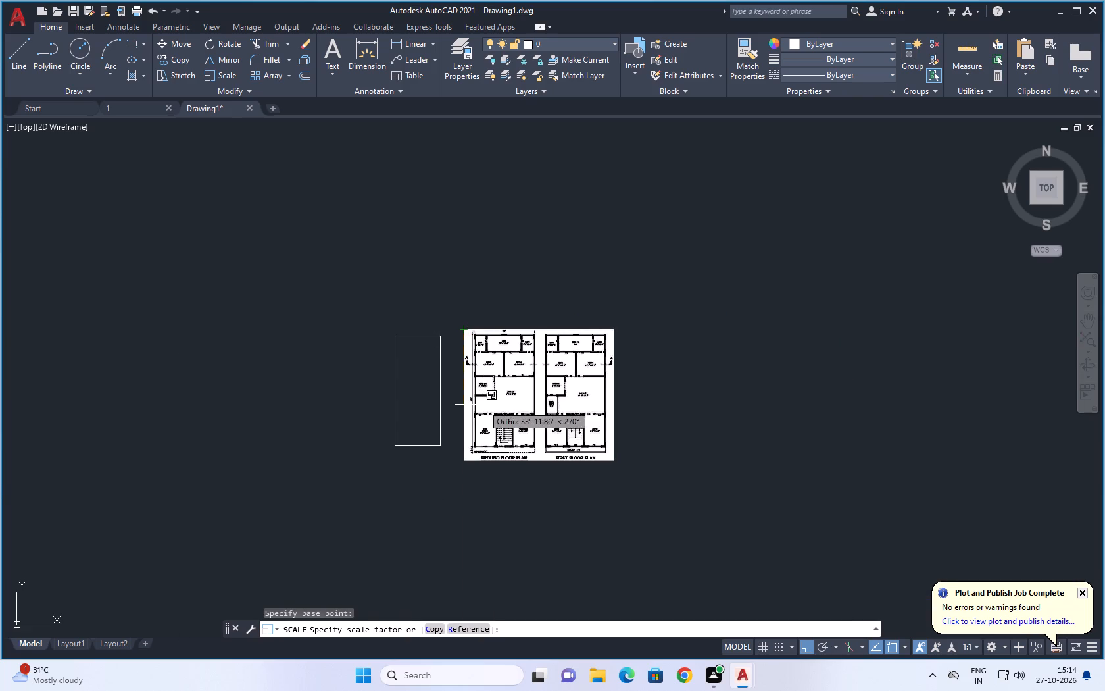
{"action": "left_click", "coordinate": [478, 392]}
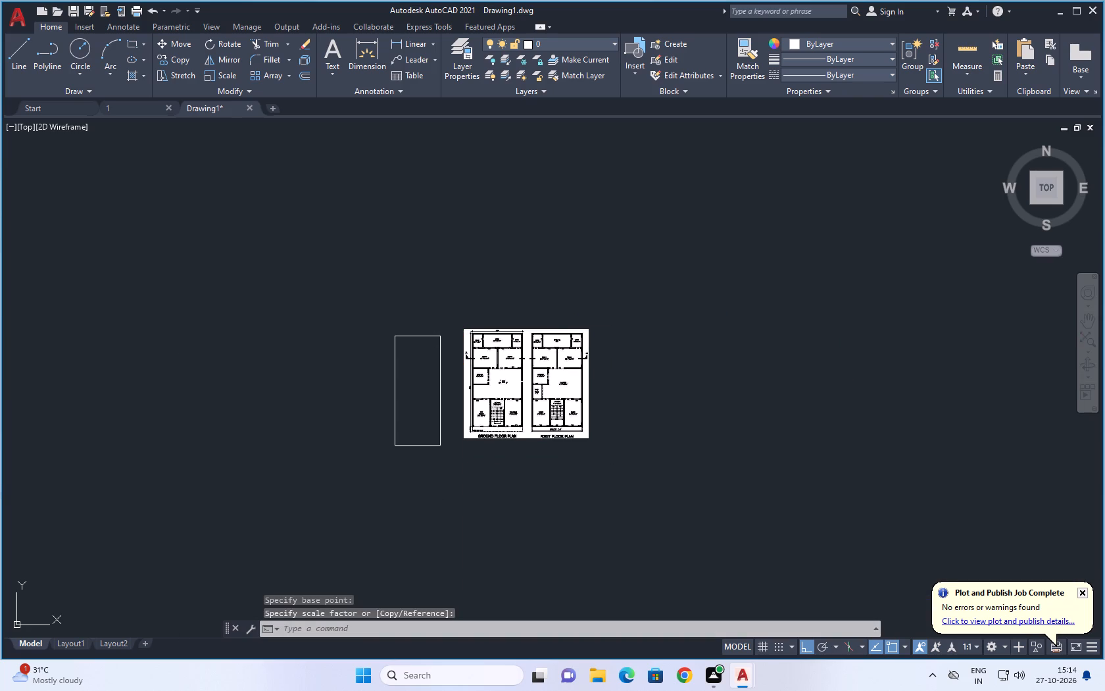
Move the reference image straight down by its lower corner so its bottom edge lines up with the outline's bottom edge.
{"action": "left_click", "coordinate": [516, 377]}
{"action": "key", "text": "m"}
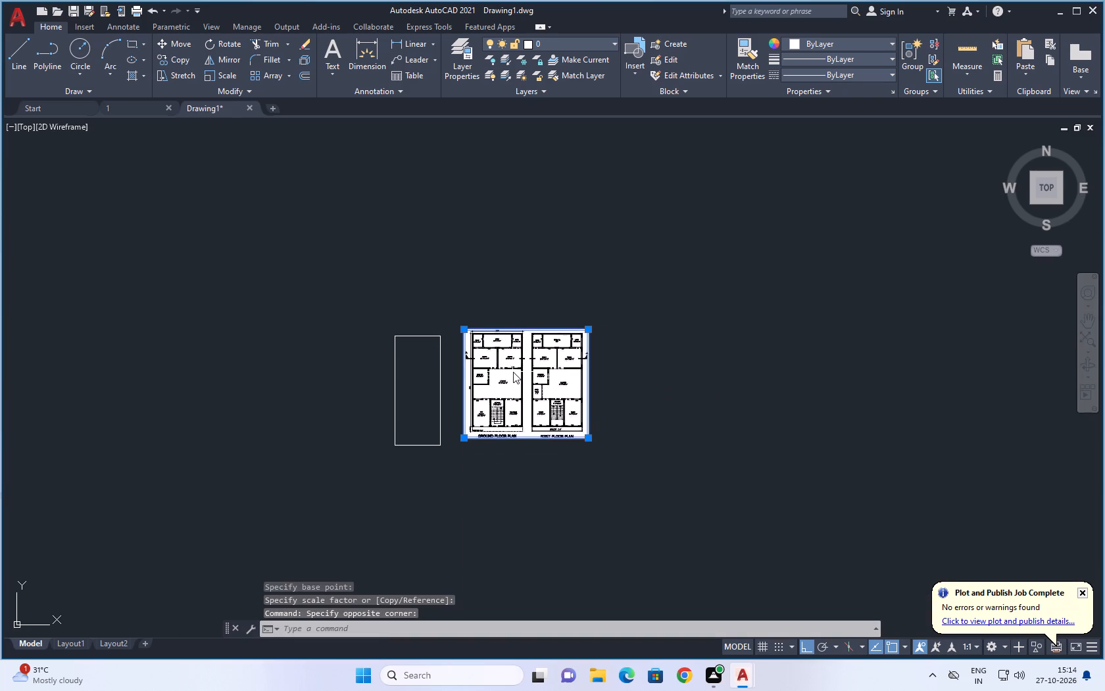
{"action": "key", "text": "space"}
{"action": "left_click", "coordinate": [466, 436]}
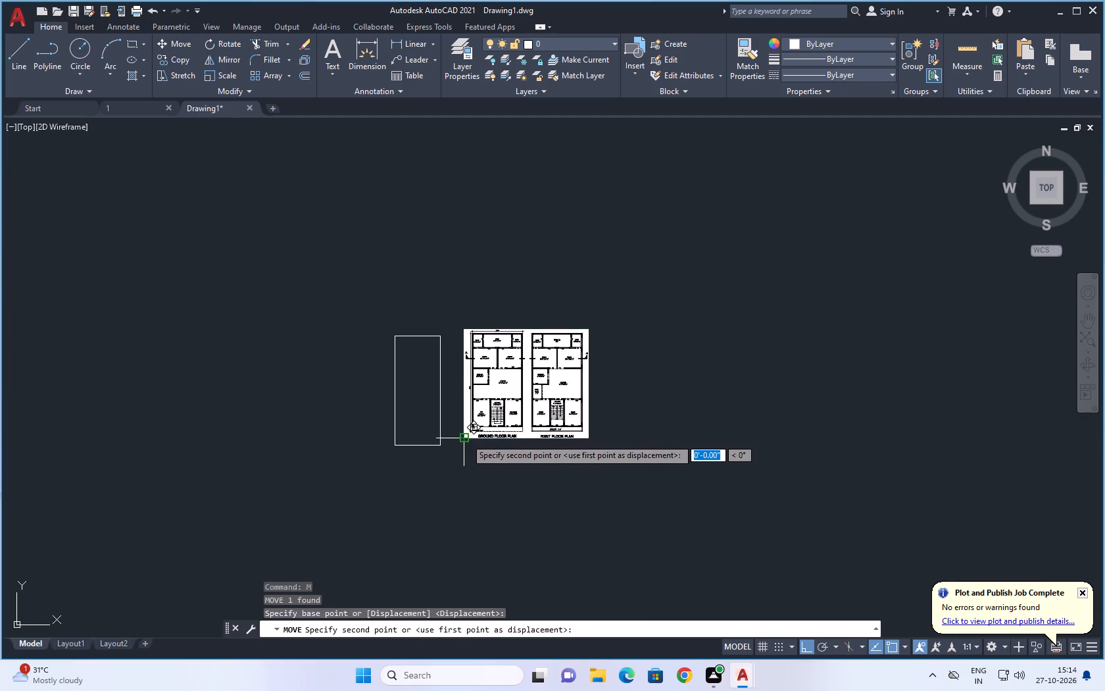
{"action": "left_click", "coordinate": [464, 446]}
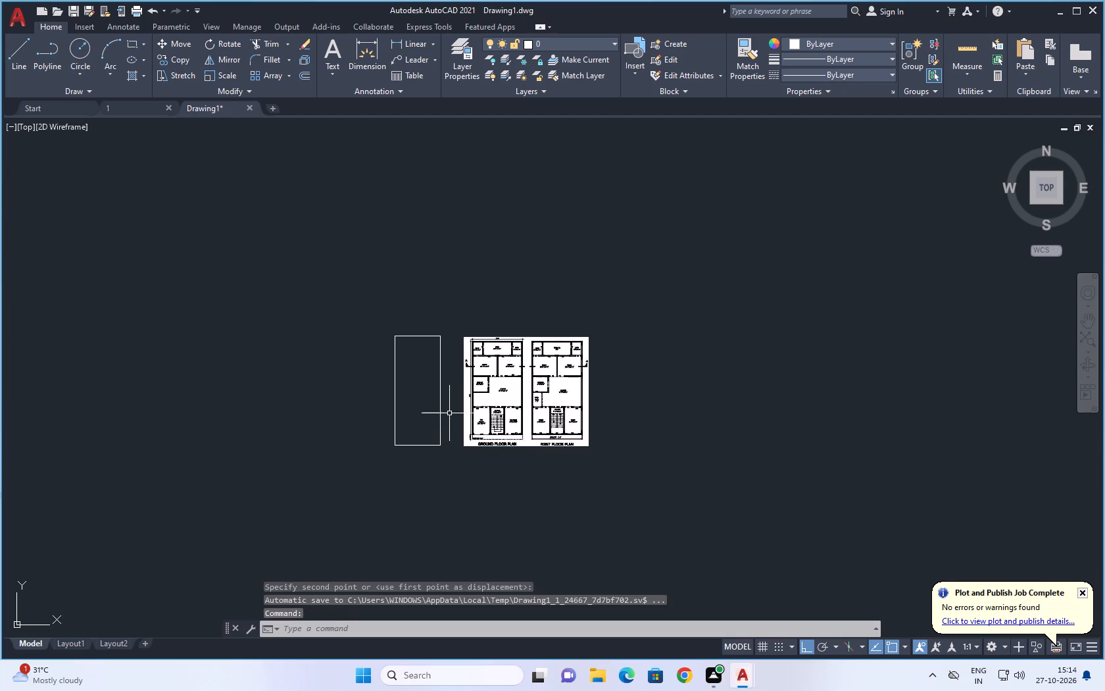
Offset both long vertical sides of the outline 6" inward to form the outer side walls.
{"action": "scroll", "coordinate": [451, 405], "scroll_direction": "up", "scroll_amount": 2}
{"action": "scroll", "coordinate": [313, 267], "scroll_direction": "up", "scroll_amount": 3}
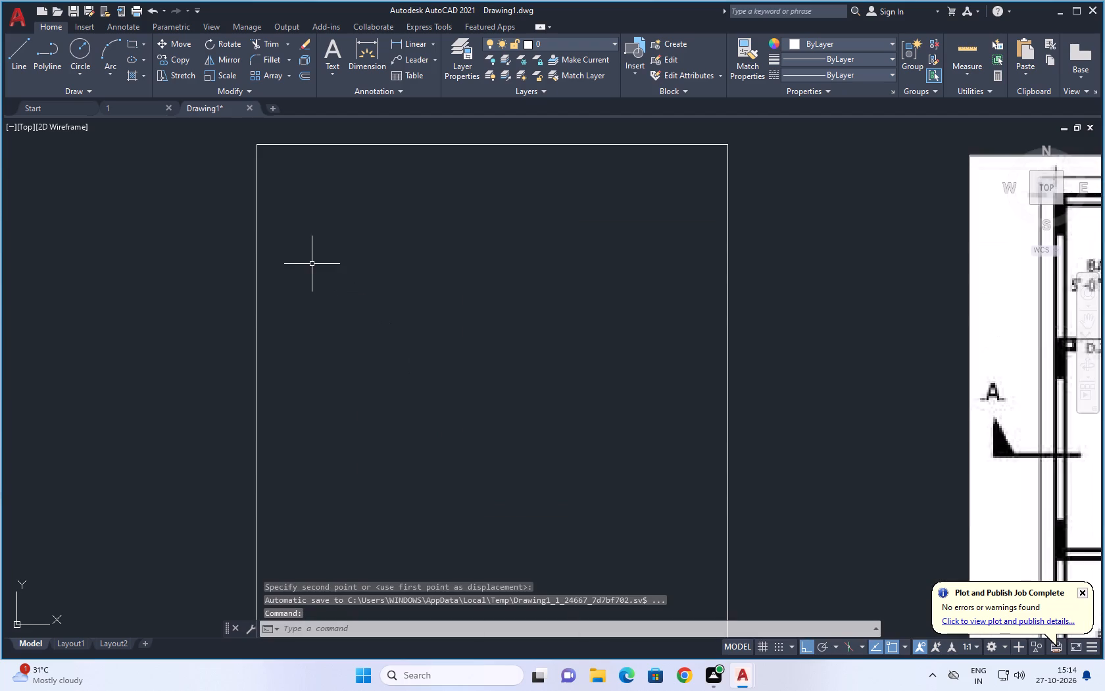
{"action": "scroll", "coordinate": [312, 264], "scroll_direction": "down", "scroll_amount": 2}
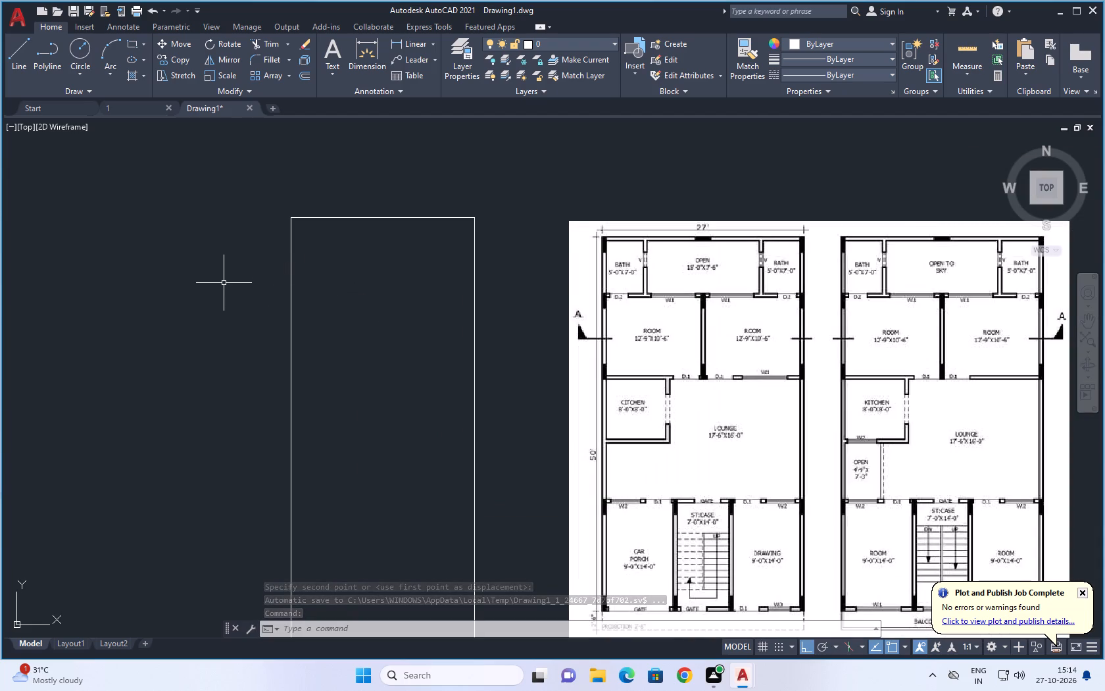
{"action": "key", "text": "Escape"}
{"action": "key", "text": "o"}
{"action": "key", "text": "space"}
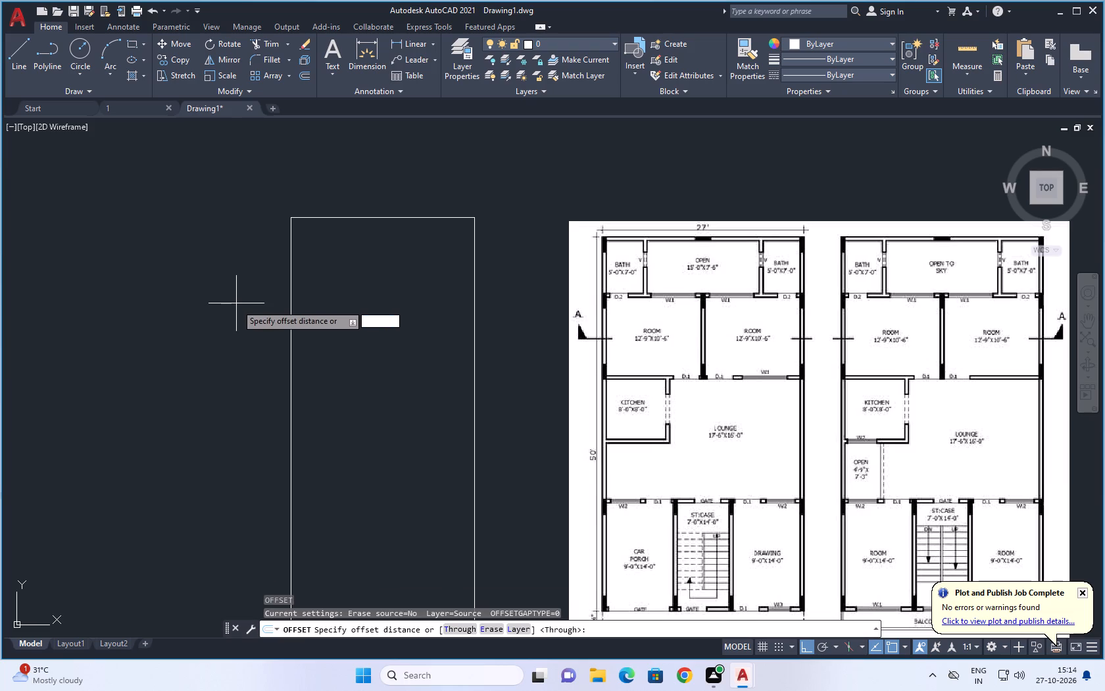
{"action": "type", "text": "6"}
{"action": "key", "text": "space"}
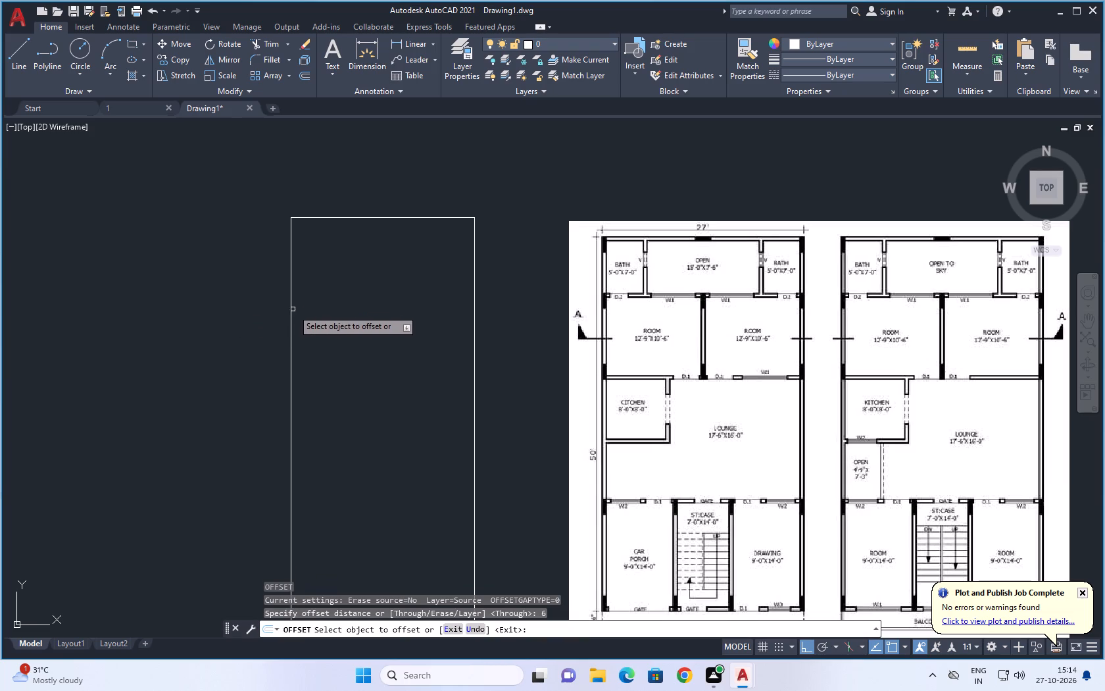
{"action": "left_click", "coordinate": [289, 306]}
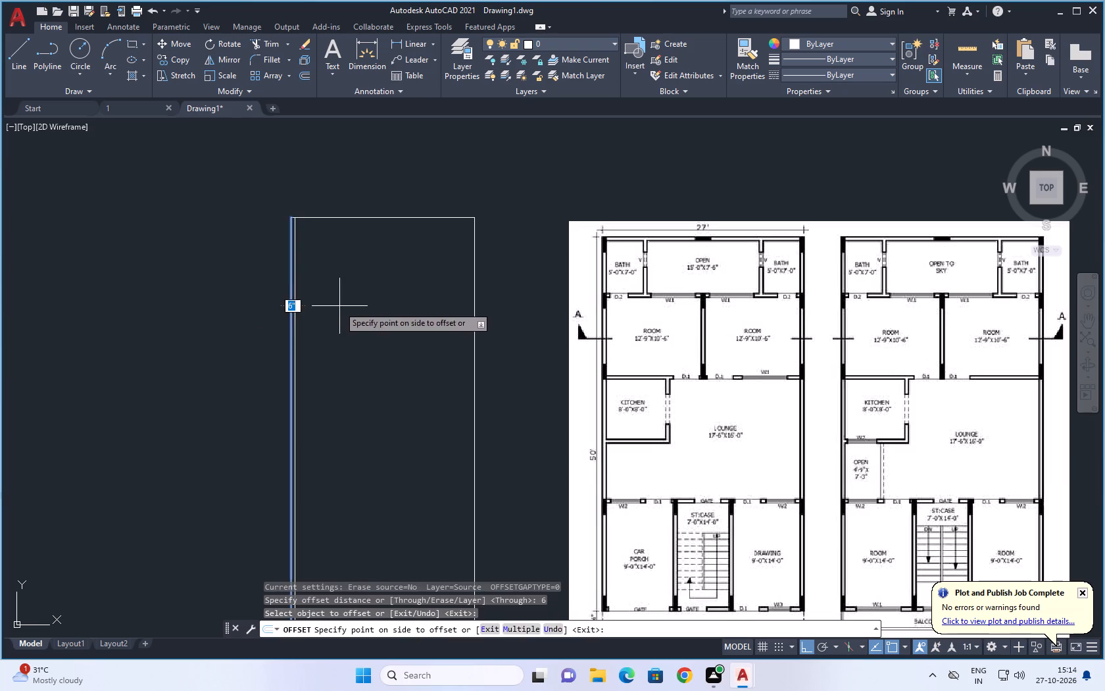
{"action": "left_click", "coordinate": [340, 306]}
{"action": "left_click", "coordinate": [475, 320]}
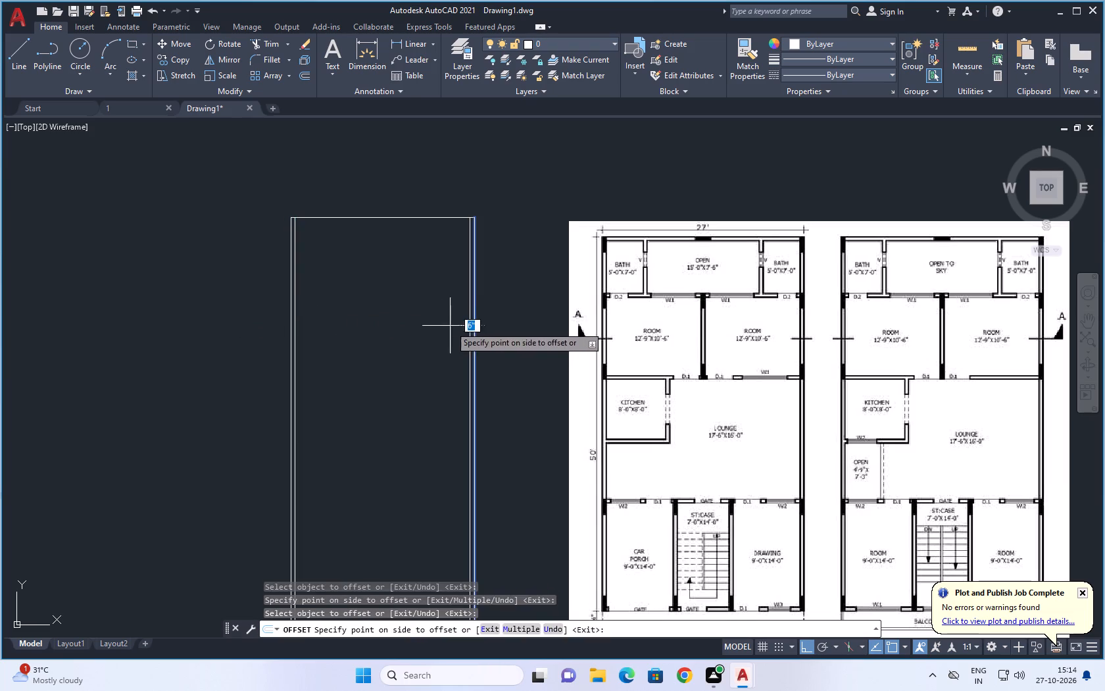
{"action": "left_click", "coordinate": [441, 328]}
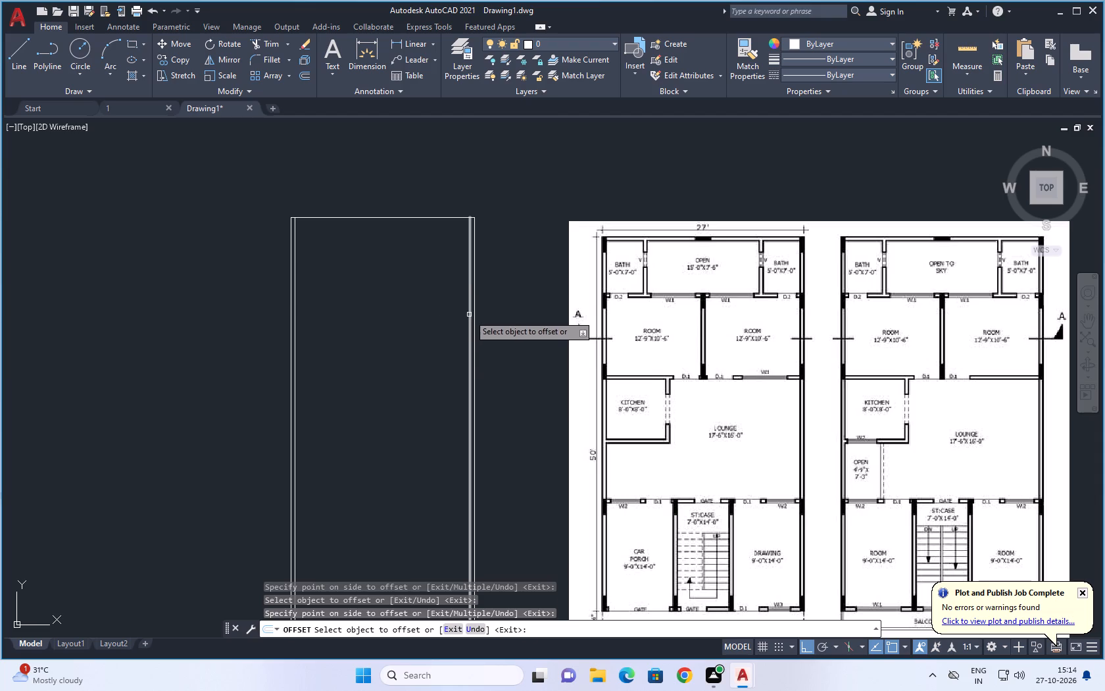
{"action": "key", "text": "space"}
Offset the inner face of each side wall 5' inward to set the width of the two baths.
{"action": "key", "text": "space"}
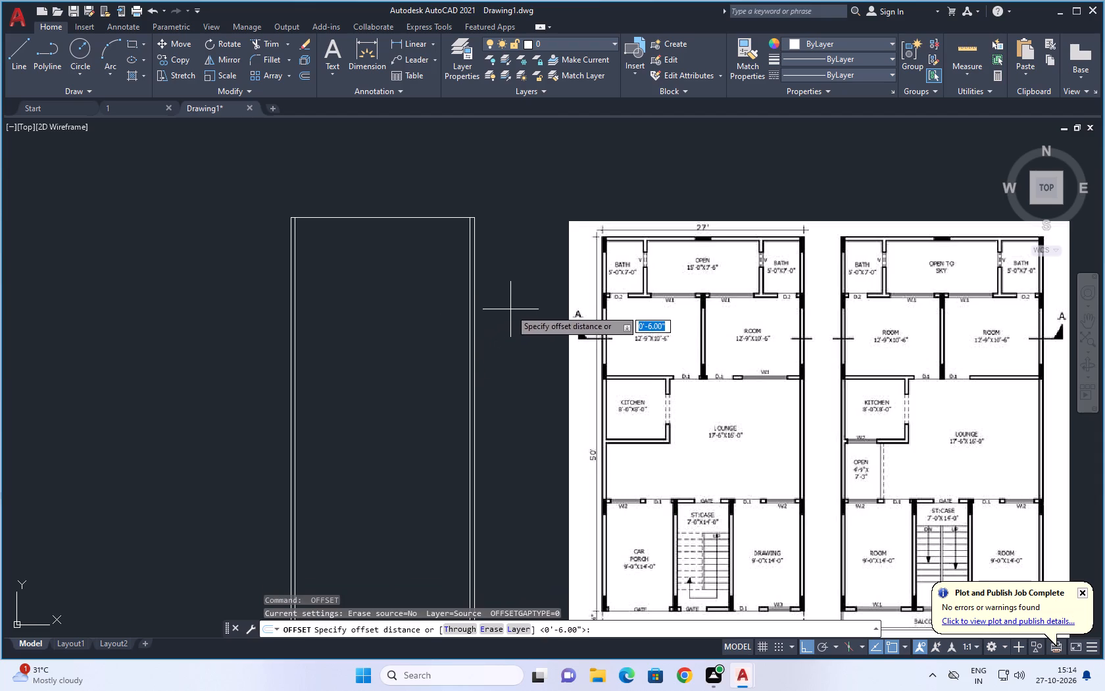
{"action": "scroll", "coordinate": [635, 274], "scroll_direction": "up", "scroll_amount": 3}
{"action": "scroll", "coordinate": [596, 295], "scroll_direction": "down", "scroll_amount": 2}
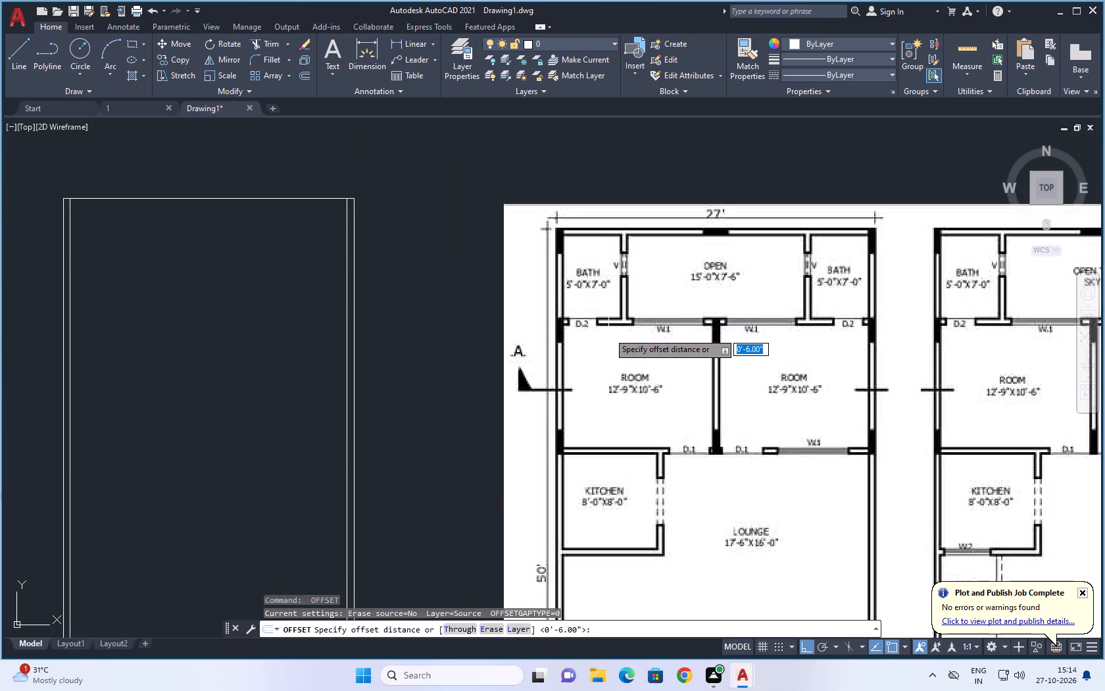
{"action": "key", "text": "5"}
{"action": "key", "text": "apostrophe"}
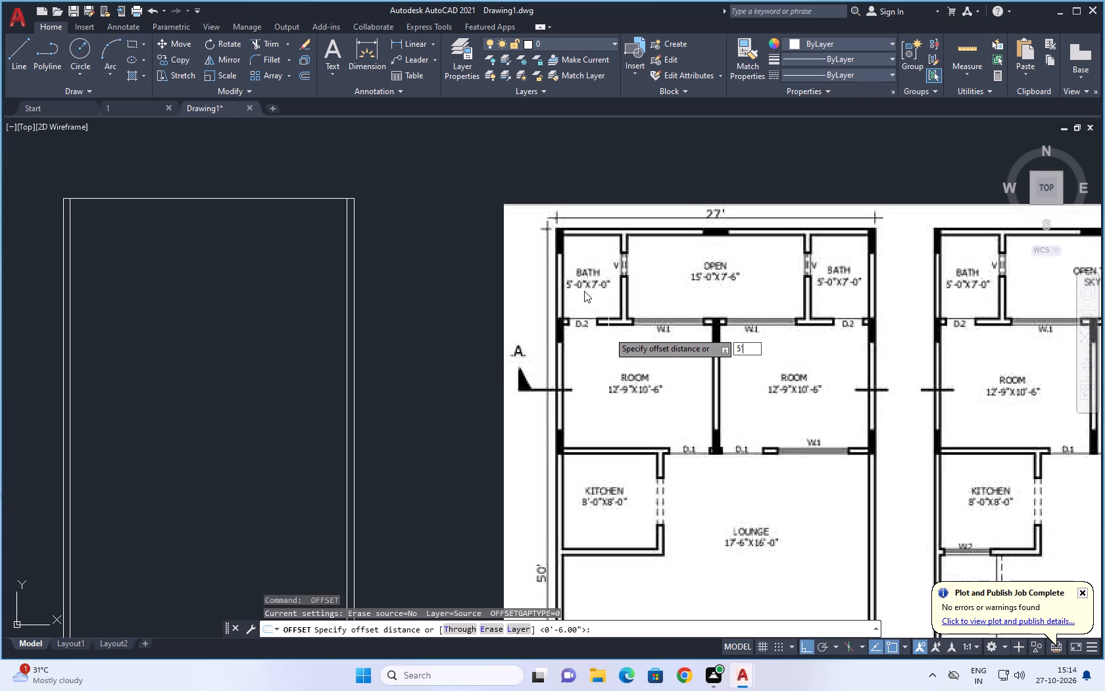
{"action": "key", "text": "Return"}
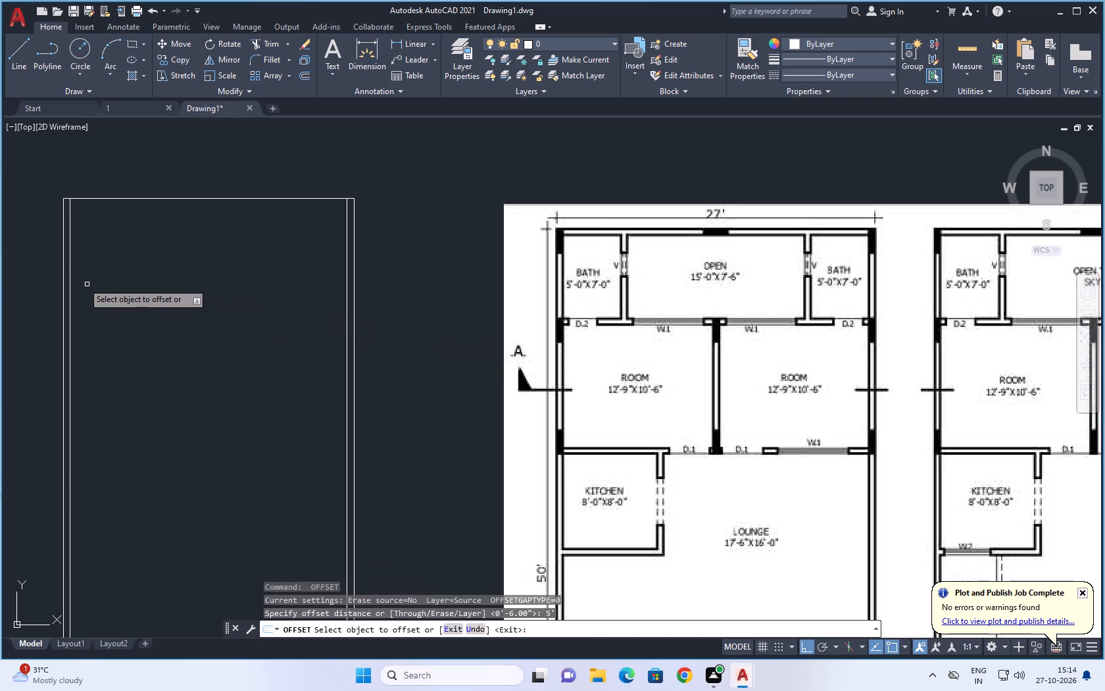
{"action": "left_click_drag", "start_coordinate": [70, 274], "coordinate": [78, 283]}
{"action": "left_click", "coordinate": [180, 308]}
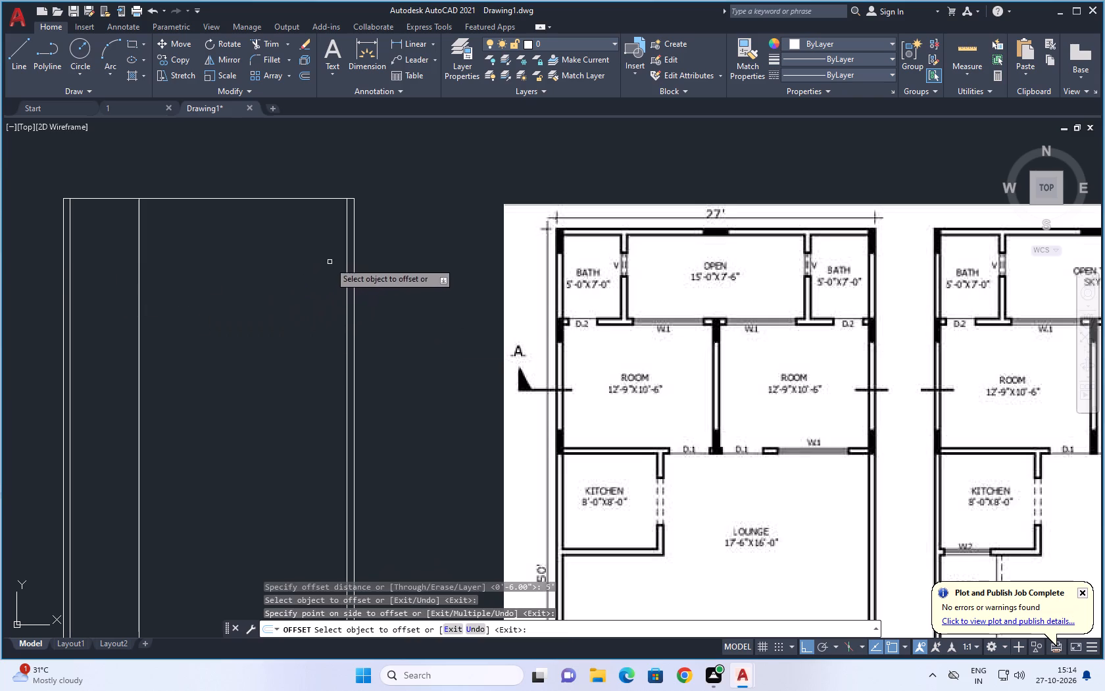
{"action": "left_click", "coordinate": [347, 243]}
{"action": "left_click", "coordinate": [257, 264]}
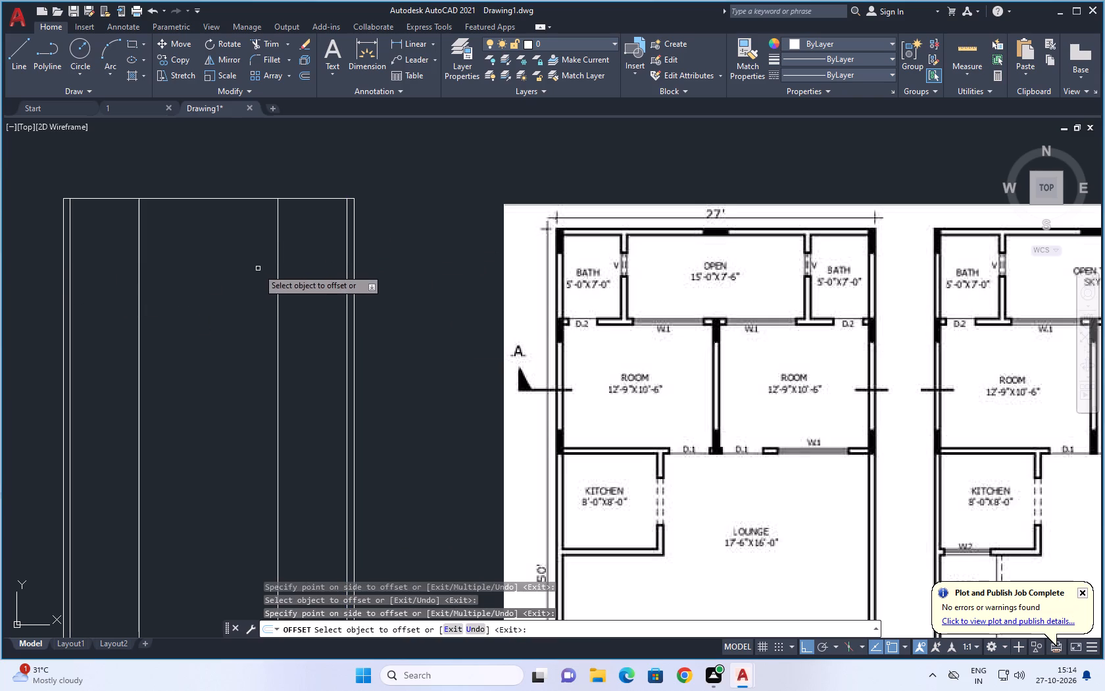
{"action": "key", "text": "space"}
Offset each of the two bath width lines 6" toward the middle to give the partition walls their thickness.
{"action": "key", "text": "space"}
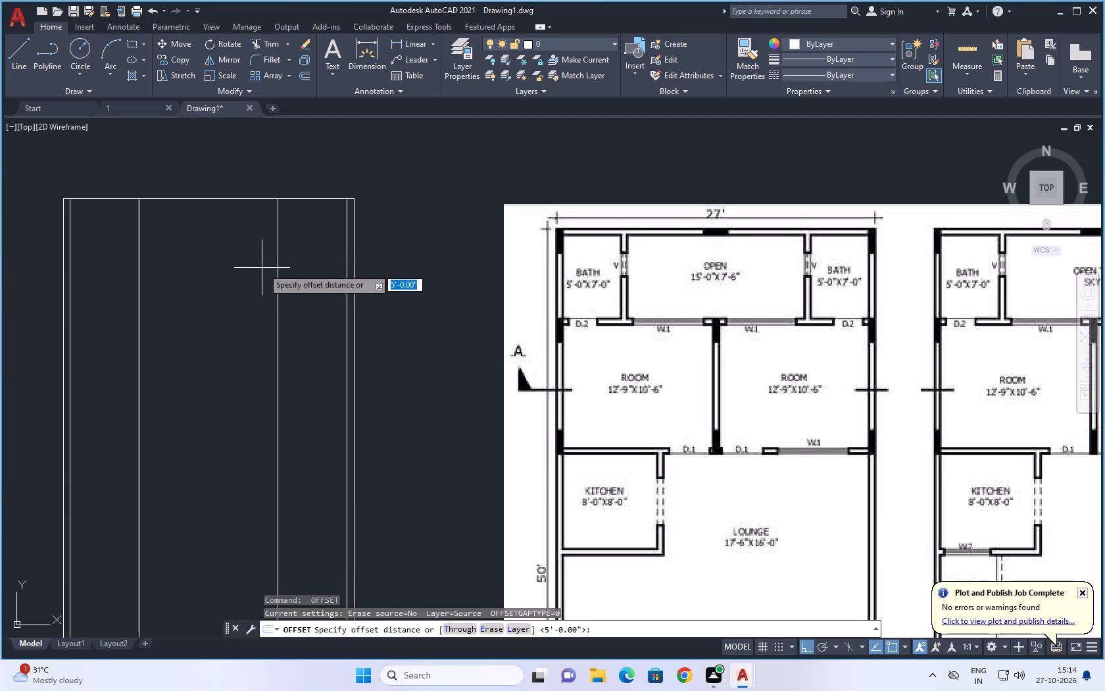
{"action": "key", "text": "6"}
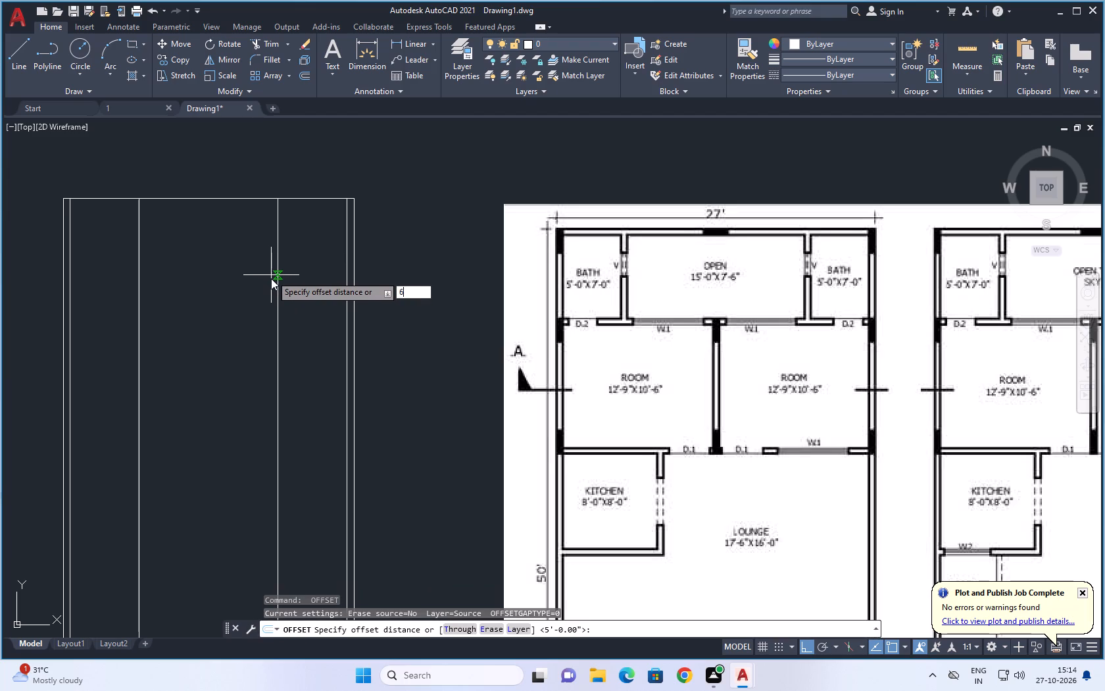
{"action": "key", "text": "space"}
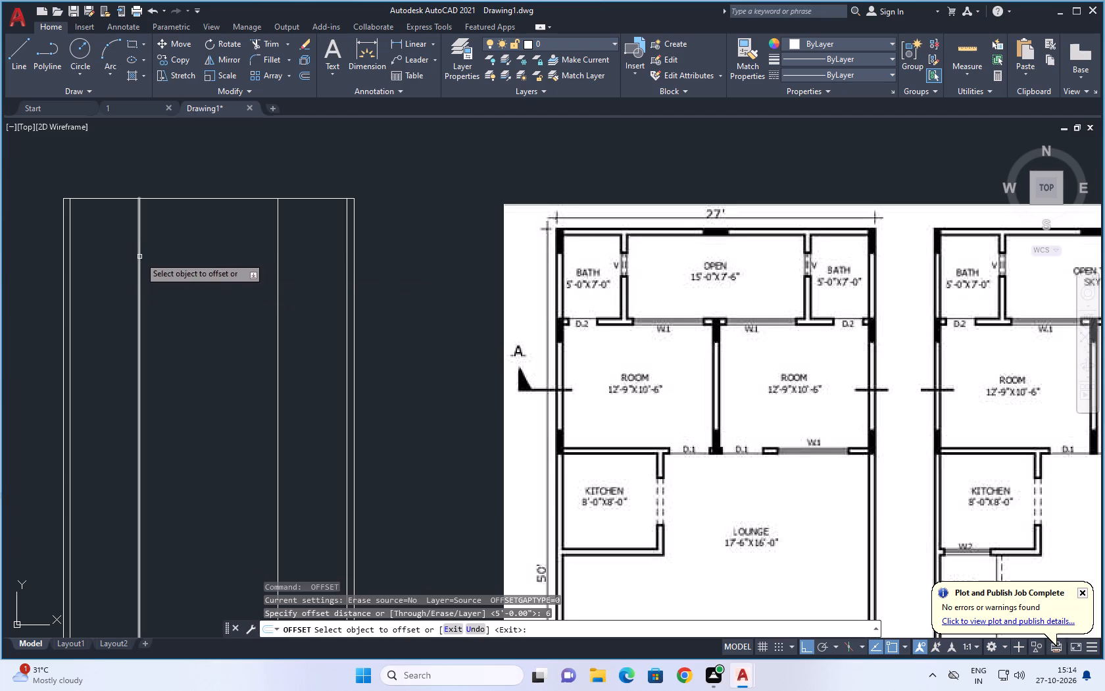
{"action": "left_click", "coordinate": [138, 254]}
{"action": "left_click", "coordinate": [258, 257]}
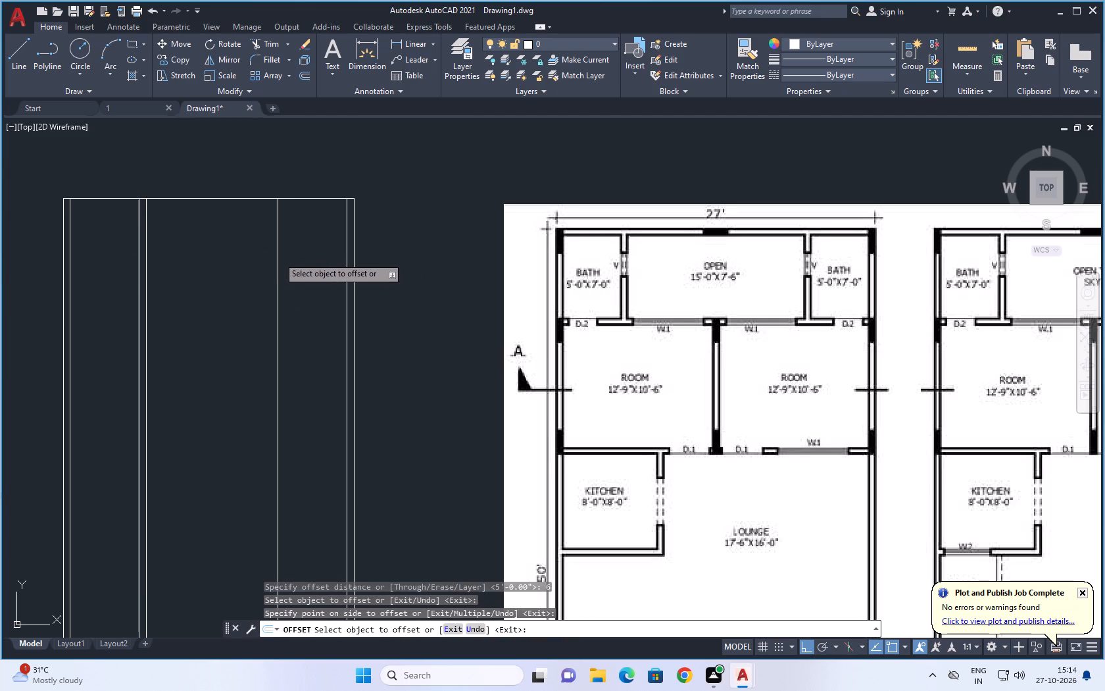
{"action": "left_click", "coordinate": [278, 257]}
{"action": "left_click", "coordinate": [237, 255]}
{"action": "key", "text": "Escape"}
{"action": "key", "text": "Escape"}
Measure the spacing between the two bath partition walls along the outline's top edge.
{"action": "key", "text": "d"}
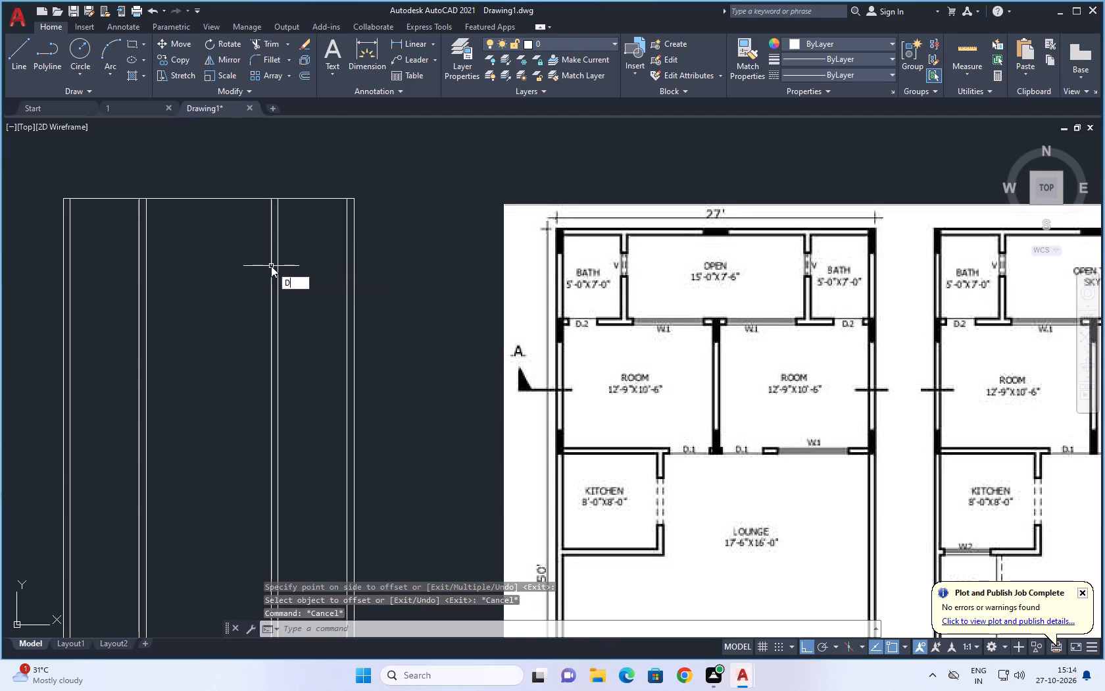
{"action": "type", "text": "I"}
{"action": "key", "text": "space"}
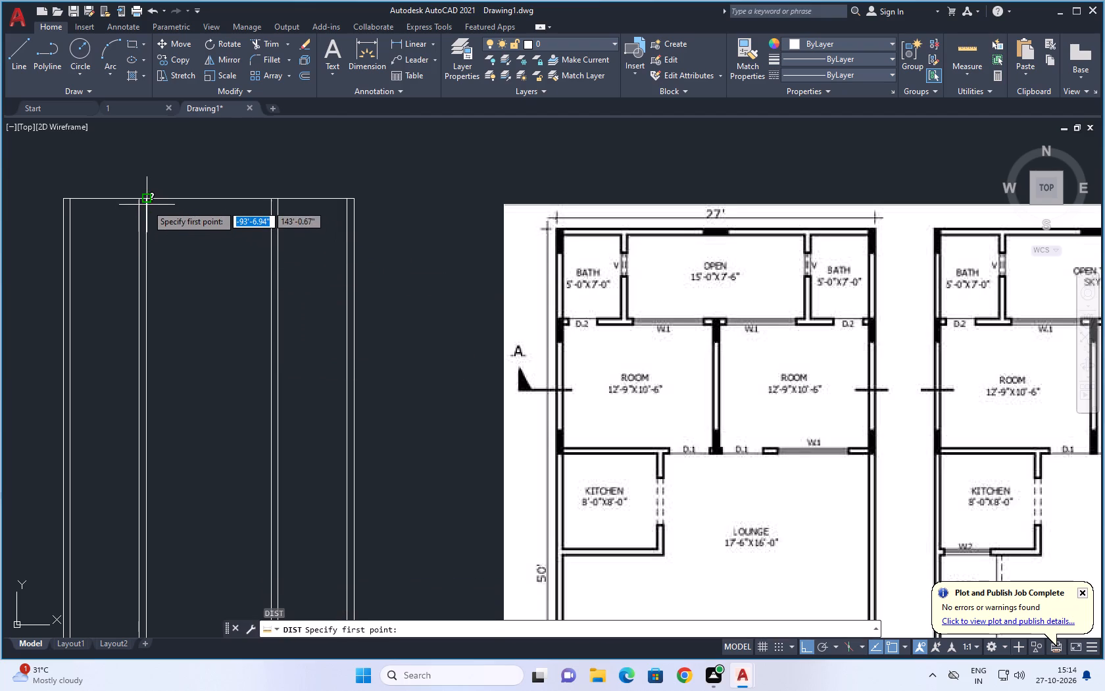
{"action": "left_click", "coordinate": [147, 199]}
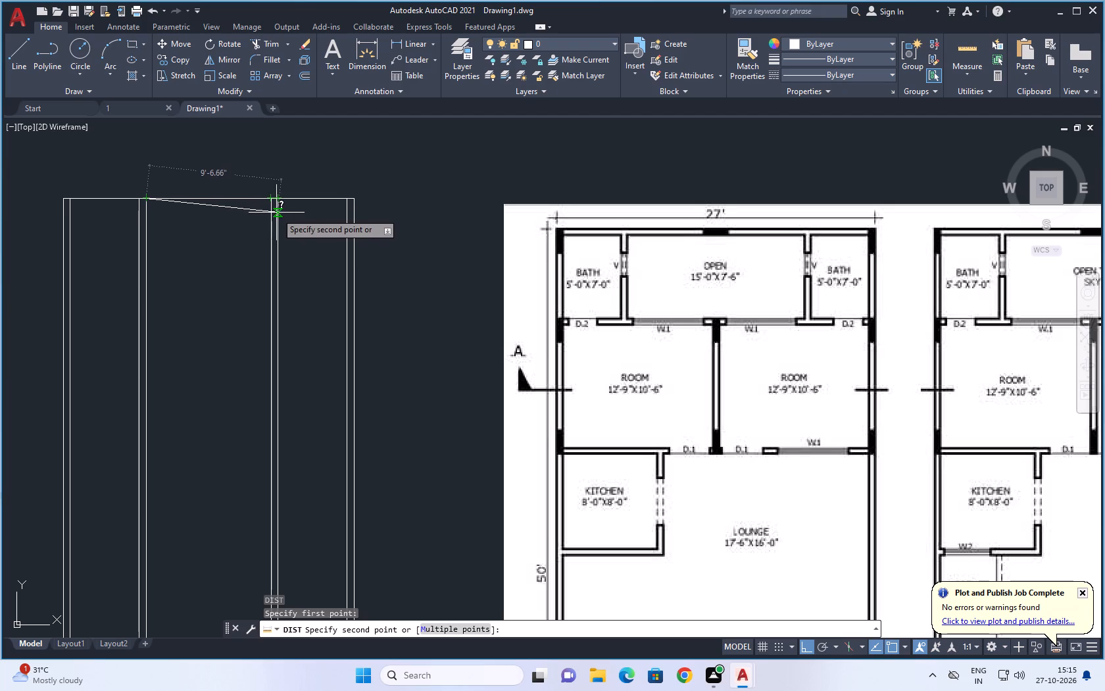
{"action": "key", "text": "Escape"}
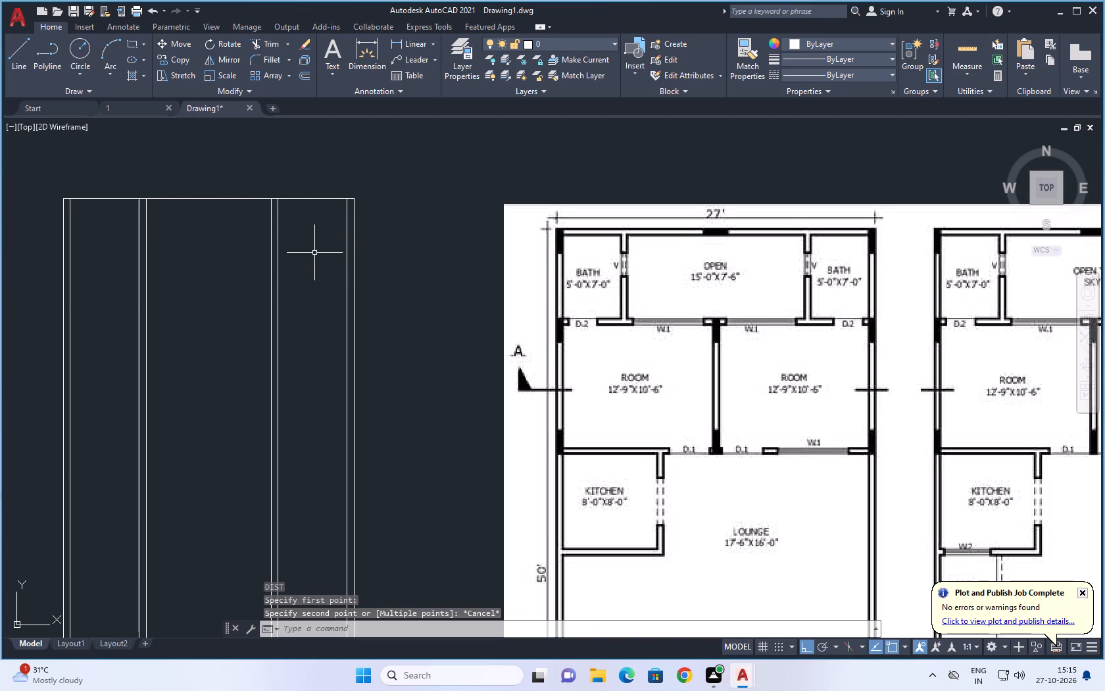
Calculate the plan's overall width in inches with the expression 27*12.
{"action": "scroll", "coordinate": [314, 252], "scroll_direction": "down", "scroll_amount": 3}
{"action": "scroll", "coordinate": [226, 292], "scroll_direction": "up", "scroll_amount": 2}
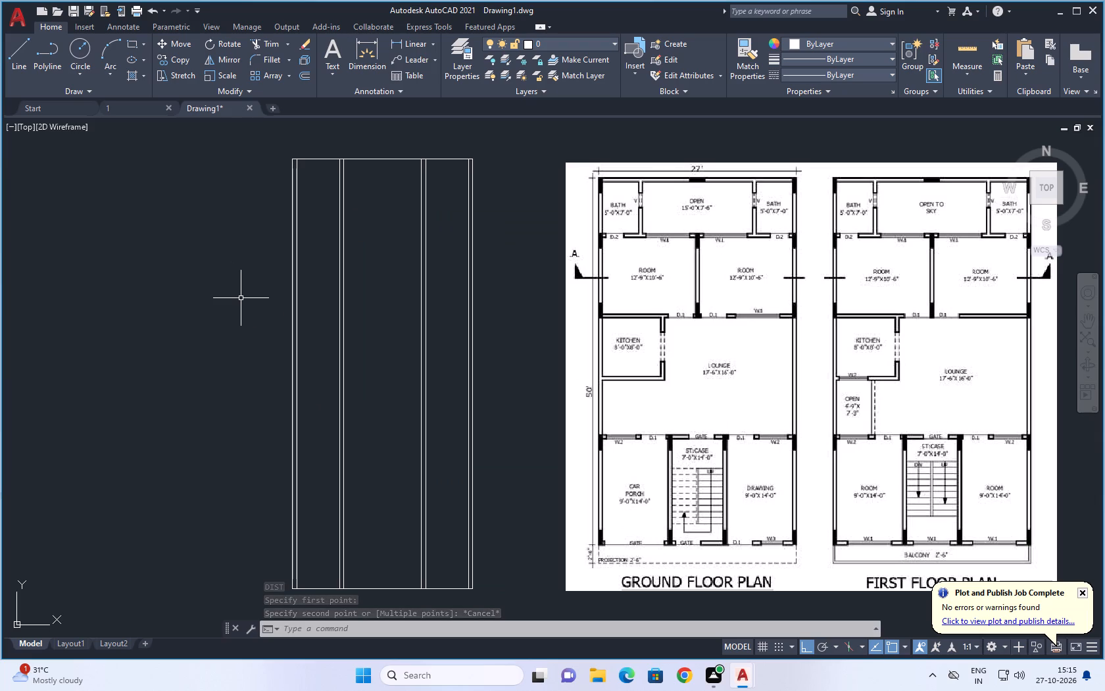
{"action": "key", "text": "c"}
{"action": "key", "text": "a"}
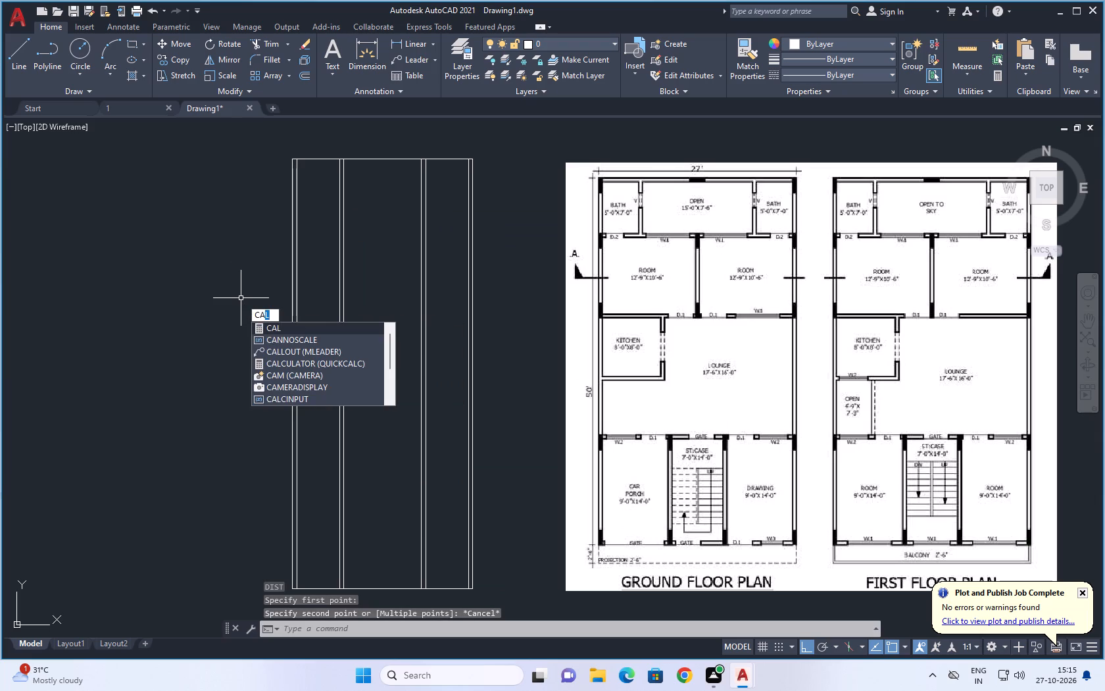
{"action": "key", "text": "l"}
{"action": "key", "text": "Return"}
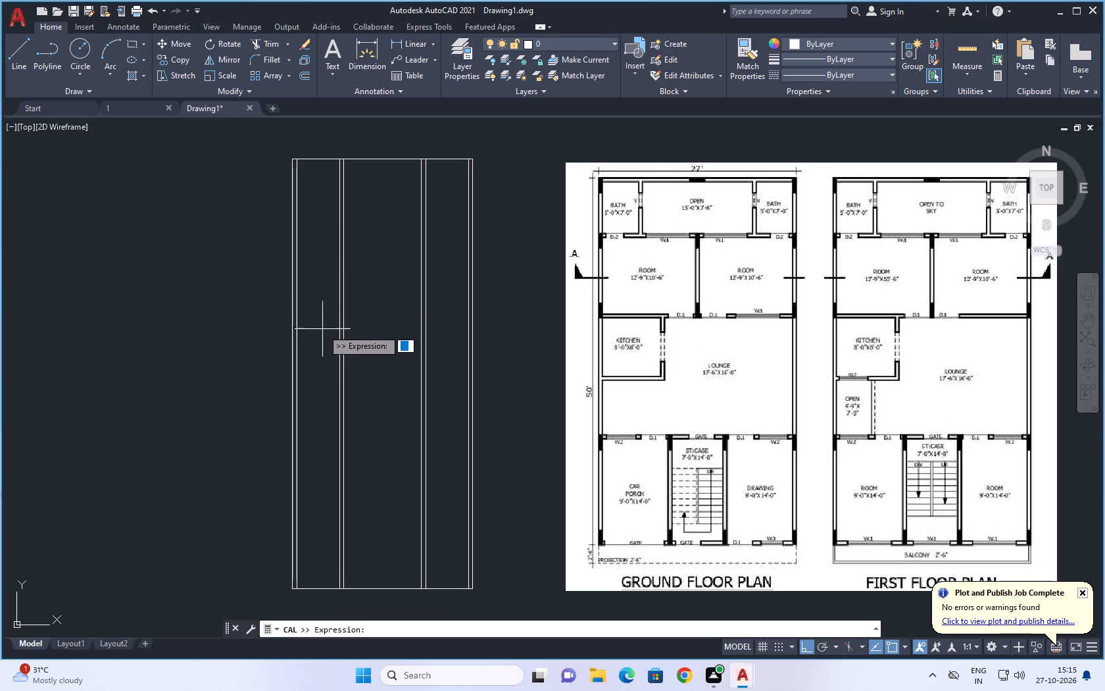
{"action": "key", "text": "2"}
{"action": "key", "text": "7"}
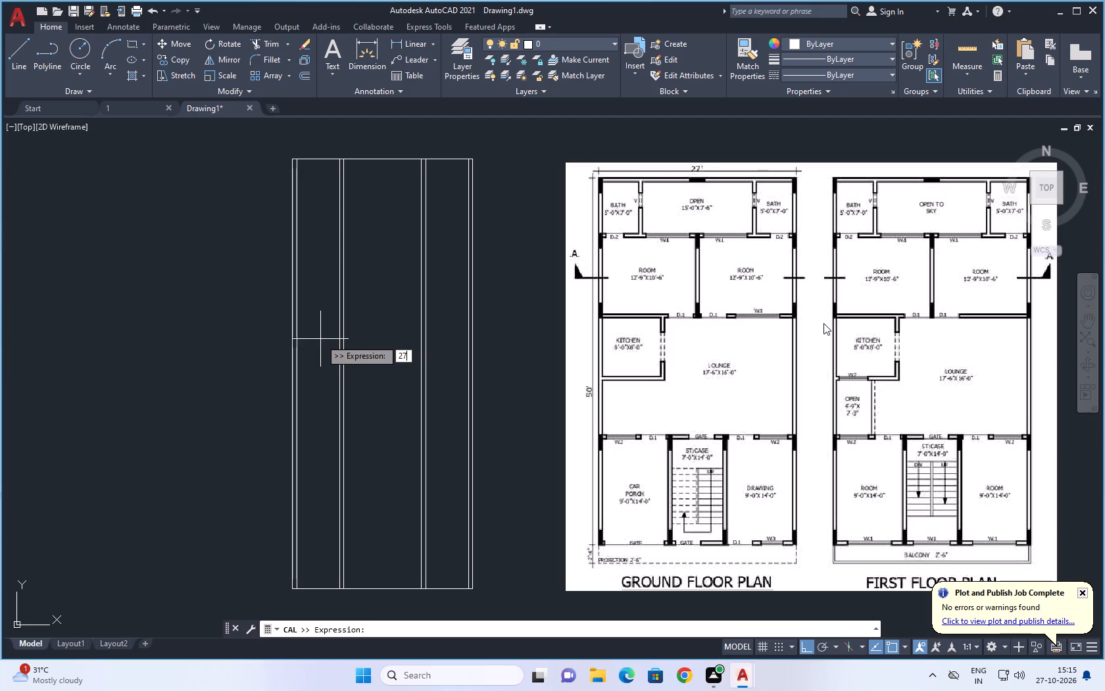
{"action": "type", "text": "*12"}
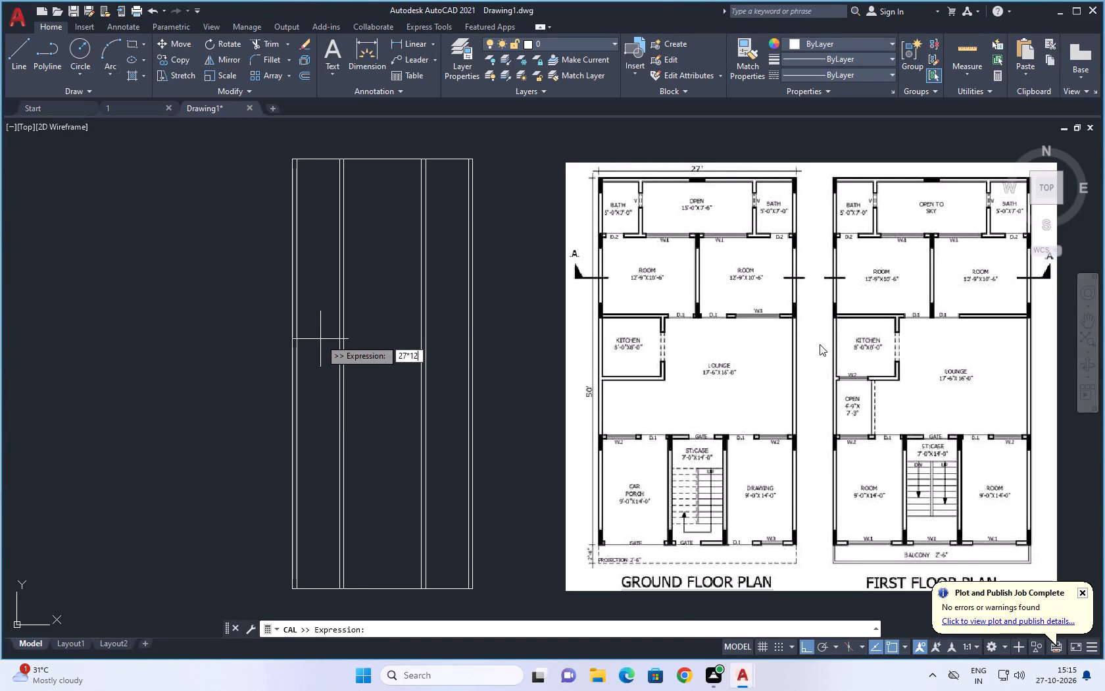
{"action": "key", "text": "Return"}
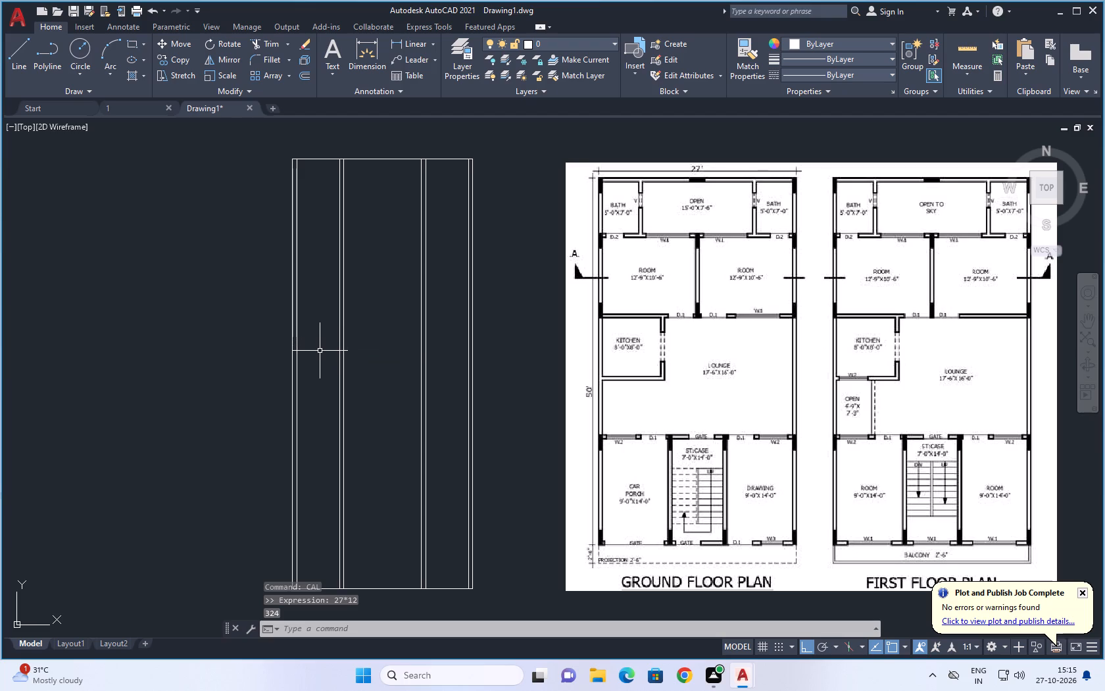
Calculate the width left for wall thicknesses with the expression 324-5*12-15*12-5*12.
{"action": "key", "text": "space"}
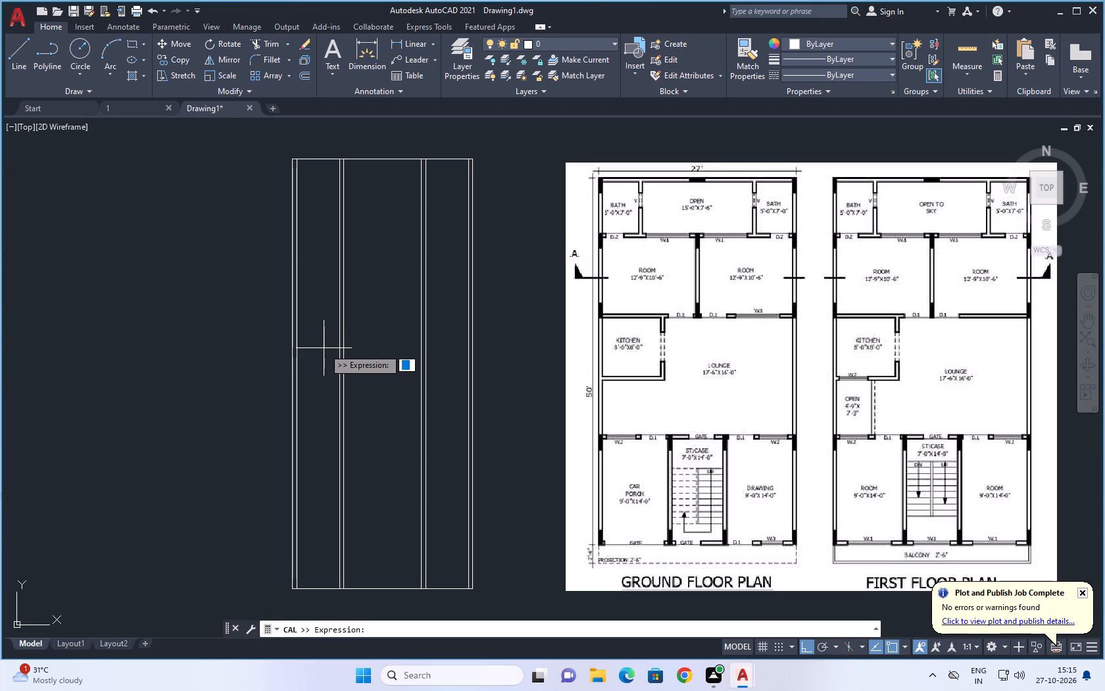
{"action": "key", "text": "3"}
{"action": "type", "text": "24"}
{"action": "key", "text": "minus"}
{"action": "key", "text": "5"}
{"action": "key", "text": "asterisk"}
{"action": "key", "text": "1"}
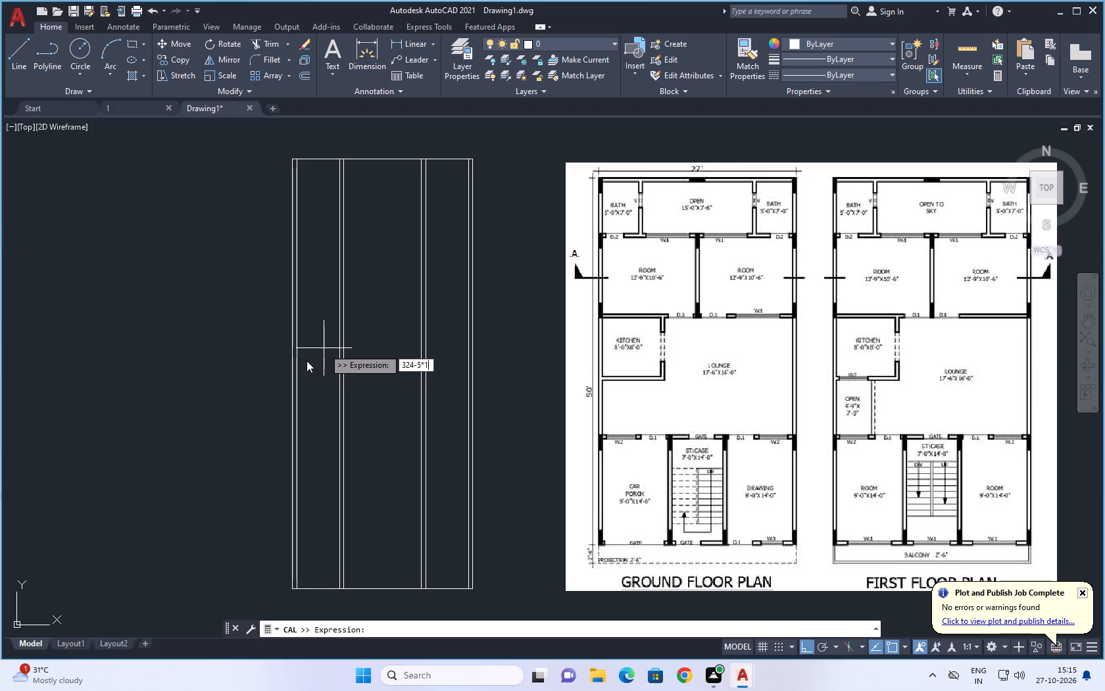
{"action": "key", "text": "2"}
{"action": "key", "text": "minus"}
{"action": "key", "text": "1"}
{"action": "key", "text": "5"}
{"action": "type", "text": "*12"}
{"action": "key", "text": "minus"}
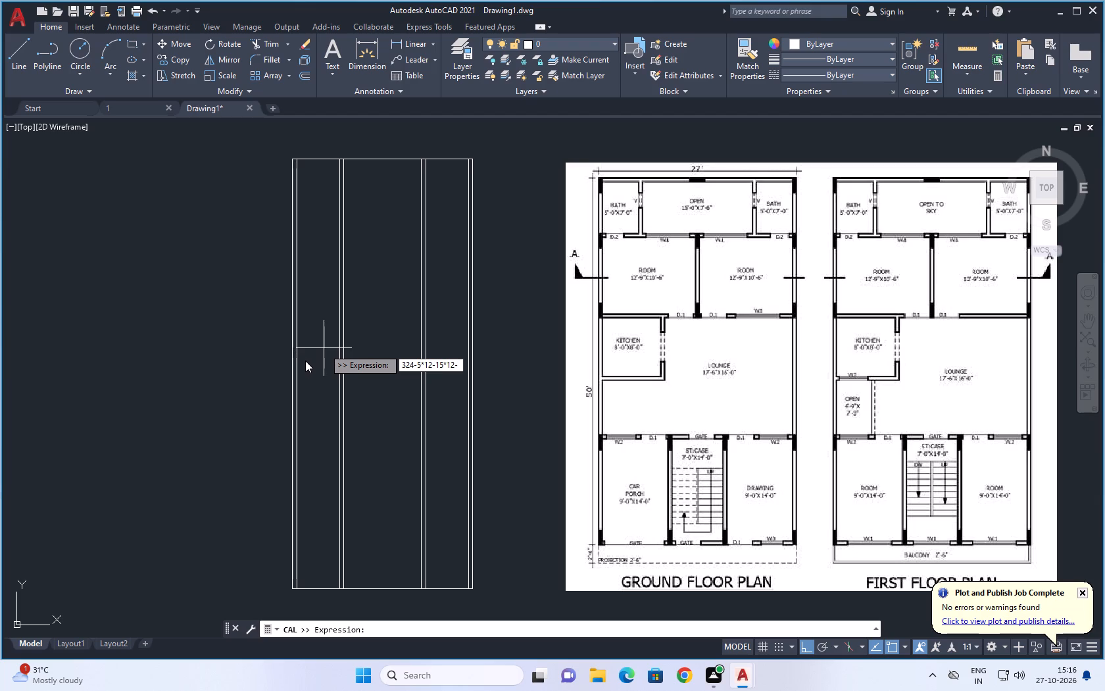
{"action": "key", "text": "5"}
{"action": "key", "text": "asterisk"}
{"action": "type", "text": "12"}
{"action": "key", "text": "Return"}
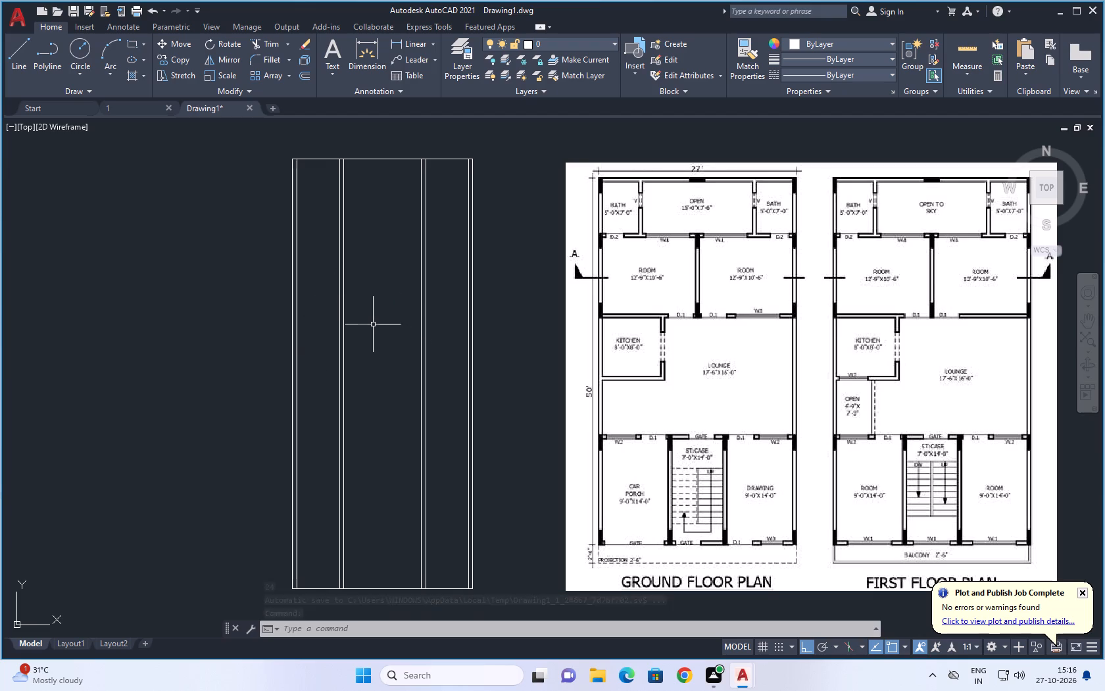
Calculate candidate wall thicknesses with the expressions 24/5 and 24/6.
{"action": "key", "text": "space"}
{"action": "key", "text": "2"}
{"action": "key", "text": "4"}
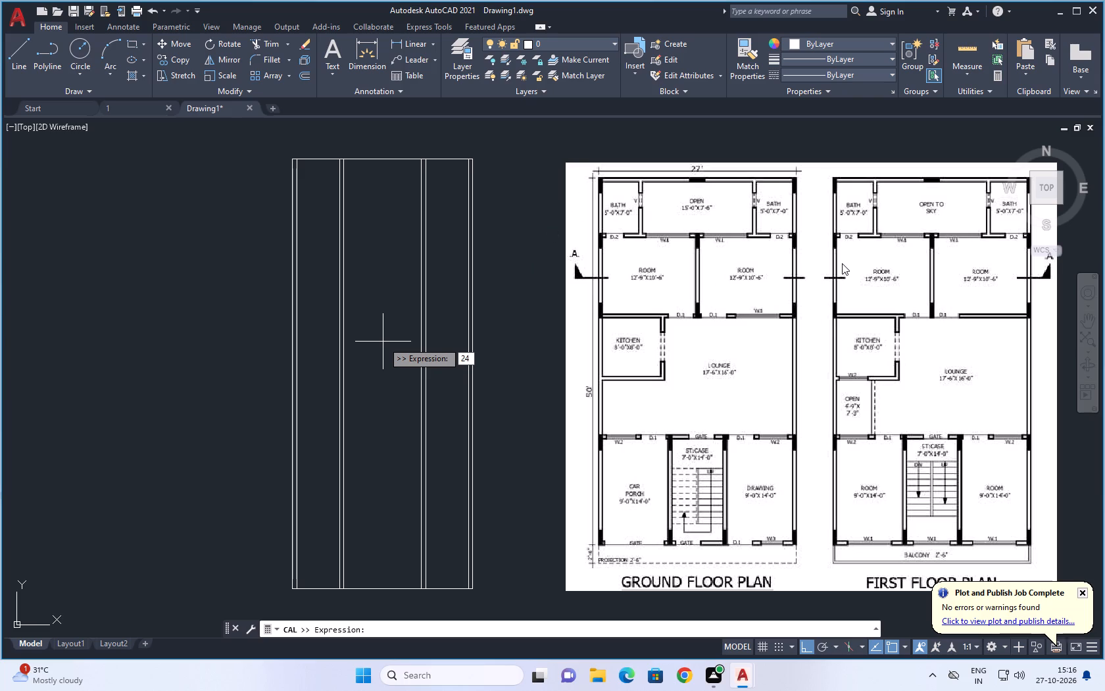
{"action": "key", "text": "slash"}
{"action": "key", "text": "5"}
{"action": "key", "text": "Return"}
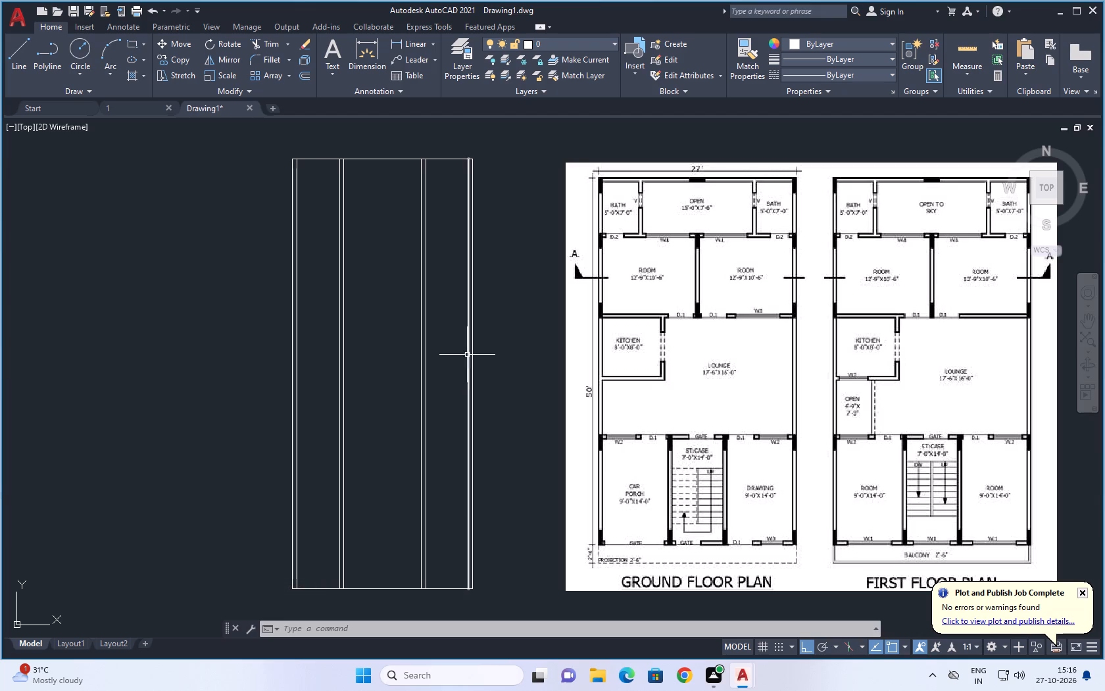
{"action": "key", "text": "space"}
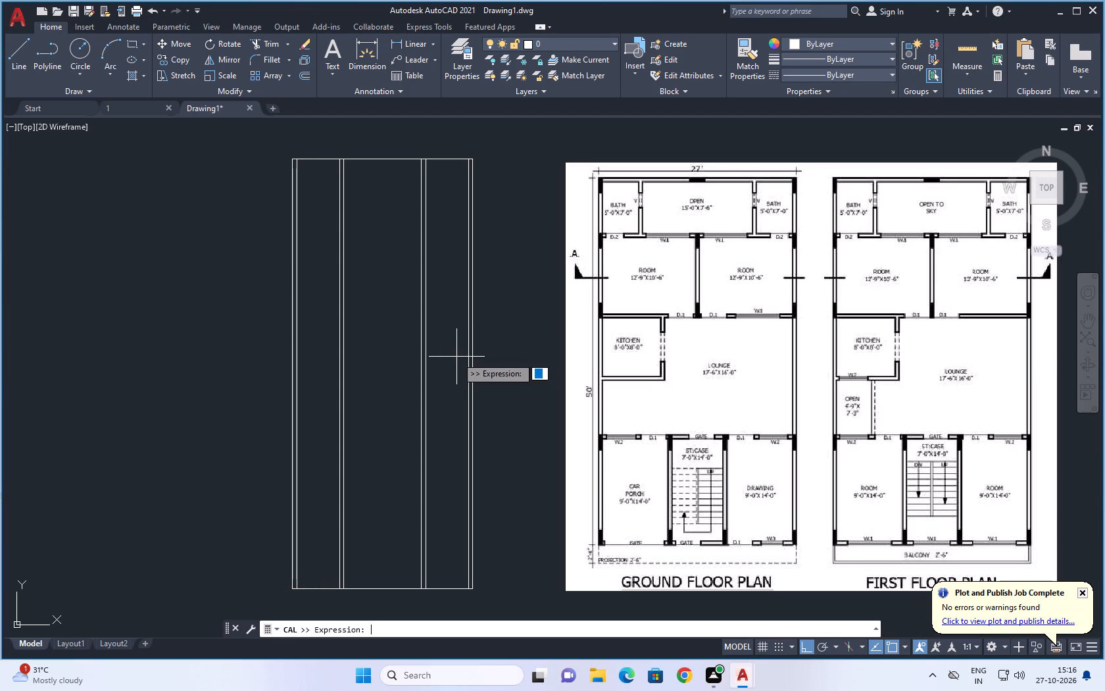
{"action": "key", "text": "2"}
{"action": "type", "text": "4/6"}
{"action": "key", "text": "Return"}
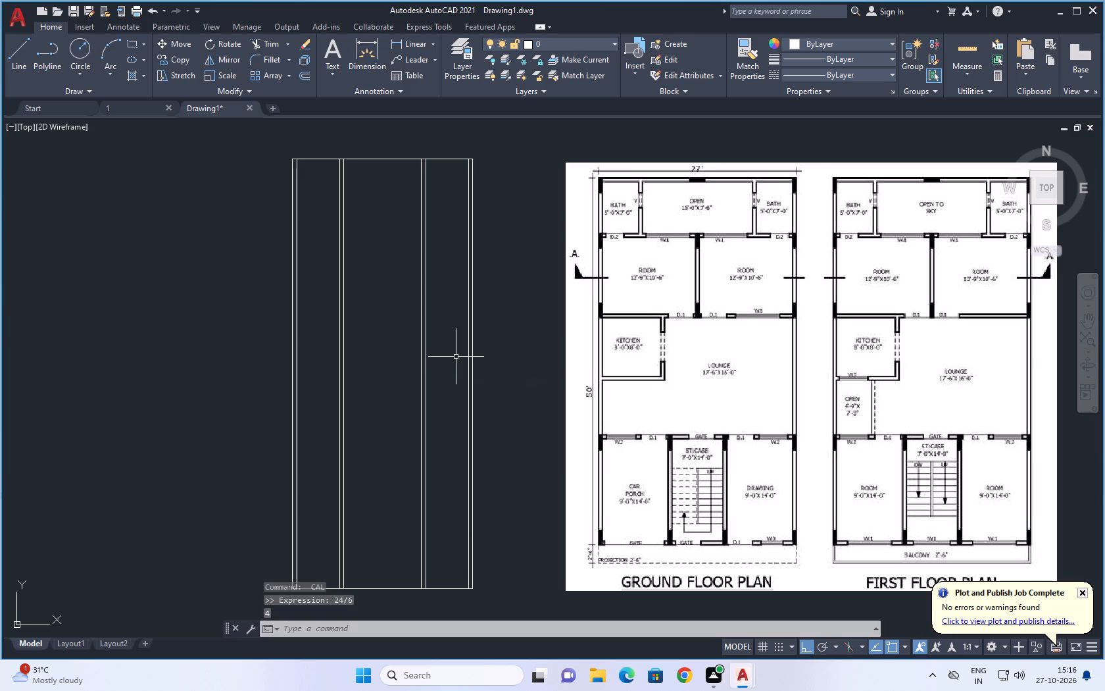
{"action": "key", "text": "Escape"}
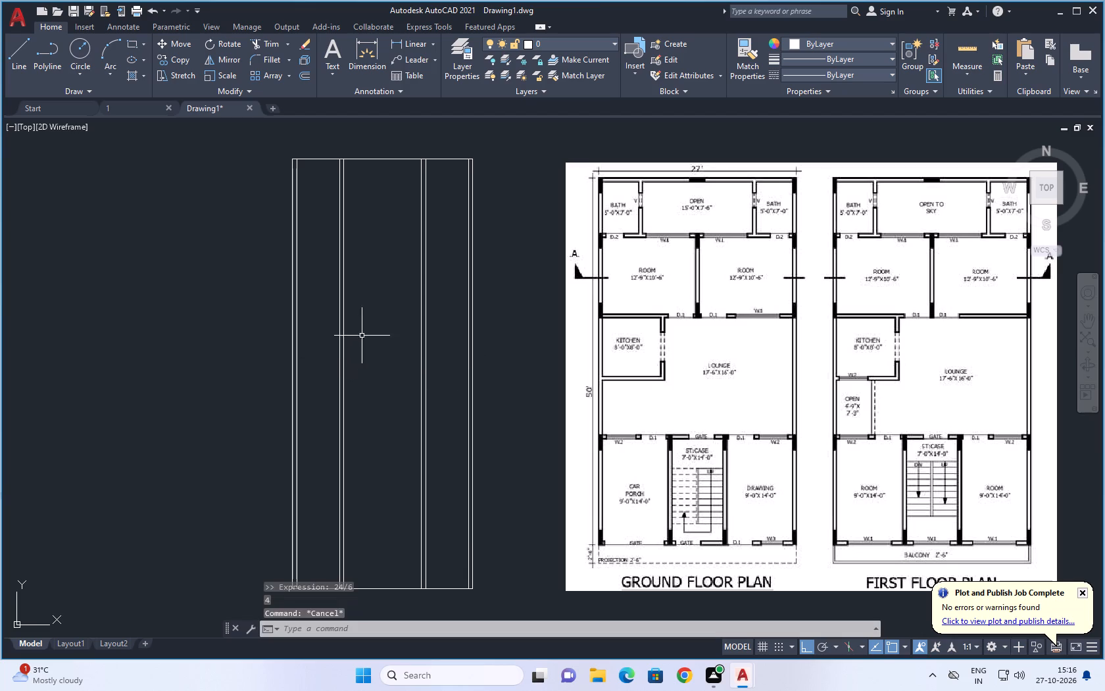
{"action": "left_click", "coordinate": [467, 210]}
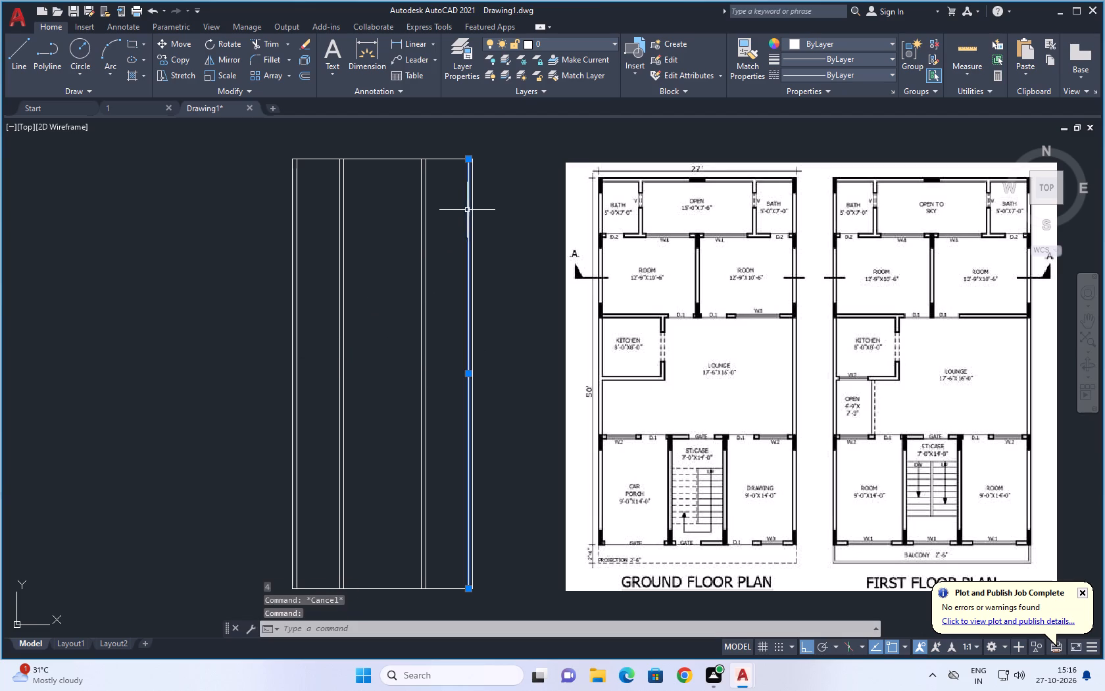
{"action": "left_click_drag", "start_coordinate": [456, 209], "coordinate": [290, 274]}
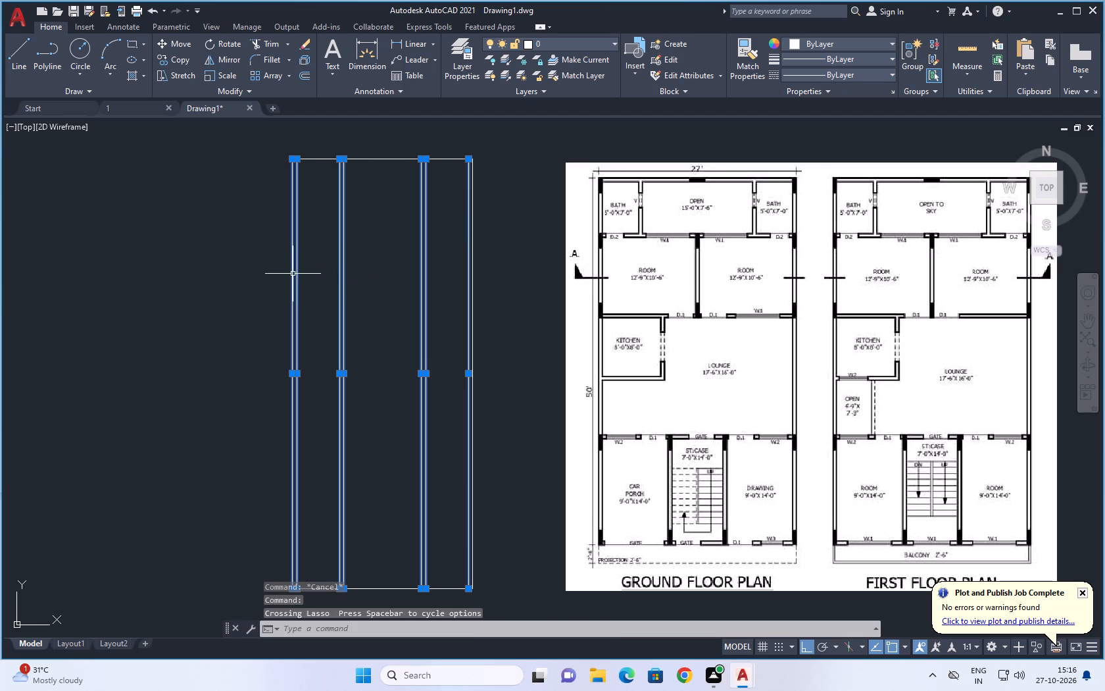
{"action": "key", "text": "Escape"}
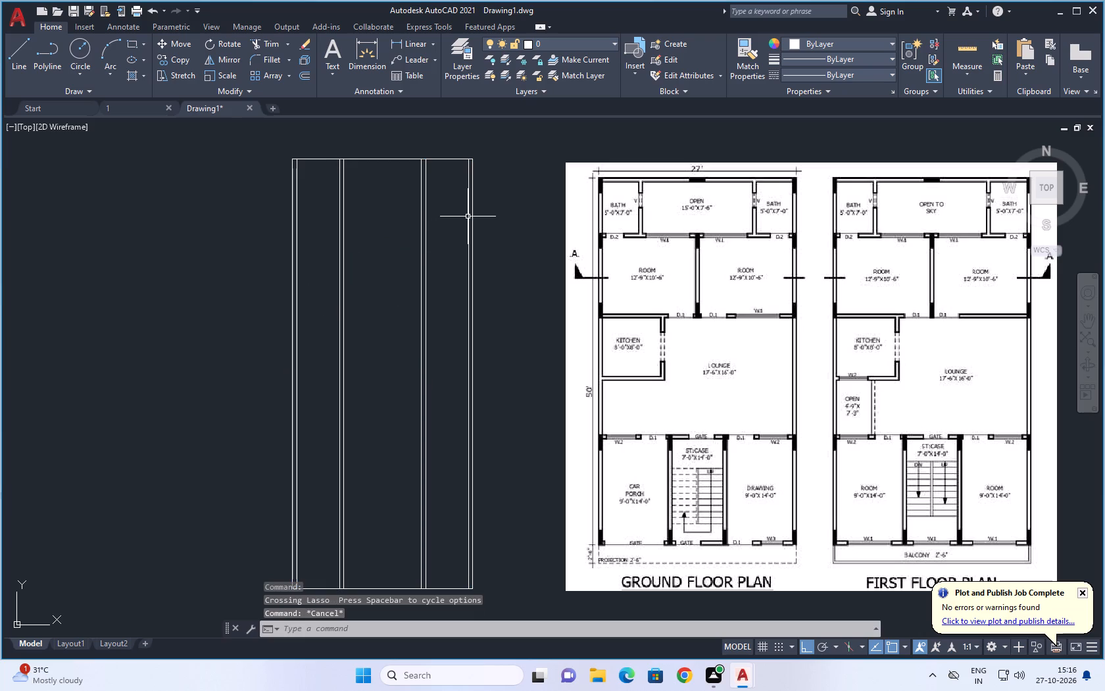
Erase the two side walls' inner faces and the four bath partition lines, leaving only the outer outline.
{"action": "left_click", "coordinate": [468, 216]}
{"action": "left_click_drag", "start_coordinate": [451, 222], "coordinate": [293, 278]}
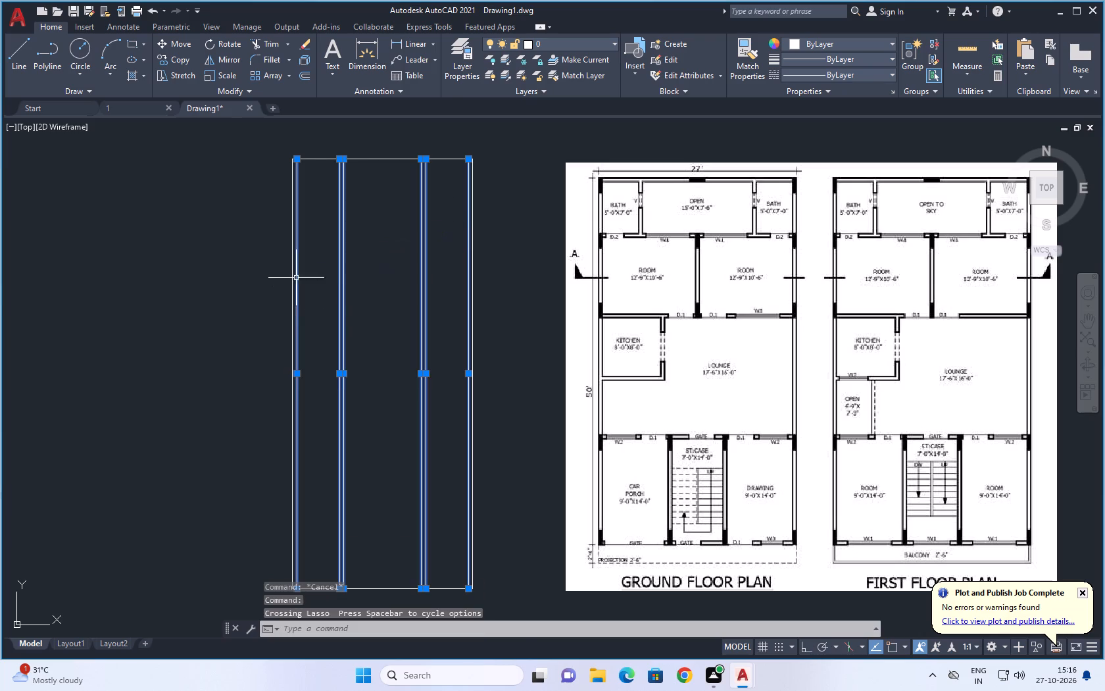
{"action": "key", "text": "Delete"}
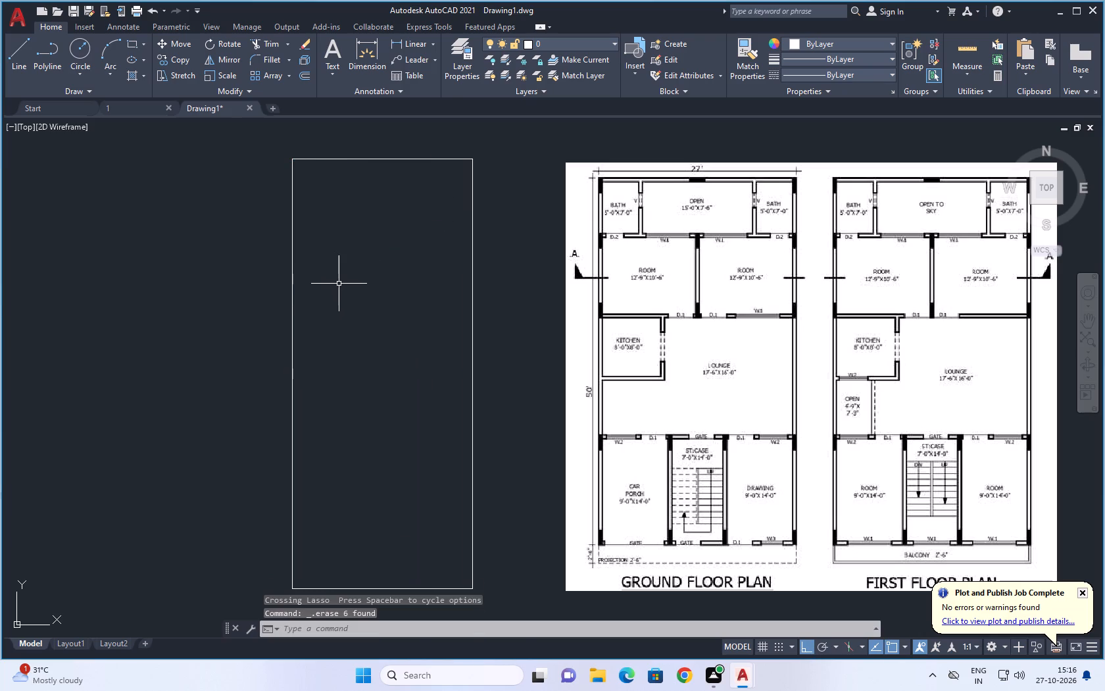
{"action": "key", "text": "Escape"}
{"action": "key", "text": "Escape"}
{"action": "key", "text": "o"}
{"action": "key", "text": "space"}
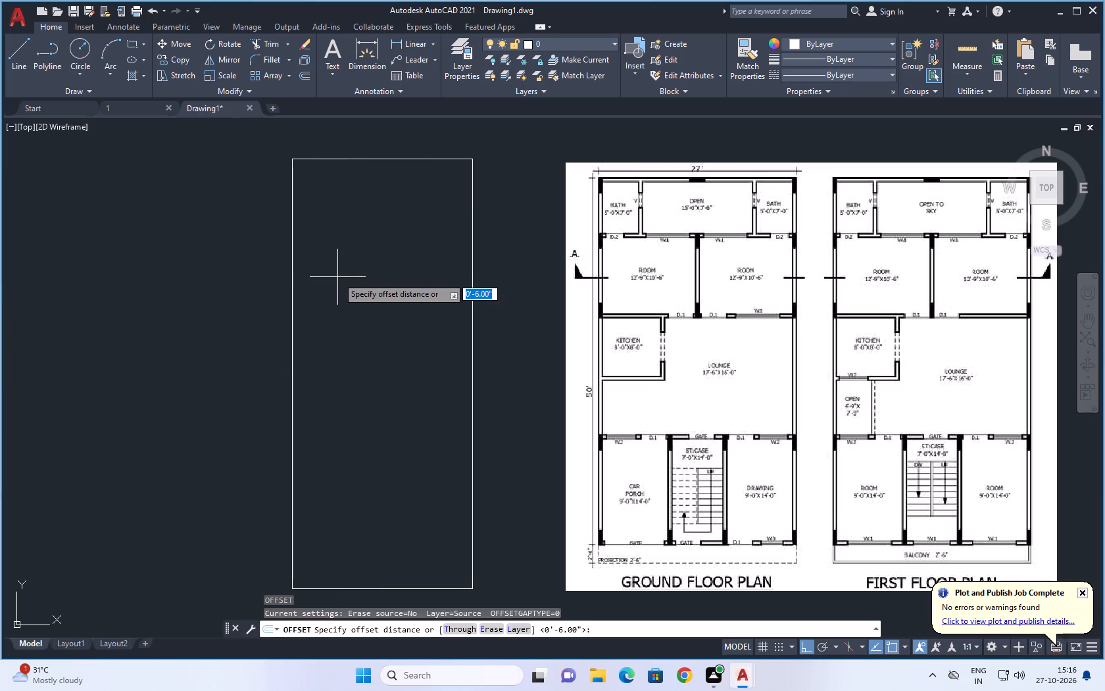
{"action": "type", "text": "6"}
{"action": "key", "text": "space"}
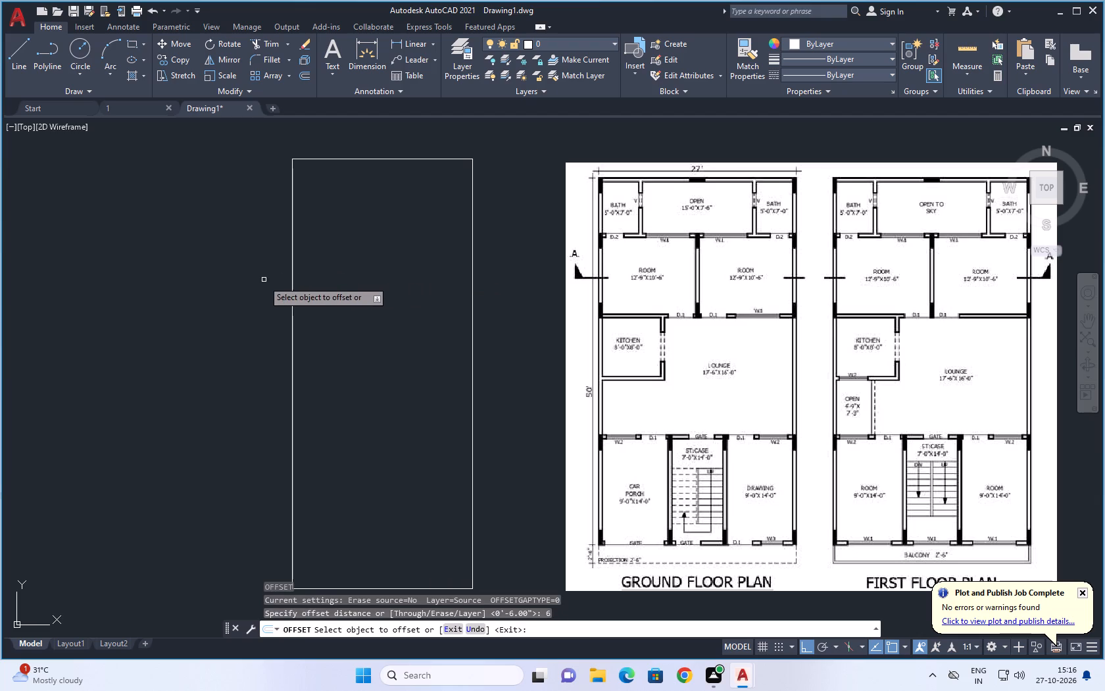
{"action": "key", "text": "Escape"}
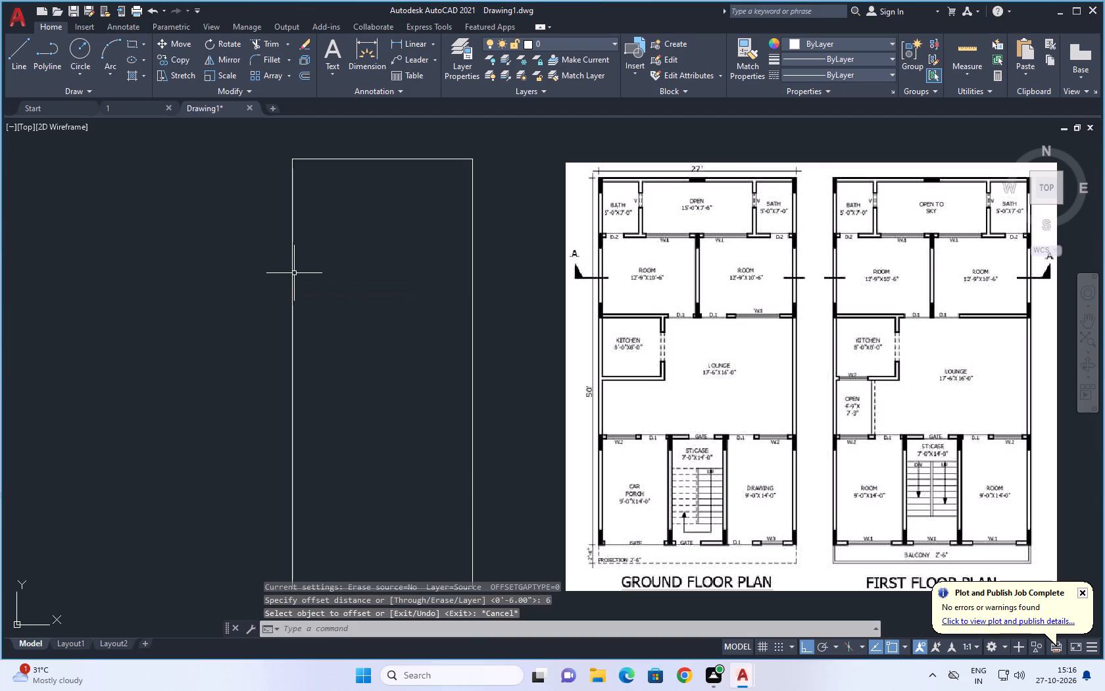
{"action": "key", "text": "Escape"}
Offset the outline's two long side lines 4" inward to form the inner faces of the side walls.
{"action": "type", "text": "O"}
{"action": "key", "text": "space"}
{"action": "key", "text": "4"}
{"action": "key", "text": "space"}
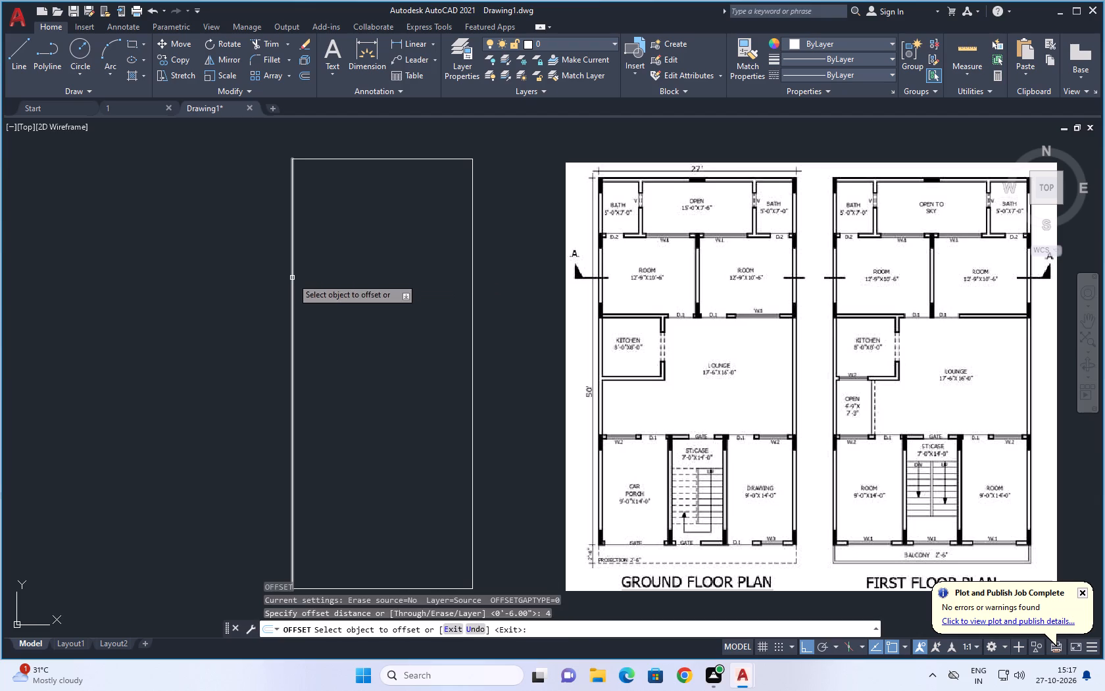
{"action": "left_click", "coordinate": [292, 278]}
{"action": "left_click", "coordinate": [320, 271]}
{"action": "left_click_drag", "start_coordinate": [472, 244], "coordinate": [462, 245]}
{"action": "left_click", "coordinate": [355, 266]}
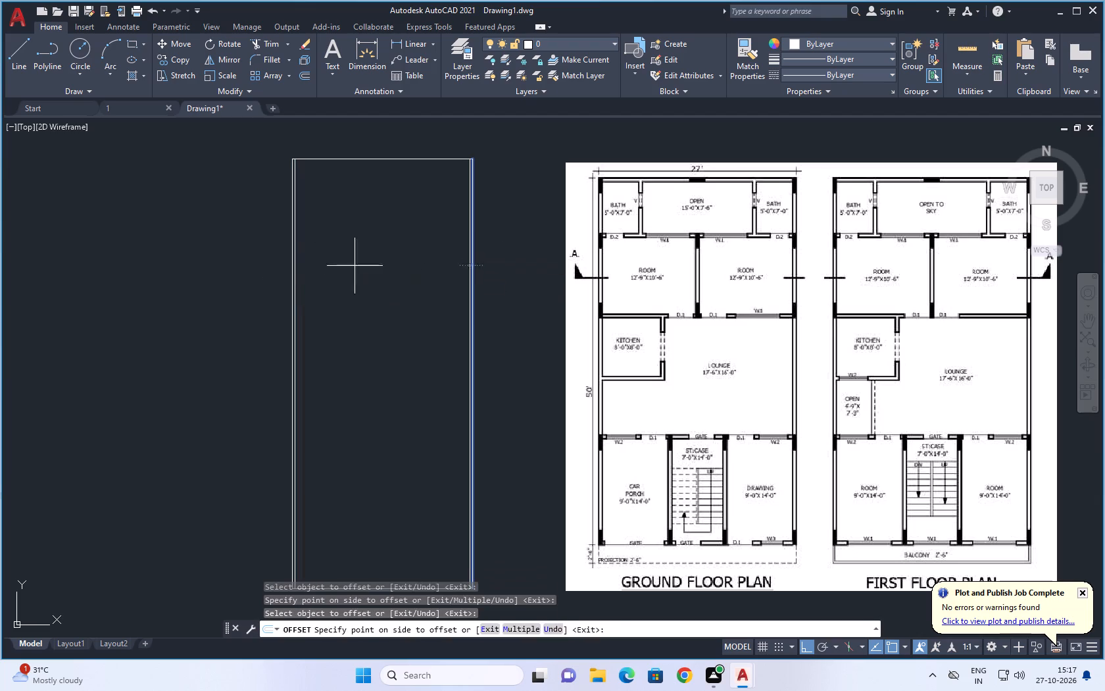
{"action": "key", "text": "space"}
Offset the inner face of each side wall 5' inward to set the width of the two baths.
{"action": "key", "text": "space"}
{"action": "key", "text": "5"}
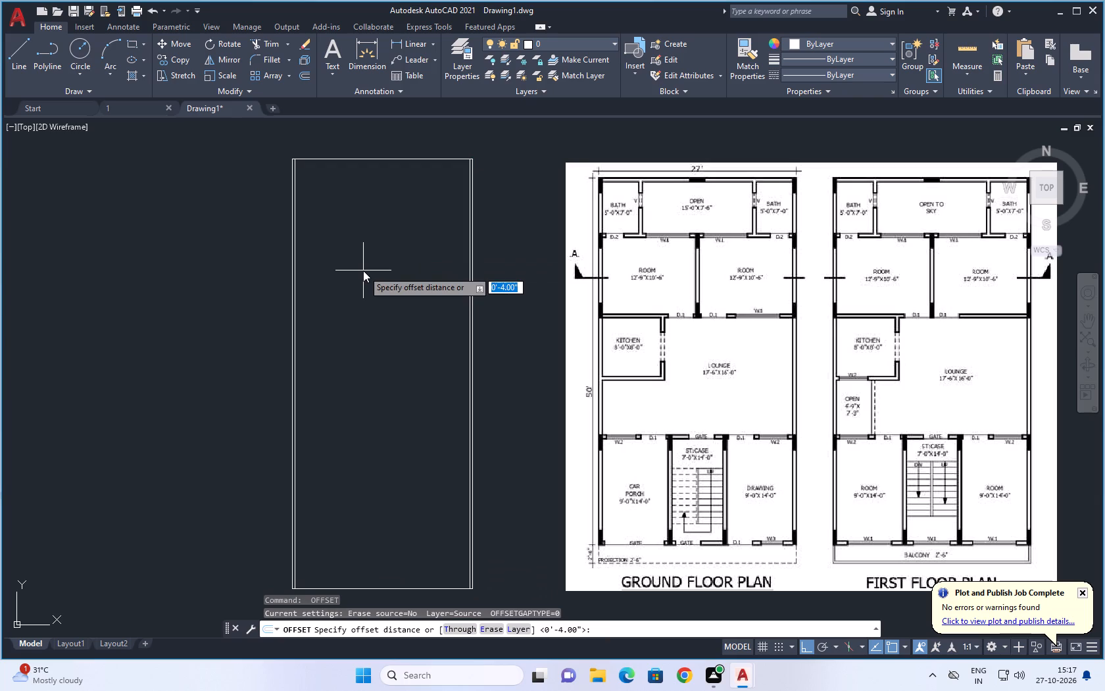
{"action": "type", "text": "'"}
{"action": "key", "text": "space"}
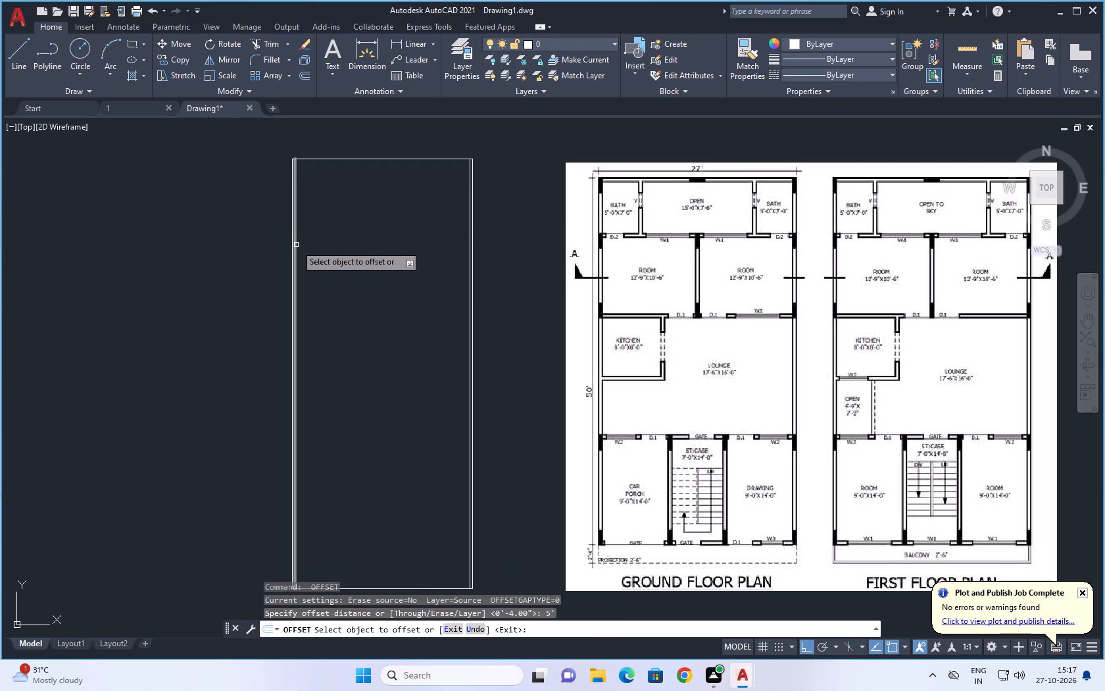
{"action": "left_click", "coordinate": [296, 244]}
{"action": "left_click", "coordinate": [387, 249]}
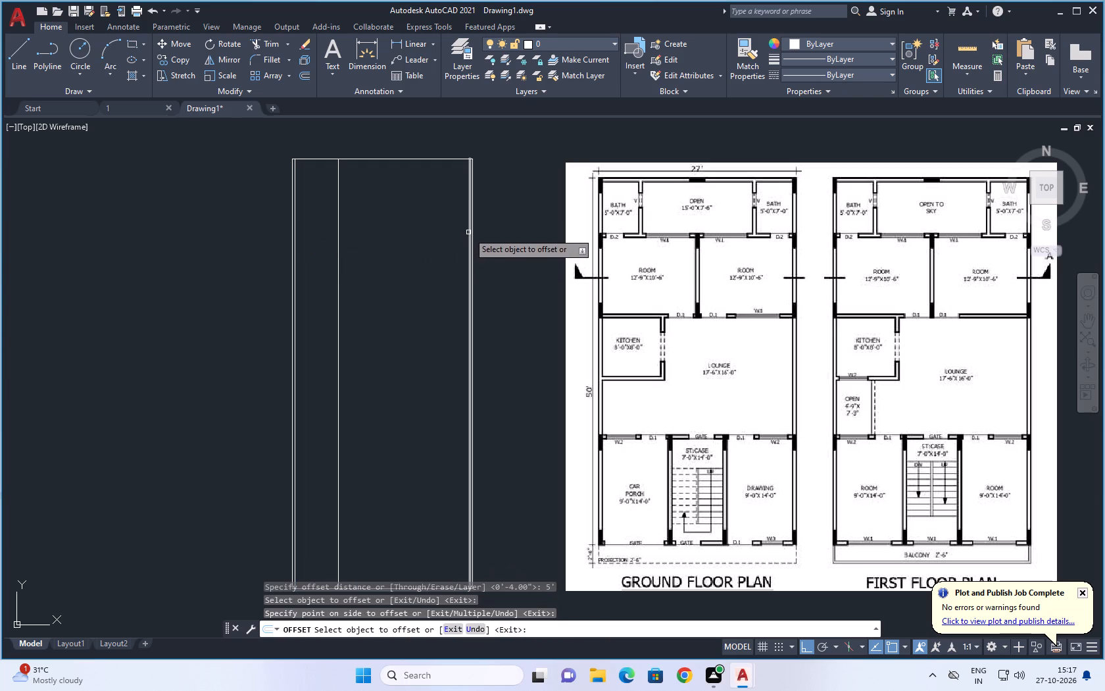
{"action": "left_click_drag", "start_coordinate": [468, 232], "coordinate": [454, 237]}
{"action": "left_click", "coordinate": [368, 265]}
{"action": "key", "text": "space"}
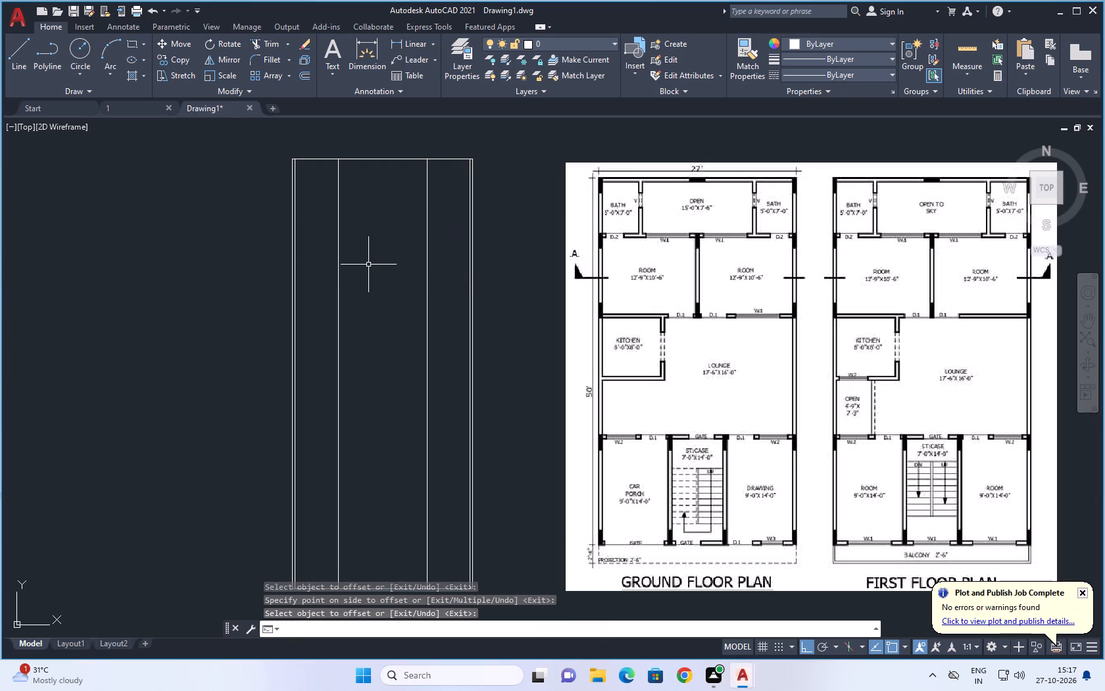
Offset each of the two bath width lines 4" toward the middle to give the partition walls their thickness.
{"action": "key", "text": "space"}
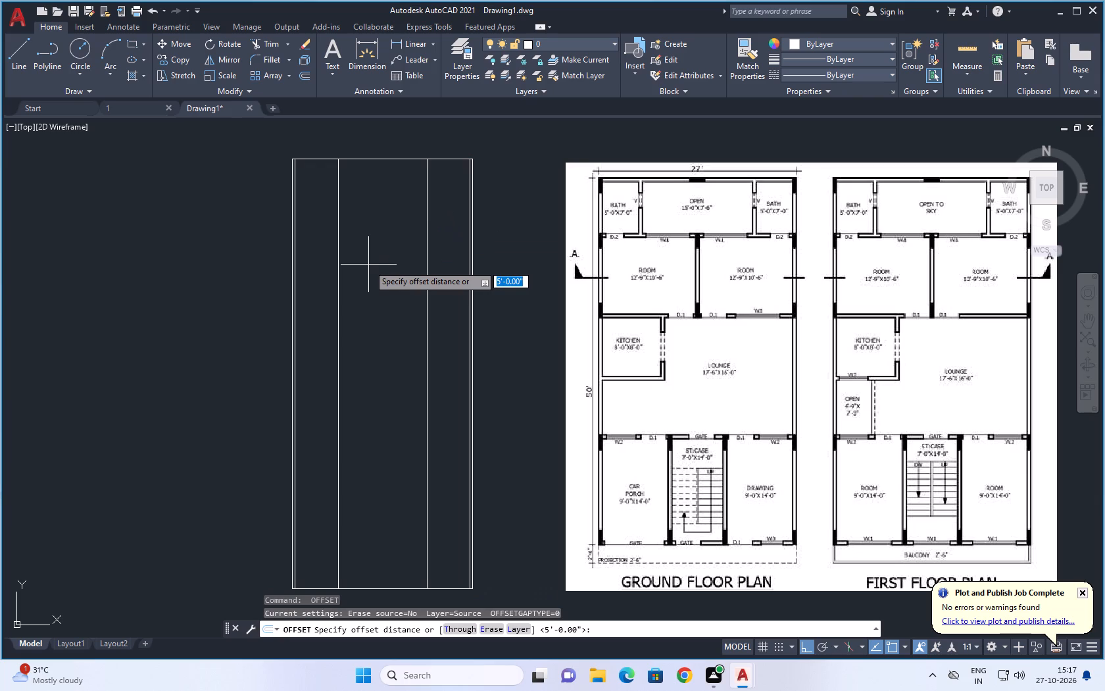
{"action": "type", "text": "4"}
{"action": "key", "text": "space"}
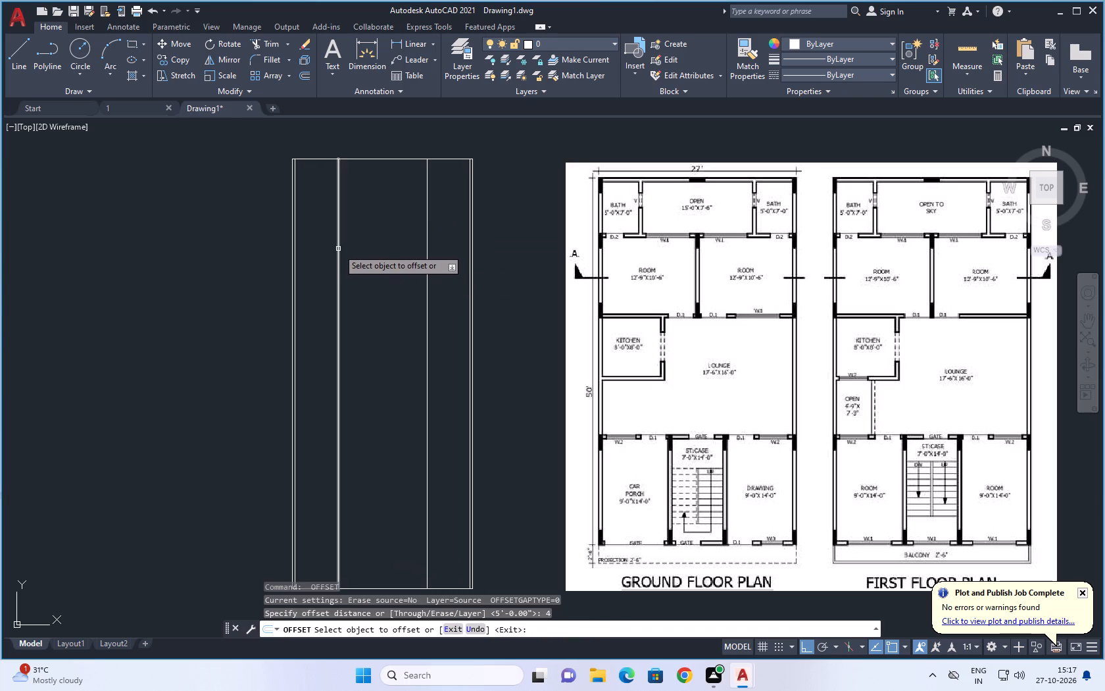
{"action": "left_click", "coordinate": [338, 248]}
{"action": "left_click", "coordinate": [378, 248]}
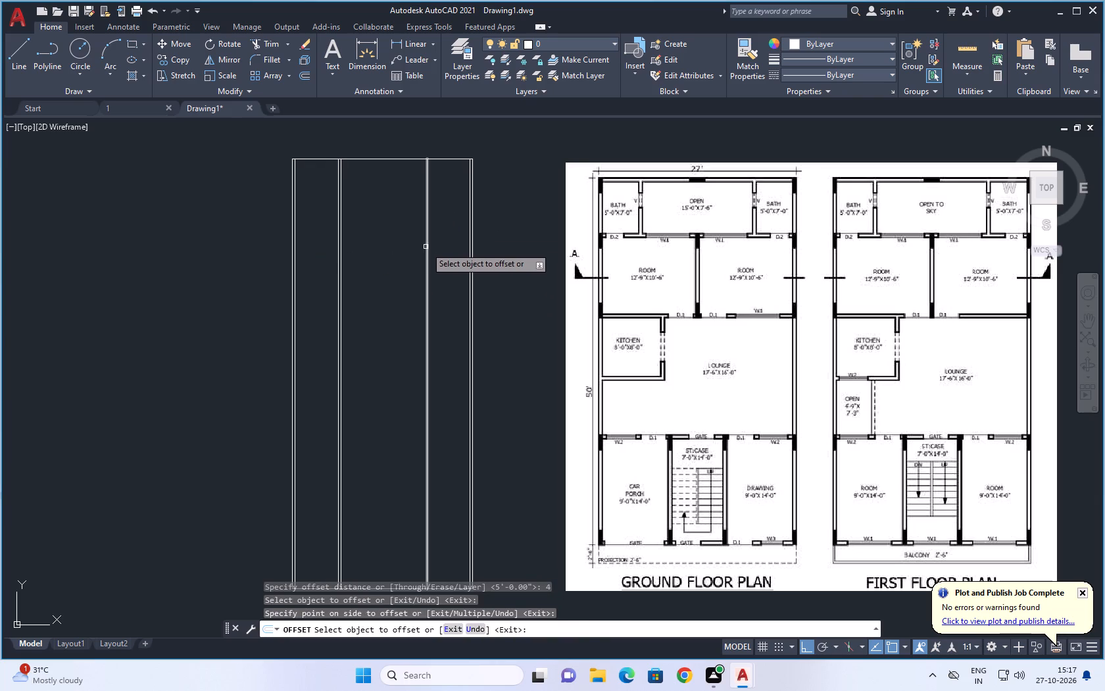
{"action": "left_click_drag", "start_coordinate": [426, 246], "coordinate": [382, 258]}
{"action": "left_click", "coordinate": [297, 286]}
{"action": "key", "text": "Escape"}
{"action": "key", "text": "Escape"}
Measure the clear width of the open area between the two bath partition walls along the outline's top edge.
{"action": "type", "text": "DI"}
{"action": "key", "text": "space"}
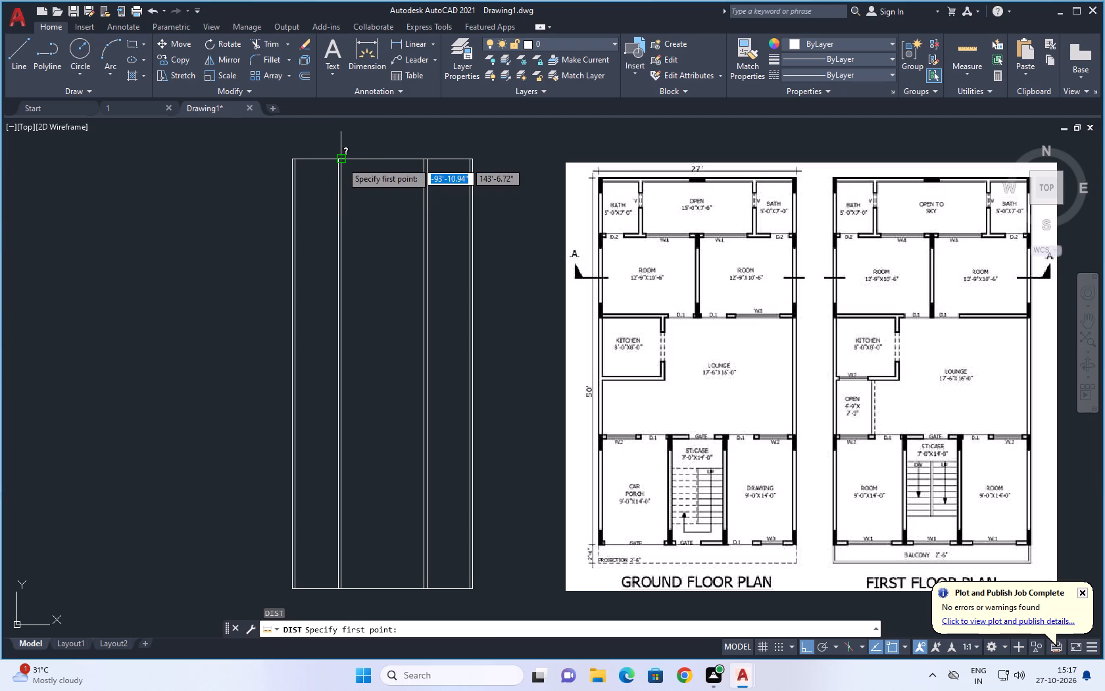
{"action": "left_click", "coordinate": [341, 162]}
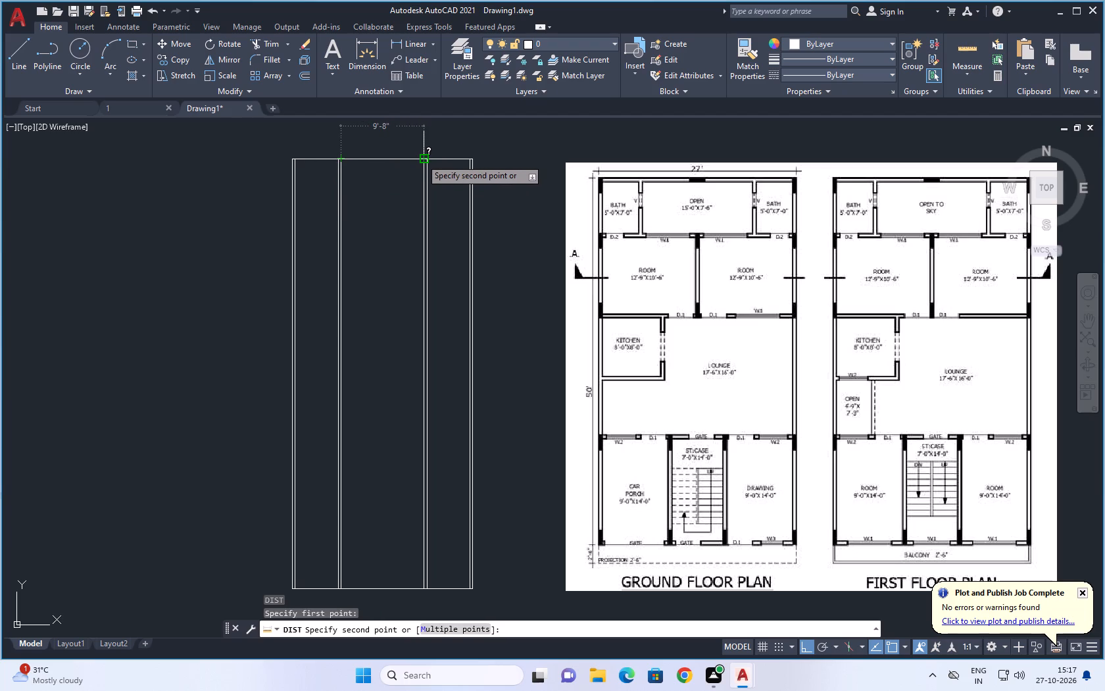
{"action": "scroll", "coordinate": [421, 157], "scroll_direction": "up", "scroll_amount": 3}
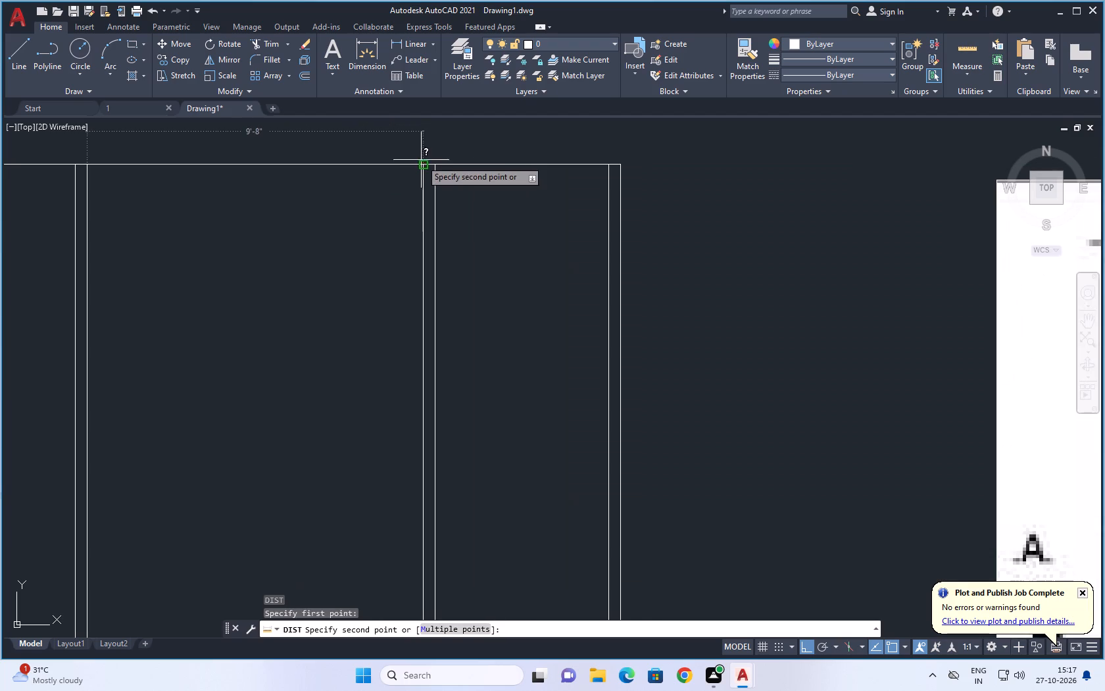
{"action": "left_click", "coordinate": [422, 166]}
{"action": "scroll", "coordinate": [450, 228], "scroll_direction": "down", "scroll_amount": 4}
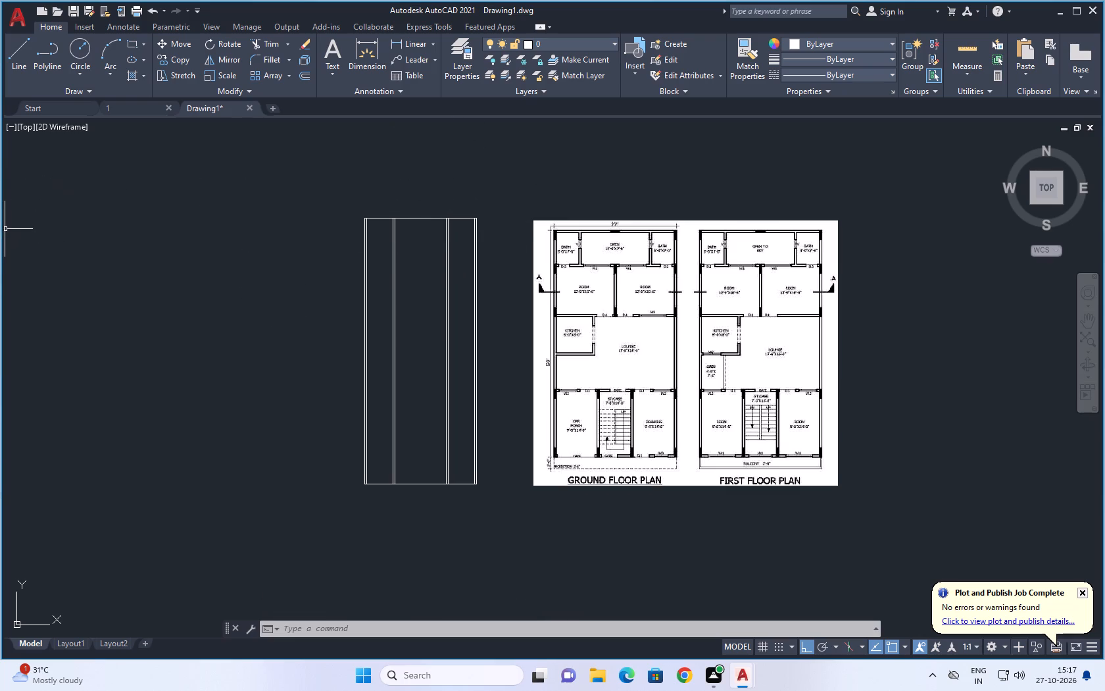
Check the reference plan's widths and calculate 27-10-15 to find what remains for wall thickness.
{"action": "scroll", "coordinate": [674, 259], "scroll_direction": "up", "scroll_amount": 2}
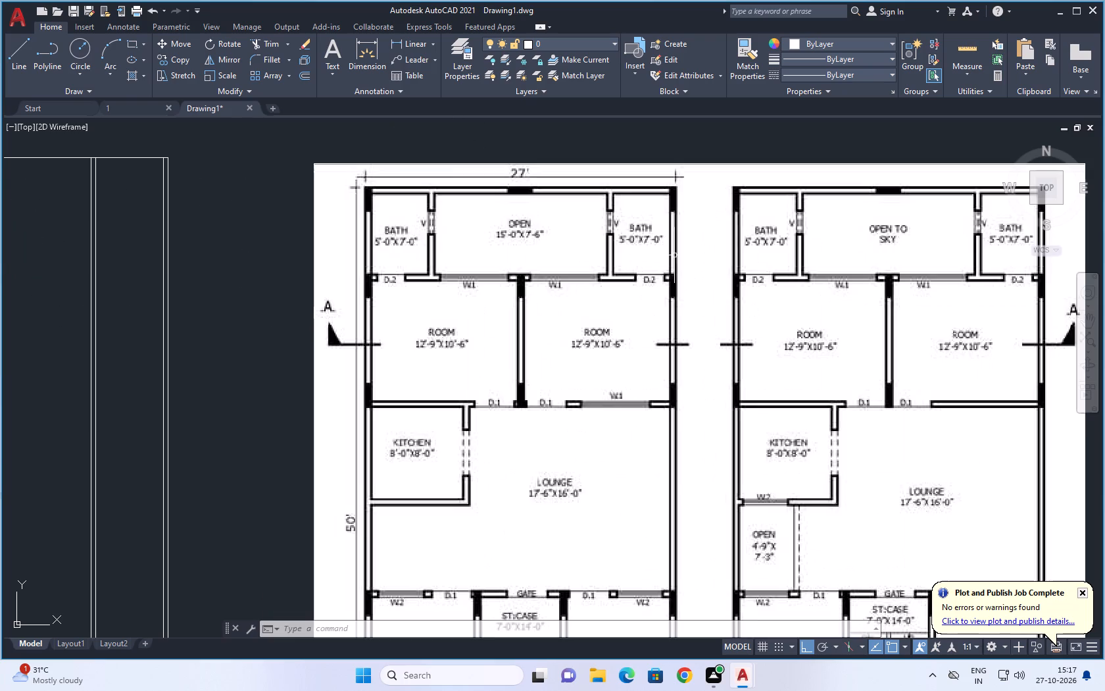
{"action": "scroll", "coordinate": [554, 233], "scroll_direction": "down", "scroll_amount": 2}
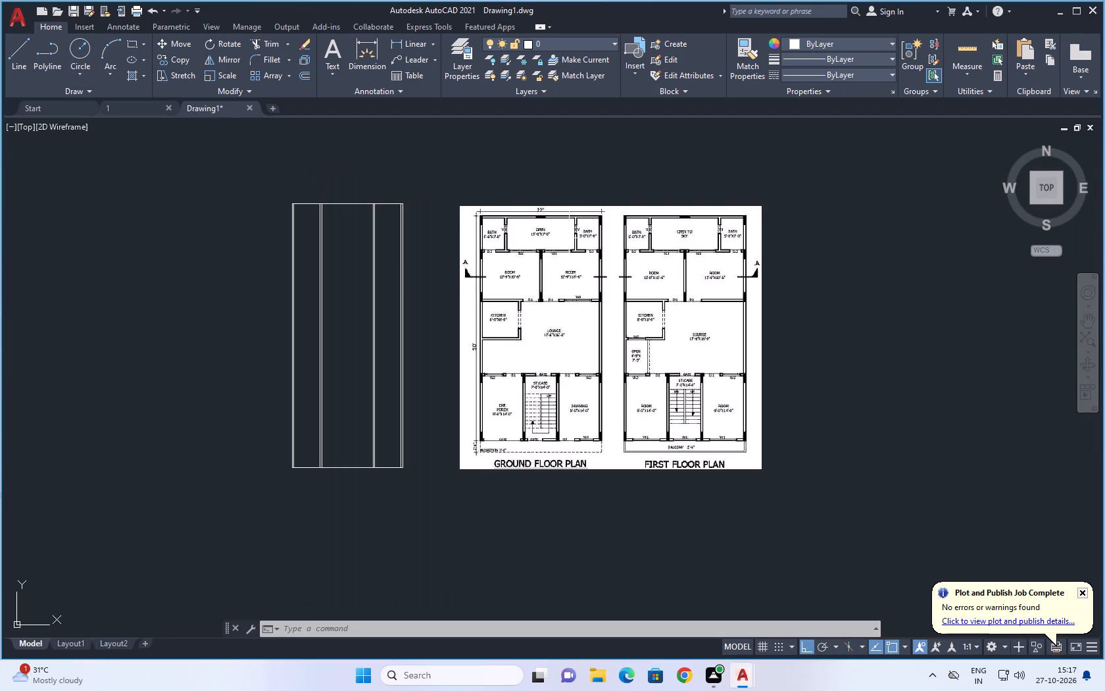
{"action": "scroll", "coordinate": [571, 222], "scroll_direction": "up", "scroll_amount": 2}
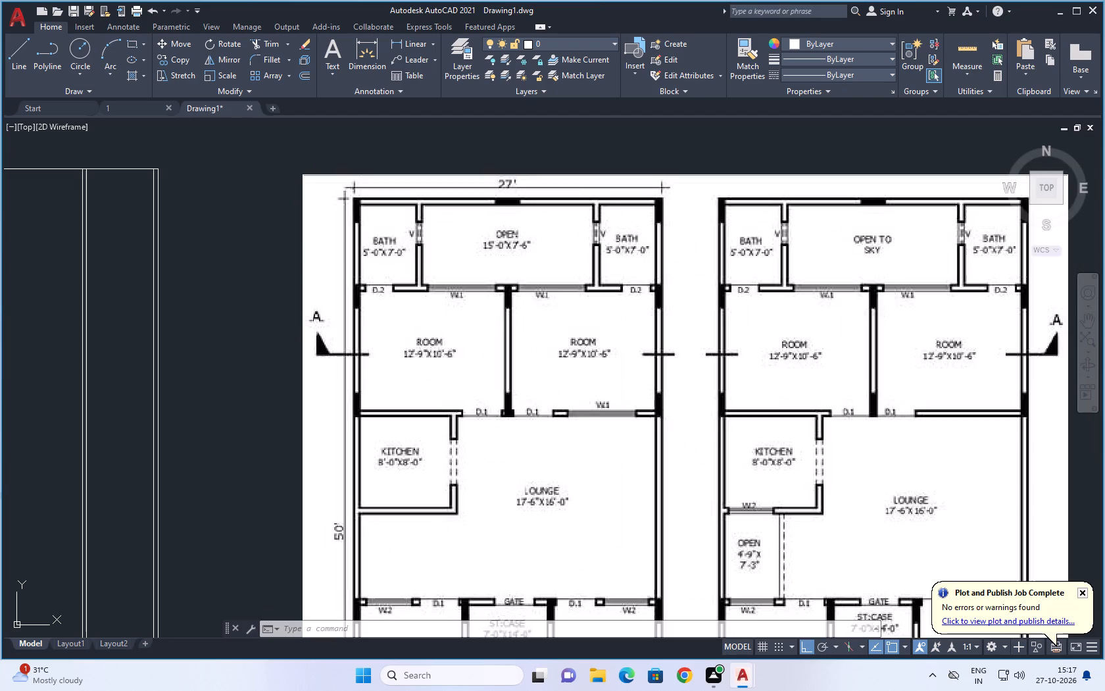
{"action": "scroll", "coordinate": [532, 236], "scroll_direction": "down", "scroll_amount": 2}
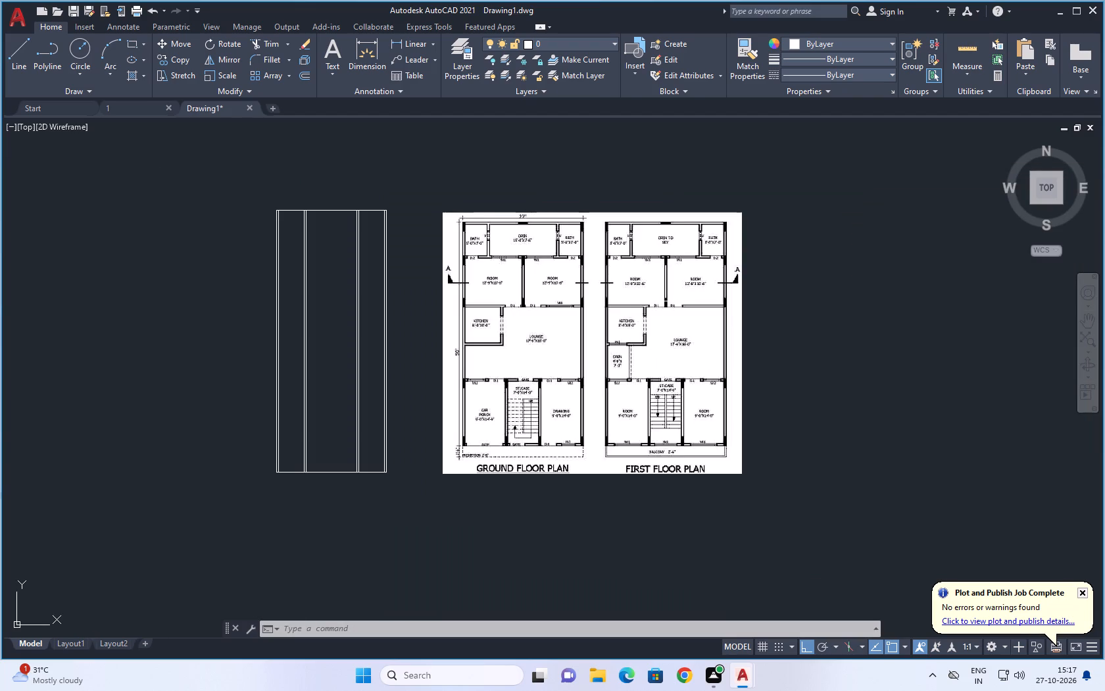
{"action": "key", "text": "c"}
{"action": "key", "text": "a"}
{"action": "key", "text": "l"}
{"action": "key", "text": "space"}
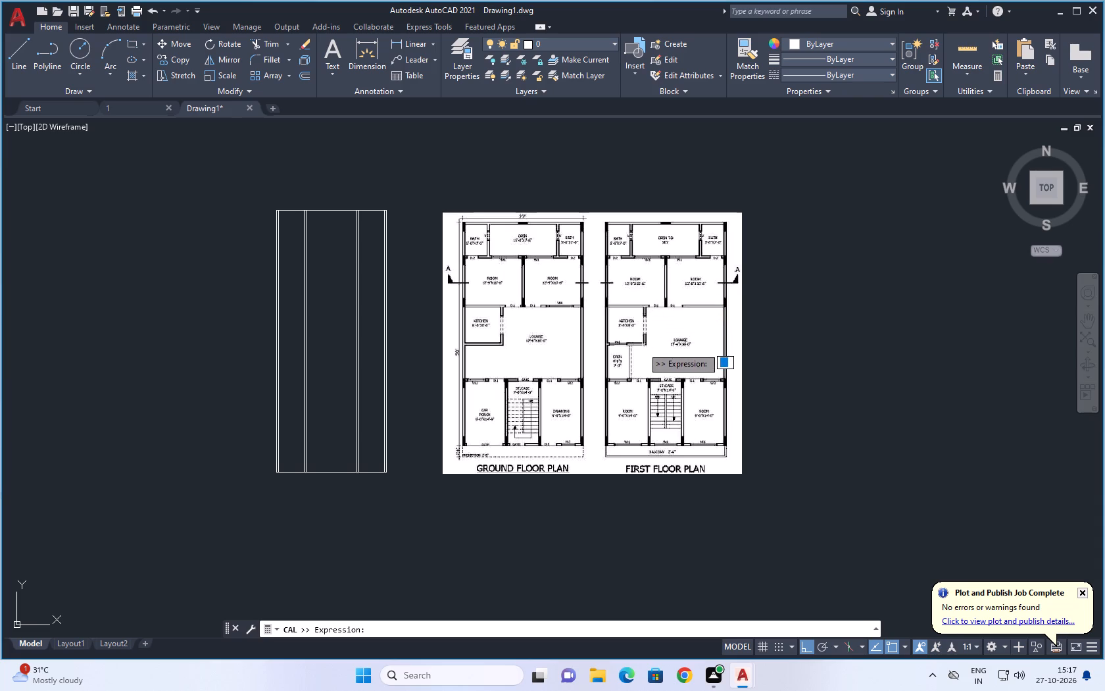
{"action": "key", "text": "2"}
{"action": "key", "text": "7"}
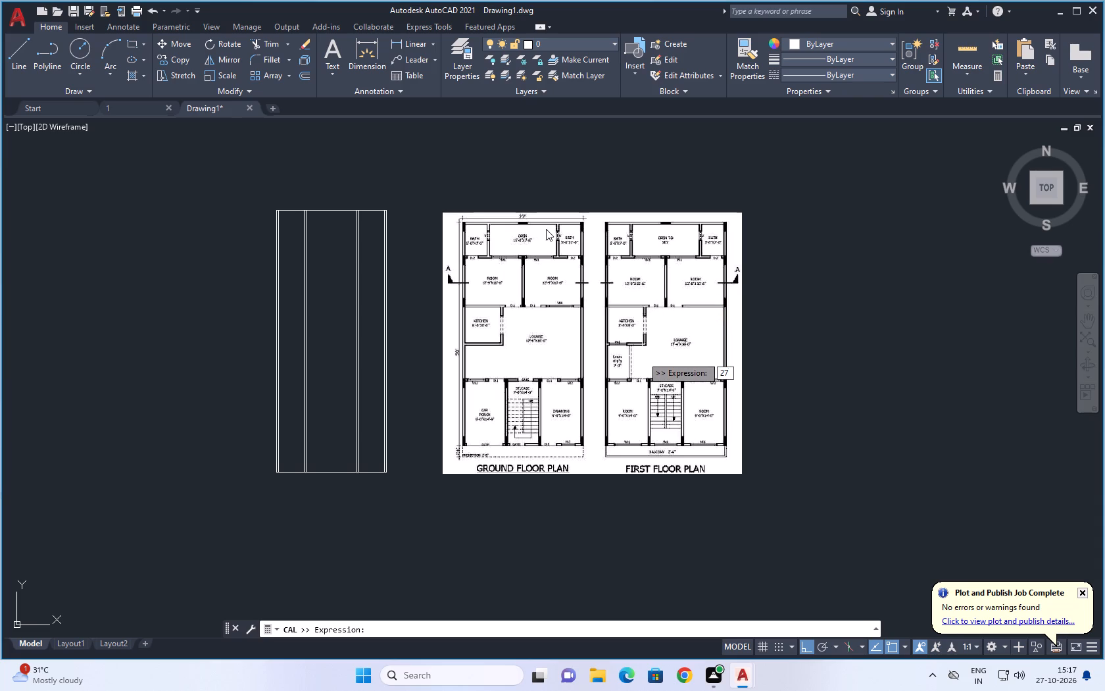
{"action": "key", "text": "minus"}
{"action": "type", "text": "10"}
{"action": "key", "text": "minus"}
{"action": "scroll", "coordinate": [527, 222], "scroll_direction": "up", "scroll_amount": 3}
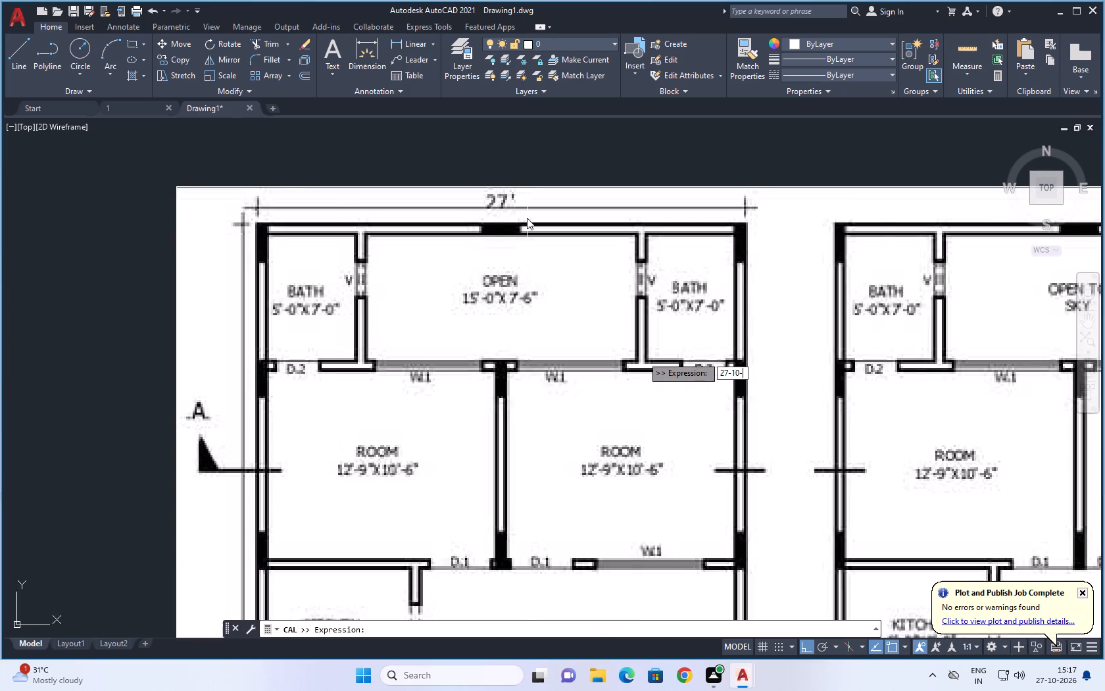
{"action": "scroll", "coordinate": [527, 218], "scroll_direction": "down", "scroll_amount": 2}
{"action": "key", "text": "1"}
{"action": "key", "text": "5"}
{"action": "key", "text": "Return"}
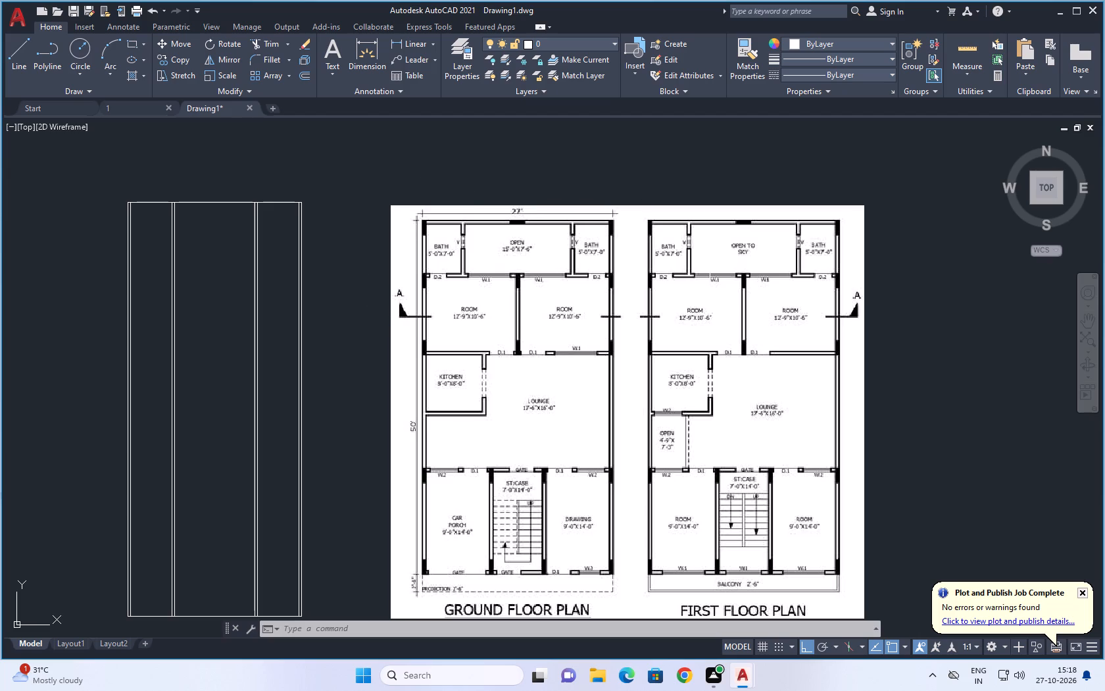
{"action": "key", "text": "Escape"}
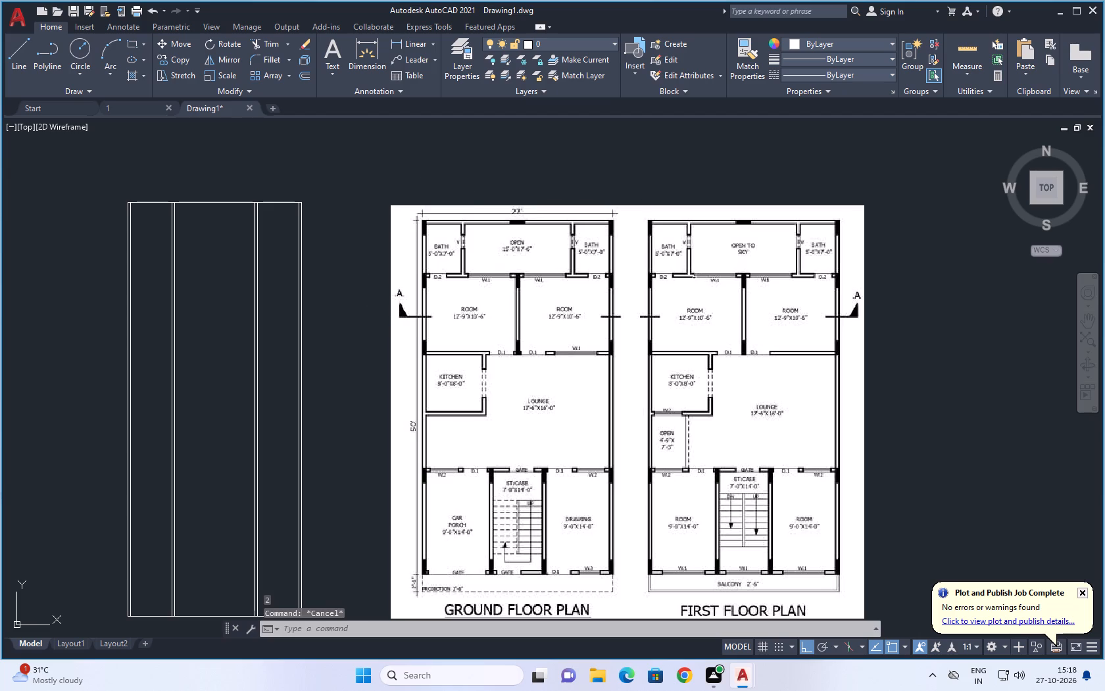
Calculate 24/4 to split the remaining inches among the four walls.
{"action": "key", "text": "space"}
{"action": "key", "text": "2"}
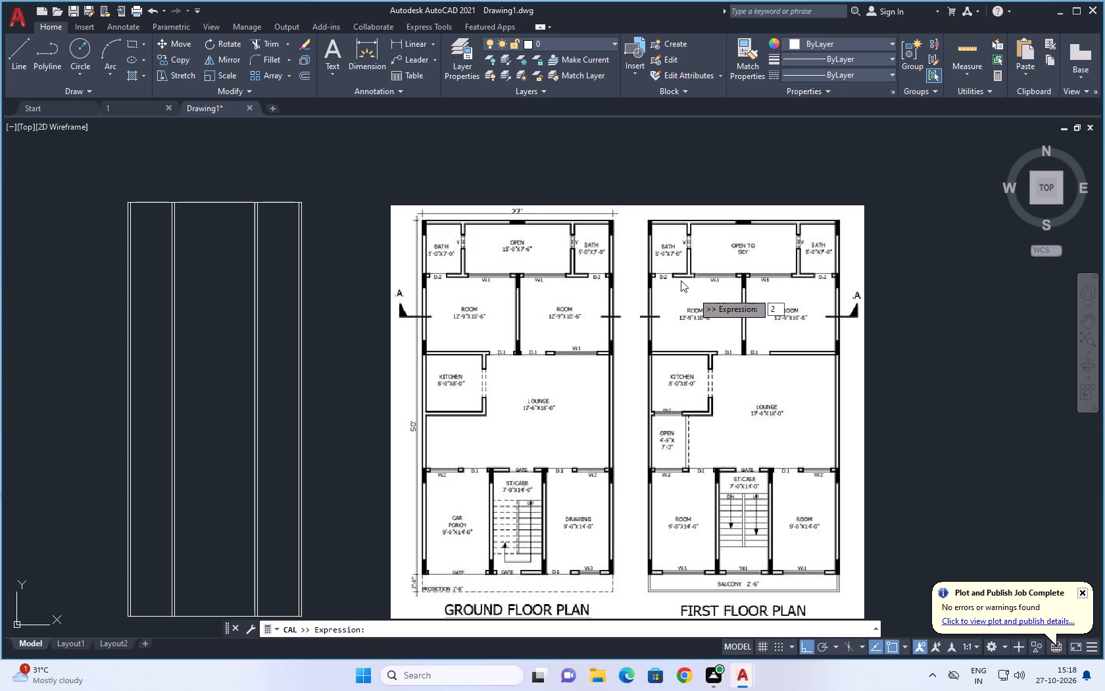
{"action": "key", "text": "4"}
{"action": "key", "text": "slash"}
{"action": "key", "text": "4"}
{"action": "key", "text": "Return"}
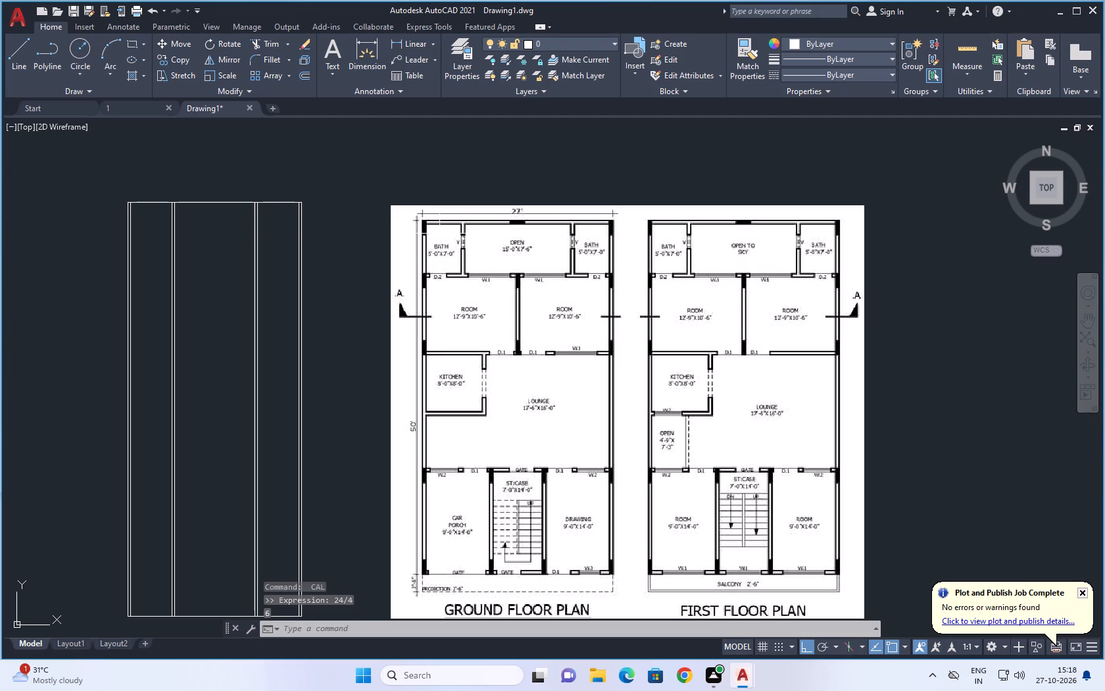
Measure the outline's overall width along its top edge, from one outer corner to the other.
{"action": "scroll", "coordinate": [130, 247], "scroll_direction": "up", "scroll_amount": 2}
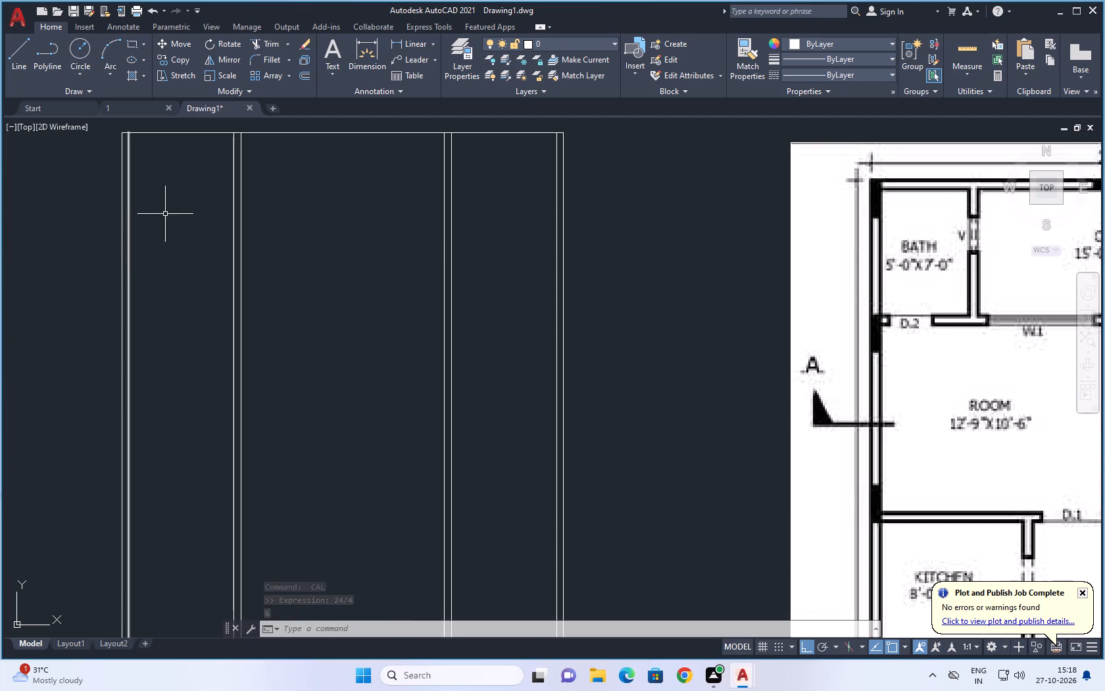
{"action": "key", "text": "Escape"}
{"action": "key", "text": "d"}
{"action": "key", "text": "i"}
{"action": "key", "text": "space"}
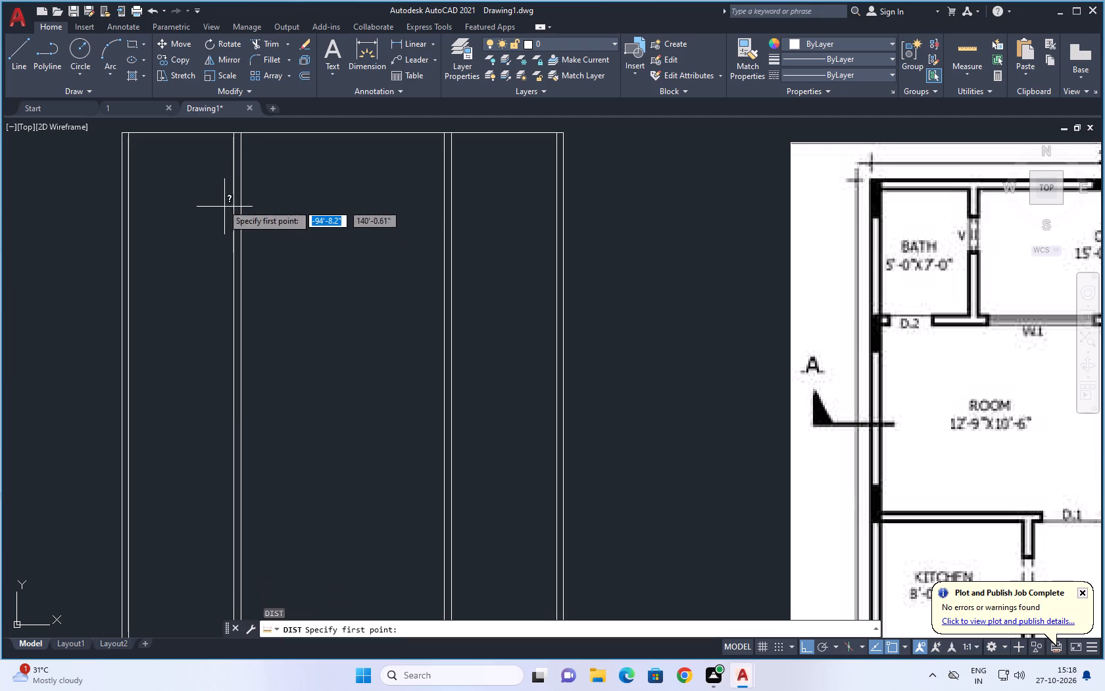
{"action": "left_click", "coordinate": [119, 132]}
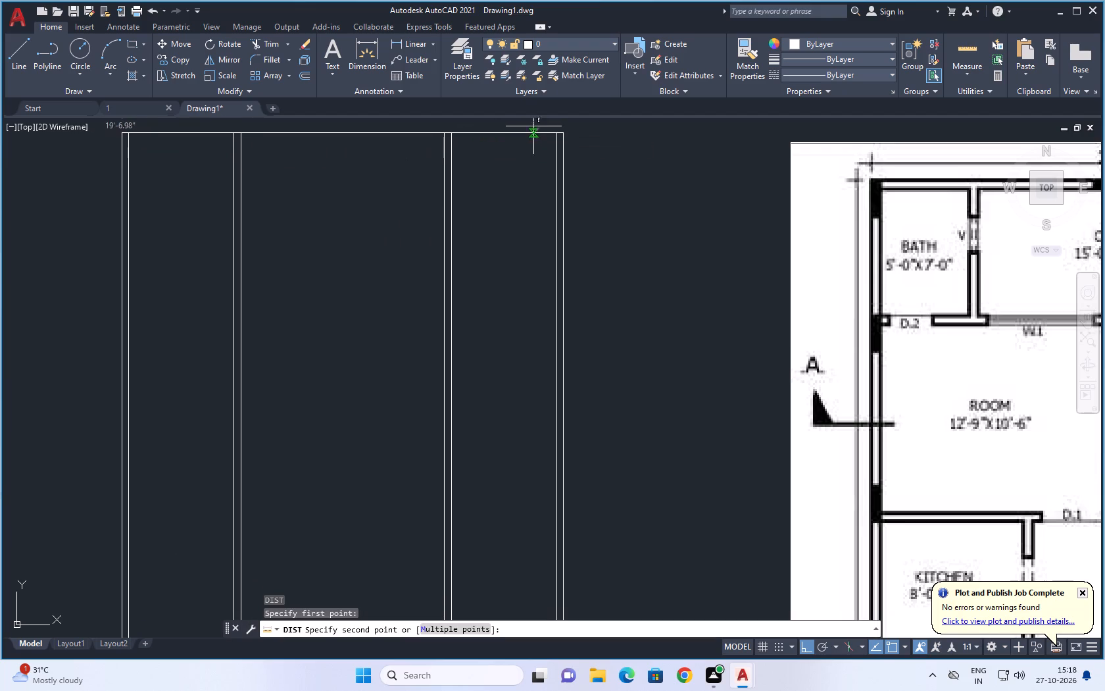
{"action": "left_click", "coordinate": [564, 133]}
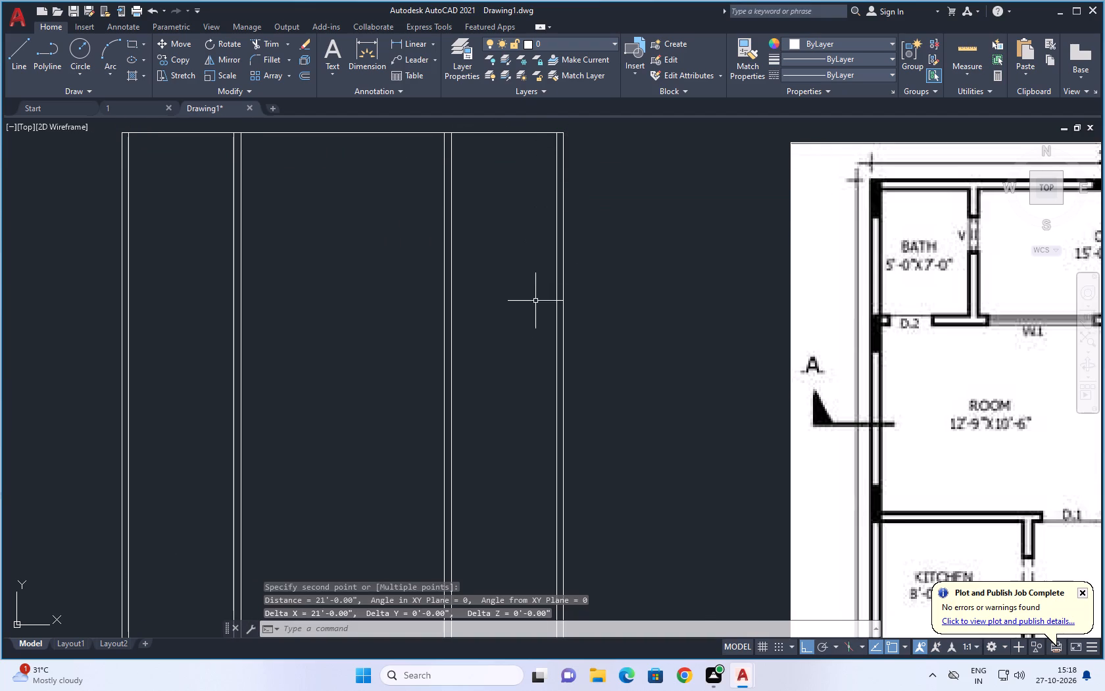
{"action": "scroll", "coordinate": [526, 322], "scroll_direction": "down", "scroll_amount": 1}
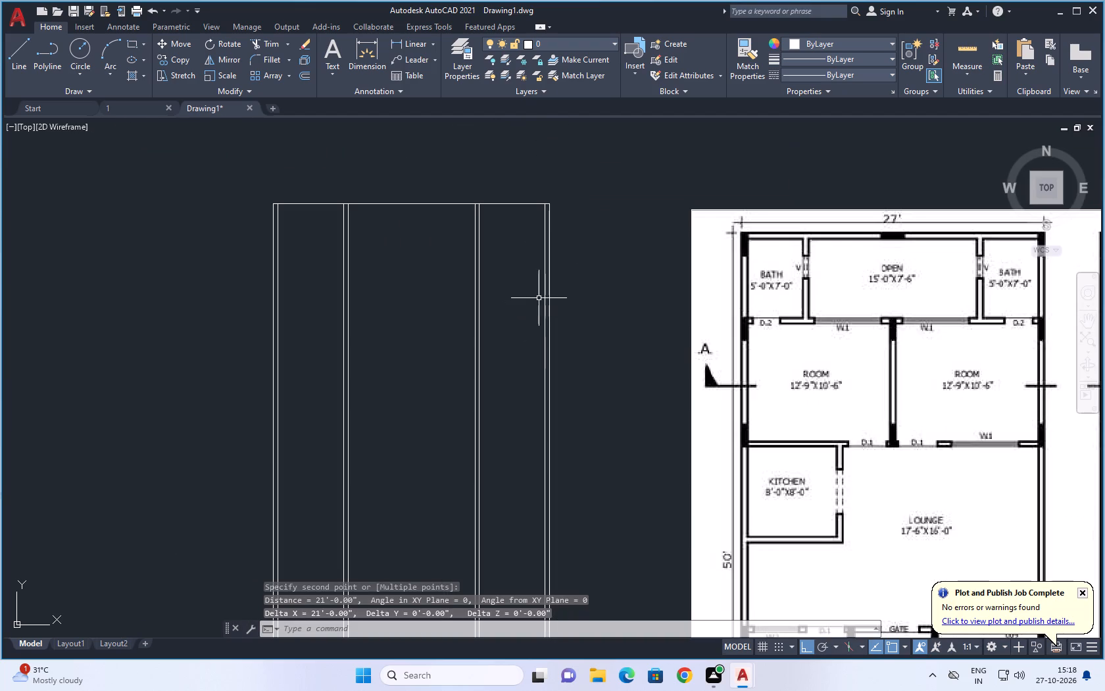
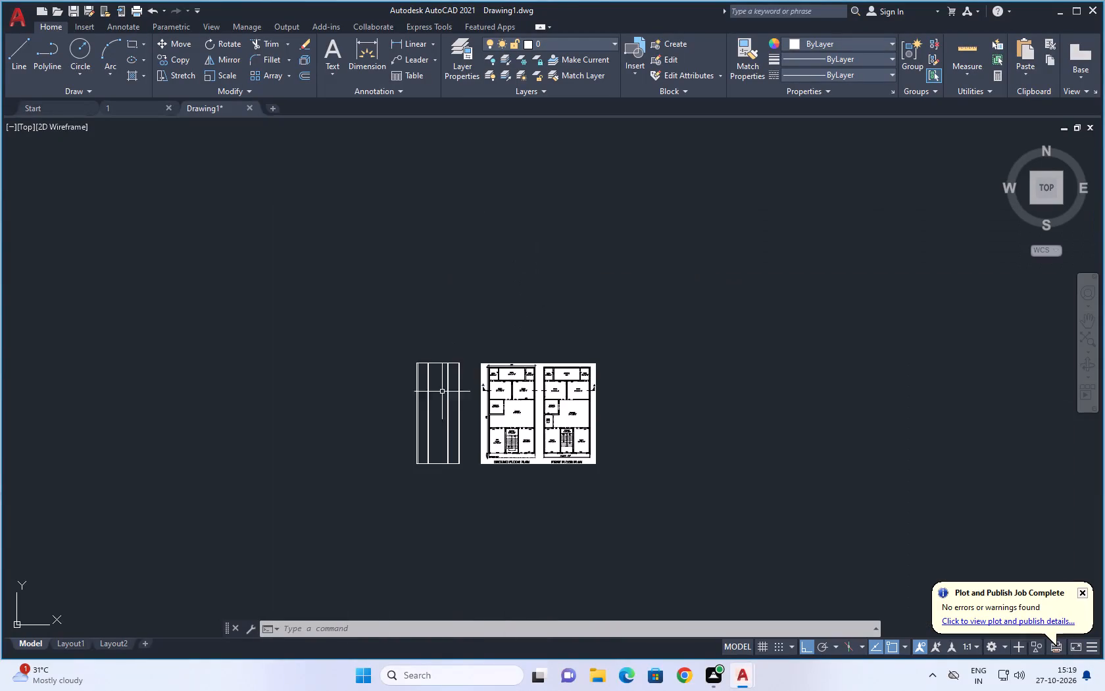
Erase the old outline's top edge and all its vertical wall lines beside the ground floor plan.
{"action": "scroll", "coordinate": [462, 381], "scroll_direction": "up", "scroll_amount": 1}
{"action": "scroll", "coordinate": [389, 413], "scroll_direction": "up", "scroll_amount": 2}
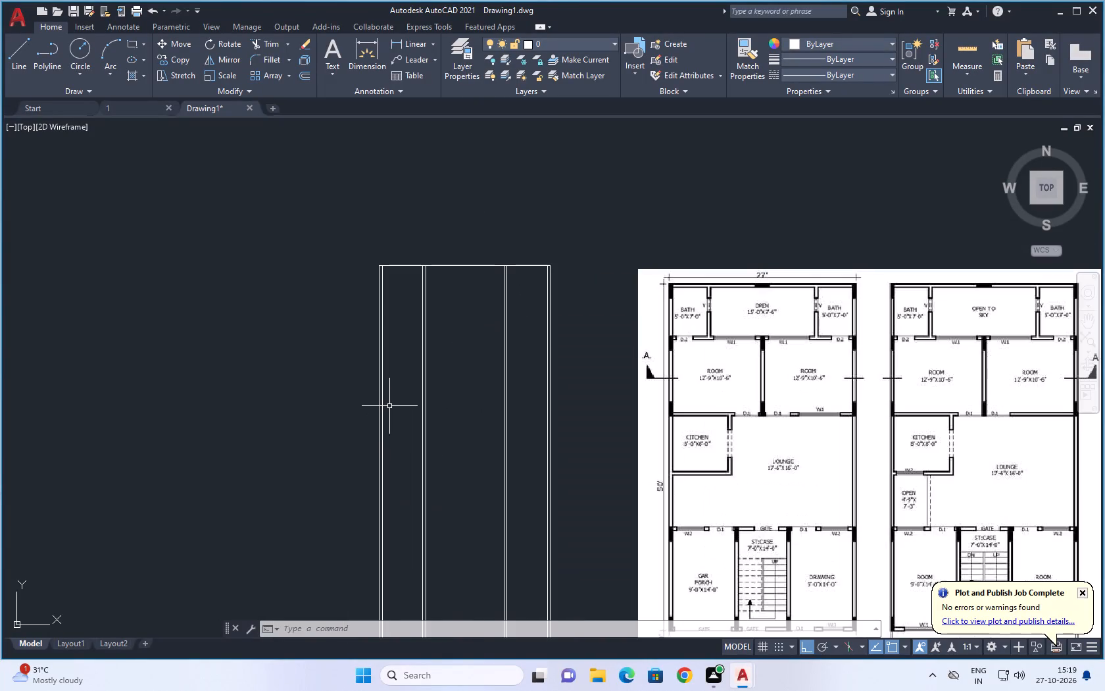
{"action": "left_click_drag", "start_coordinate": [610, 208], "coordinate": [159, 205]}
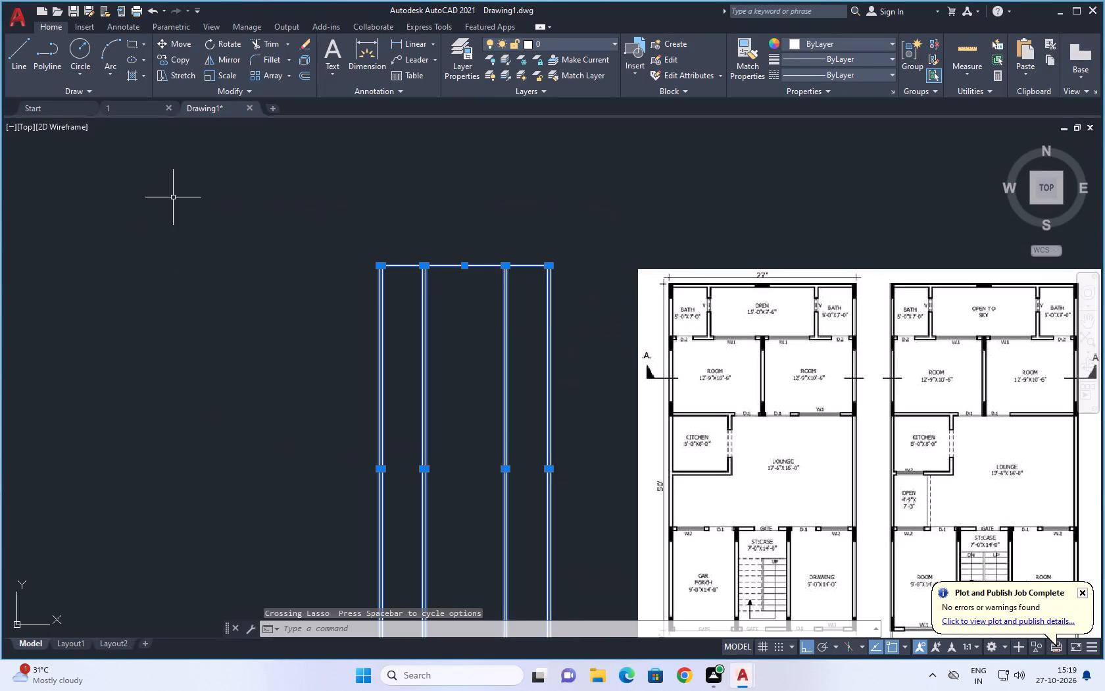
{"action": "key", "text": "Delete"}
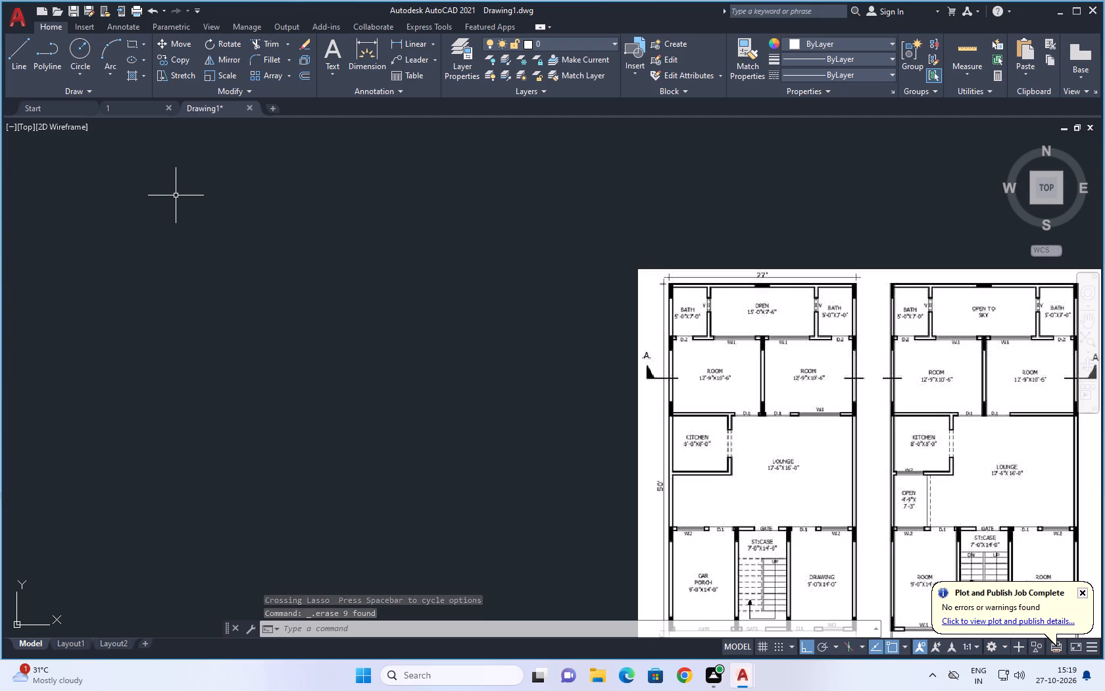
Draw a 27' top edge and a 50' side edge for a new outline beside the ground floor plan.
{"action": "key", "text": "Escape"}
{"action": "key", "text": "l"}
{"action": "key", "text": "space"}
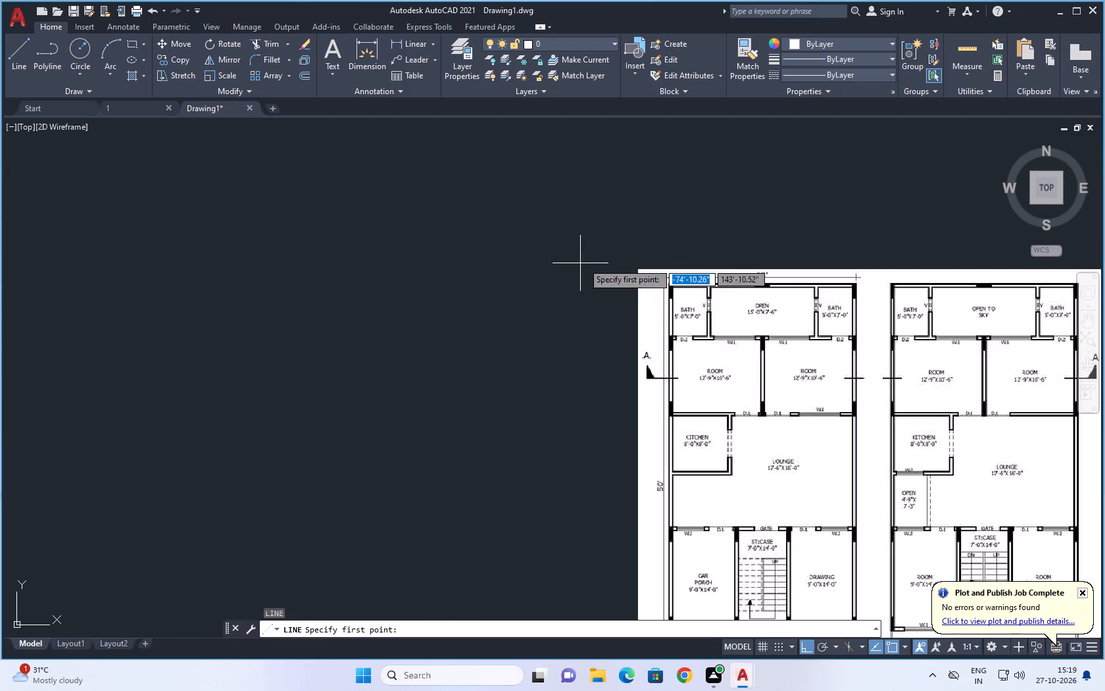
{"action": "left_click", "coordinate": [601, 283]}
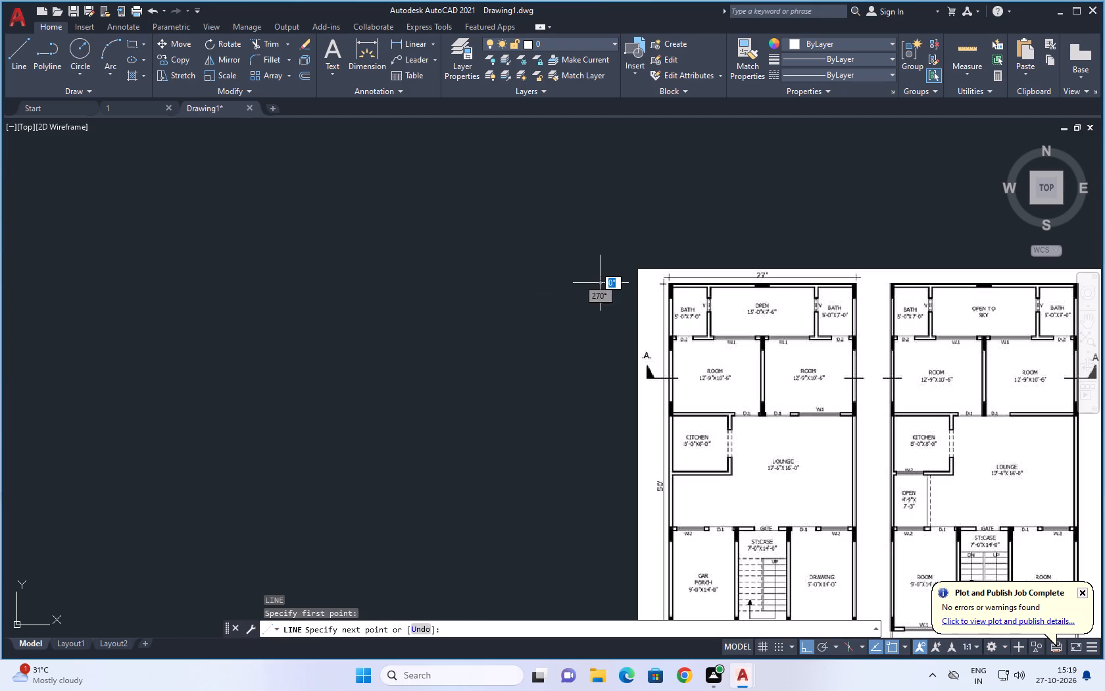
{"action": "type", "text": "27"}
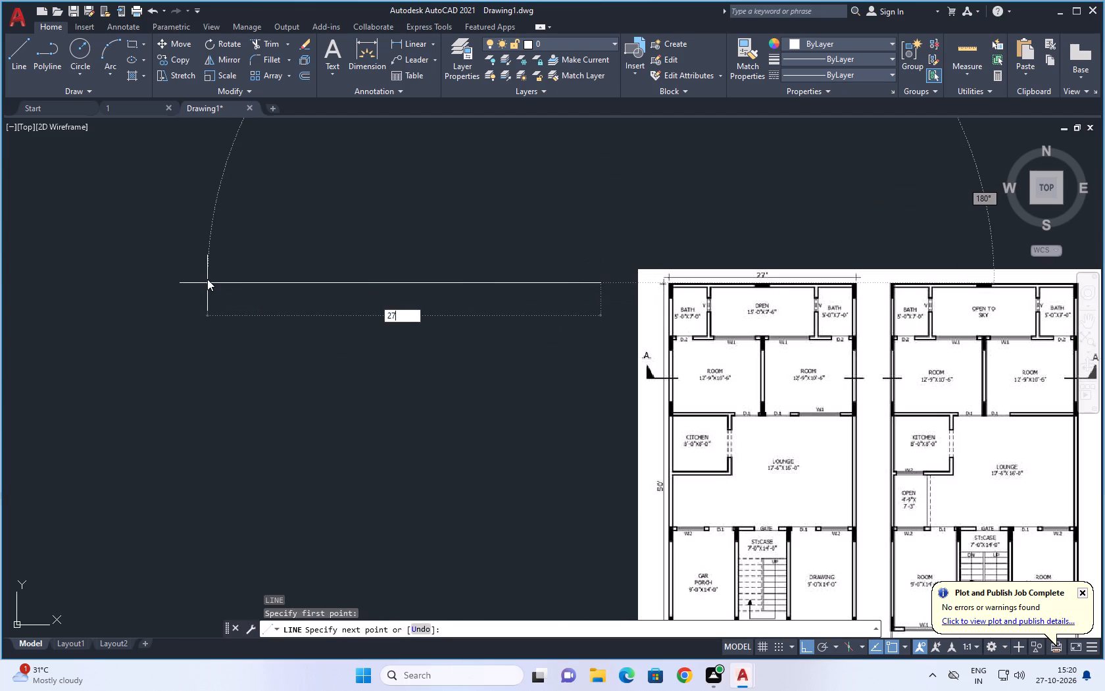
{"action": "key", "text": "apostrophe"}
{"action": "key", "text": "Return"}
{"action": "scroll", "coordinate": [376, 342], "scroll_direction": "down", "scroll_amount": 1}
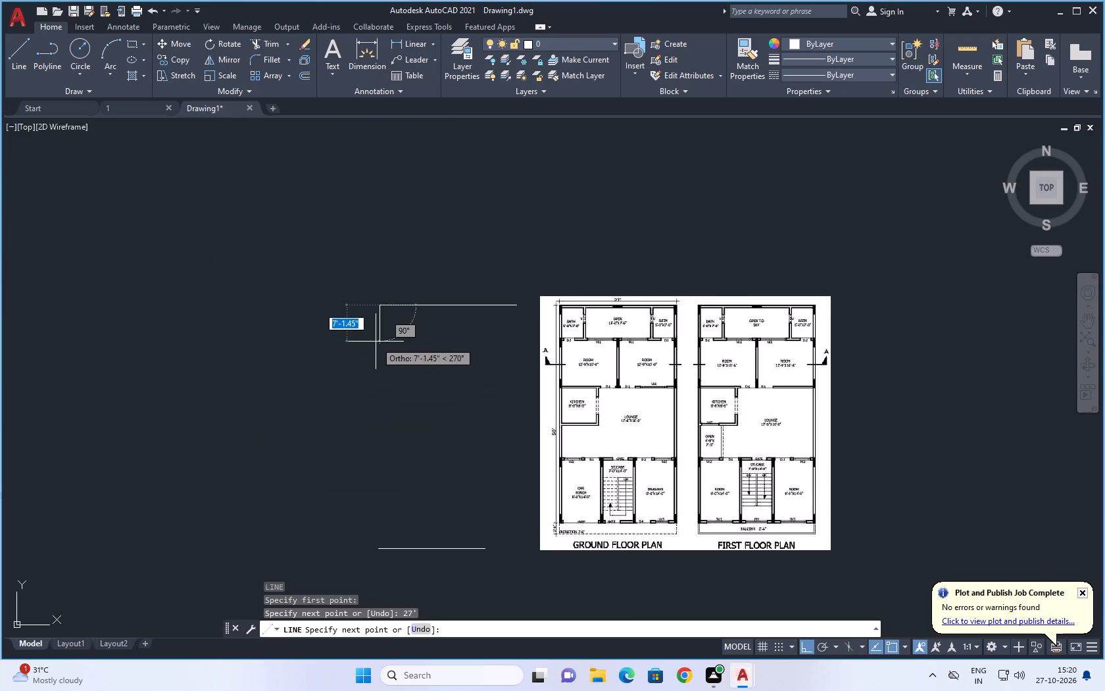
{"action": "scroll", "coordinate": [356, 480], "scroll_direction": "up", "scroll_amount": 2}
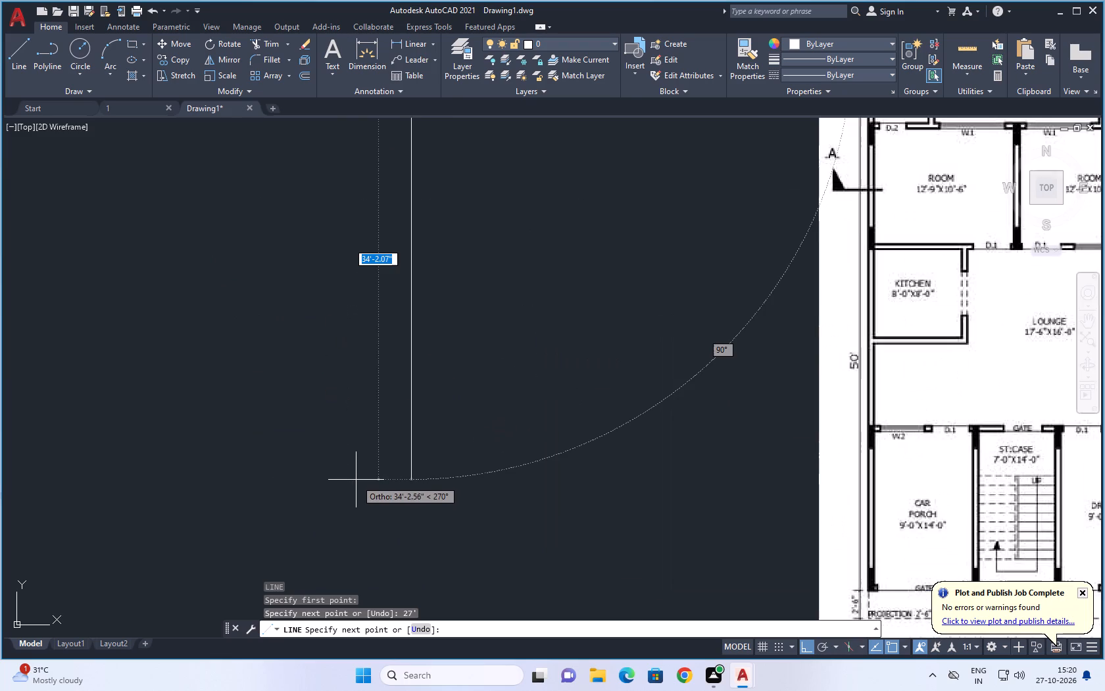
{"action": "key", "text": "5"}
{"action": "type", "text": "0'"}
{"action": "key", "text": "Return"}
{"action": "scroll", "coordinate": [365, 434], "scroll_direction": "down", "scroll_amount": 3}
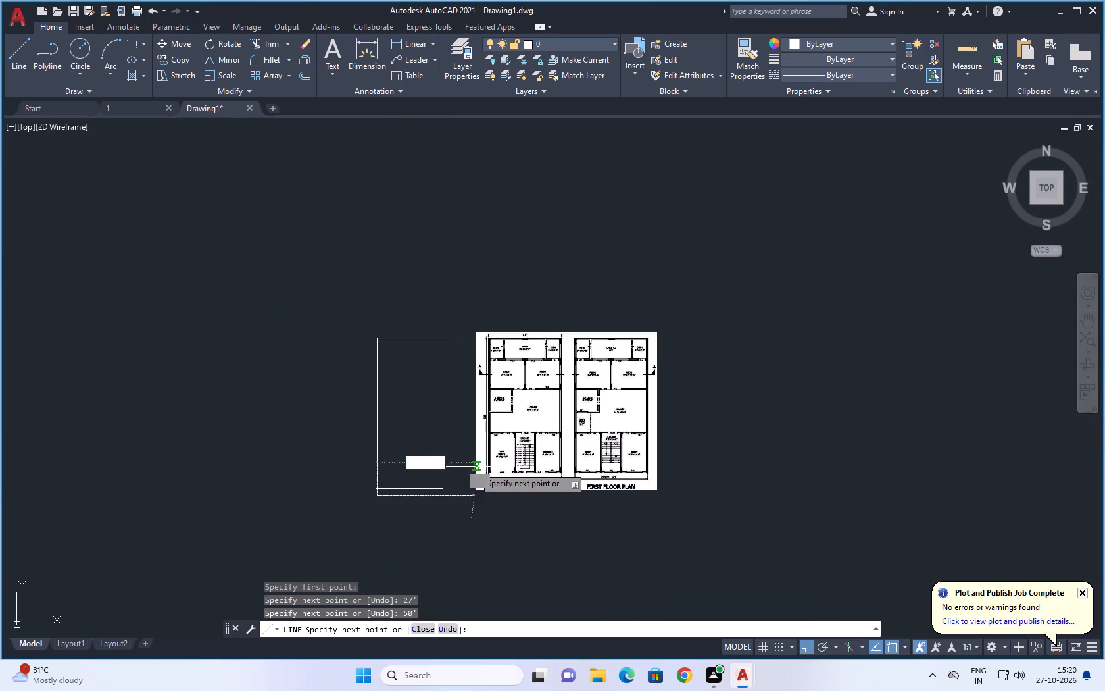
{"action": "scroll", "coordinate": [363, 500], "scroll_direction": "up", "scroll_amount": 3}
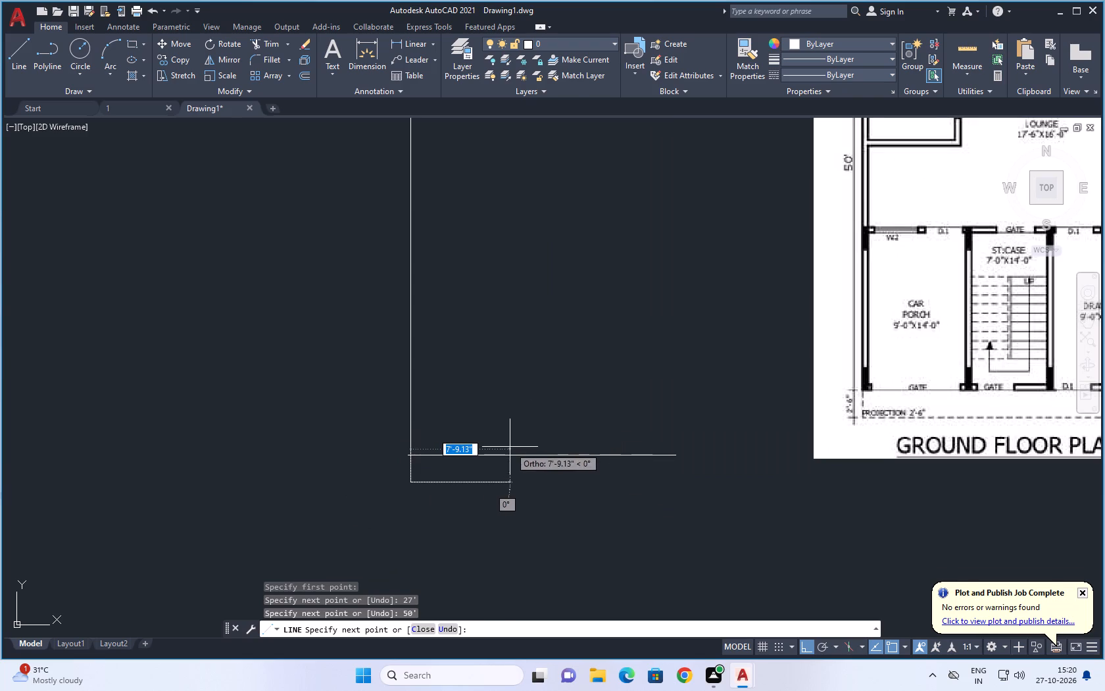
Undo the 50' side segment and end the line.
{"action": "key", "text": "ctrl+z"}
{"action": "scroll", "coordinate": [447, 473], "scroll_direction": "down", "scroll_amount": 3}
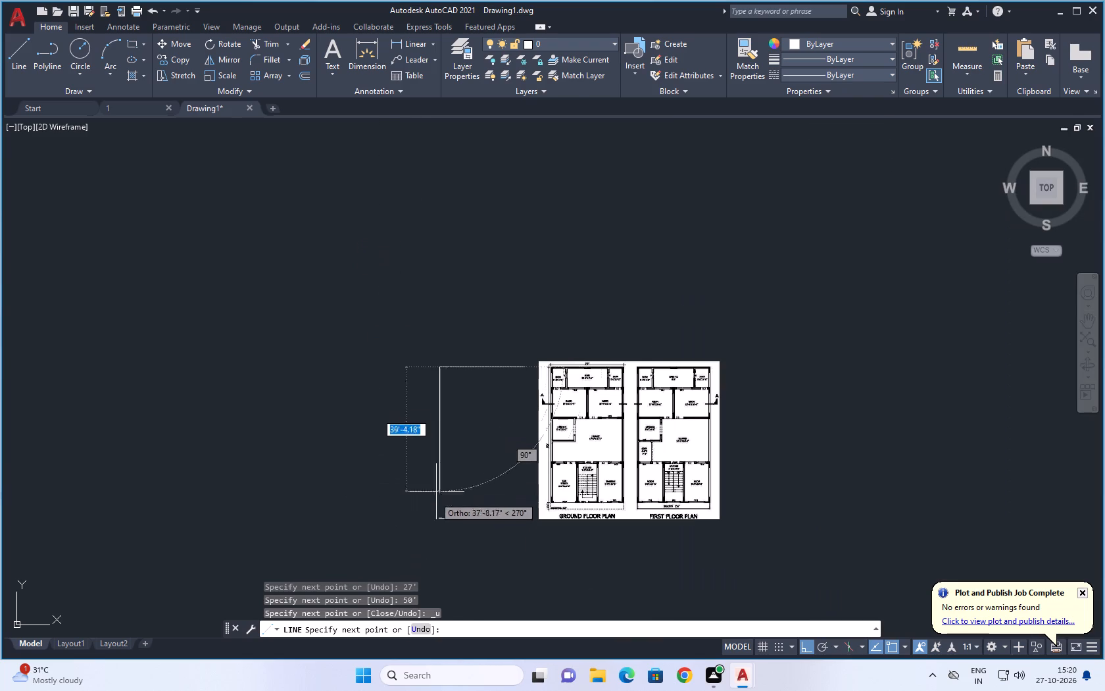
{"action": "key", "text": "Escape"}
Erase the leftover bottom line of the old outline.
{"action": "left_click_drag", "start_coordinate": [515, 470], "coordinate": [390, 548]}
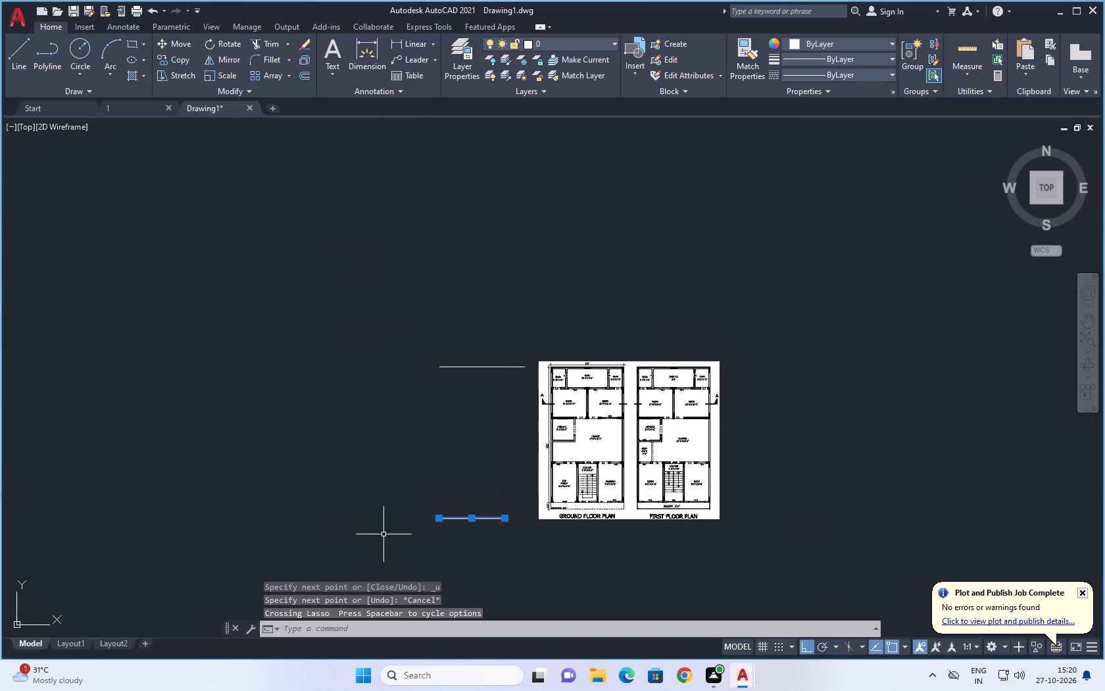
{"action": "key", "text": "Delete"}
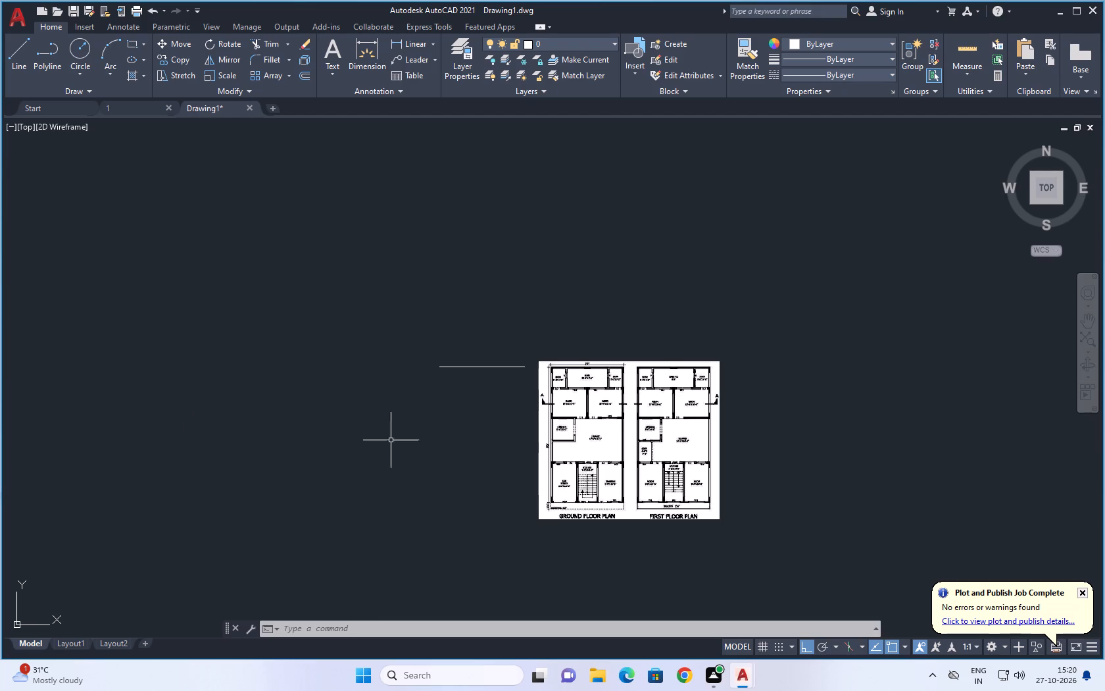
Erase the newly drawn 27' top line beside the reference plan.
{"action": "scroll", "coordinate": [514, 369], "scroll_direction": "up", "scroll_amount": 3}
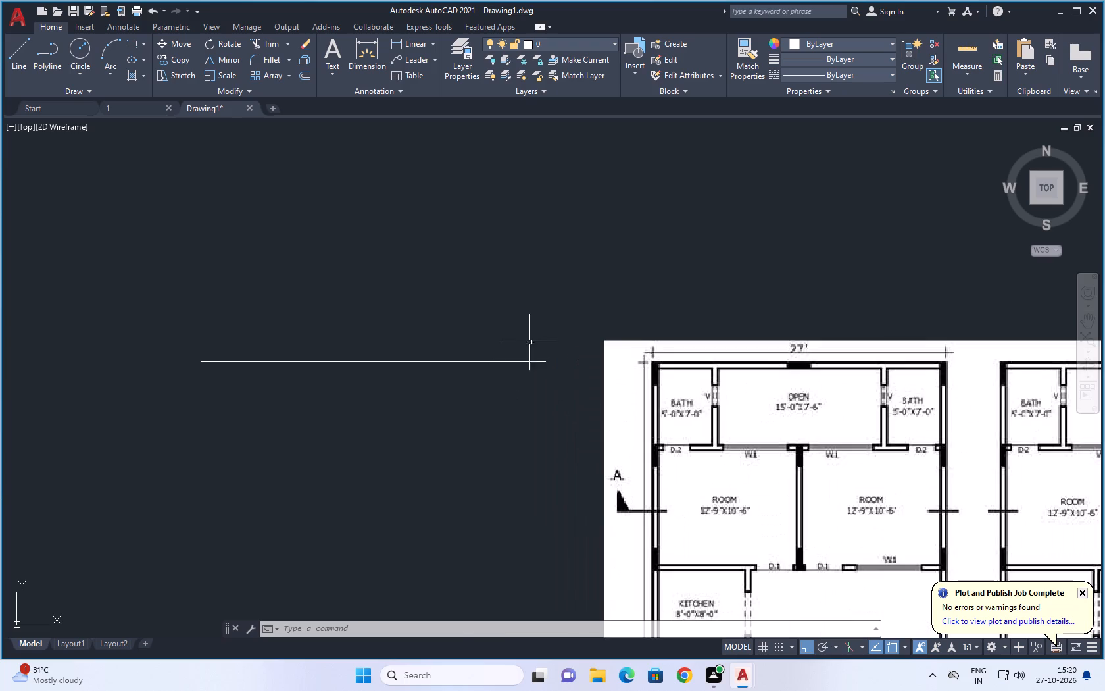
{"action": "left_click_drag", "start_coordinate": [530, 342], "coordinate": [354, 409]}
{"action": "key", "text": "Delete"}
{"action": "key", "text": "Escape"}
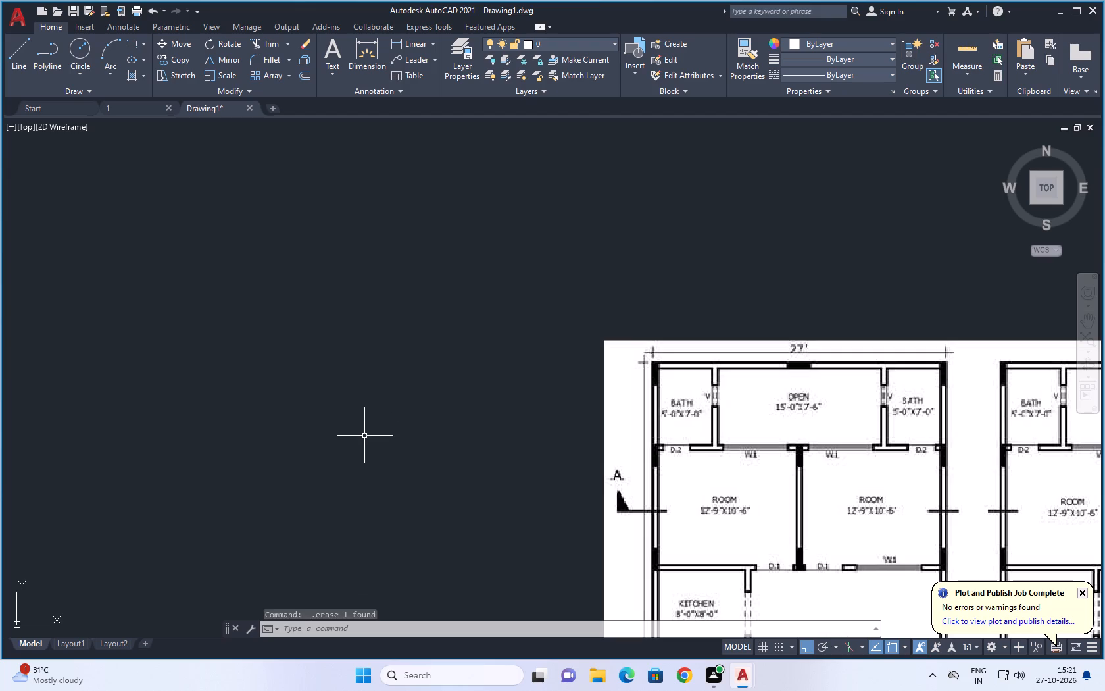
Draw a closed rectangular outline with lines, 27' wide and 50' deep, beside the ground floor plan.
{"action": "key", "text": "Escape"}
{"action": "key", "text": "l"}
{"action": "key", "text": "space"}
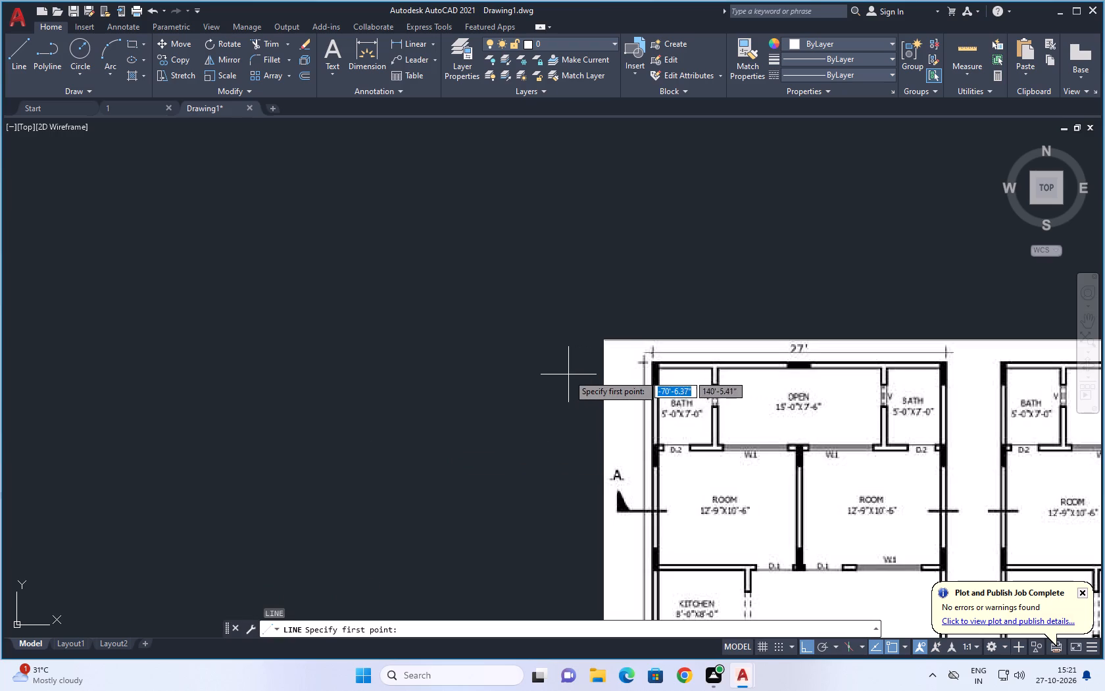
{"action": "left_click", "coordinate": [531, 374]}
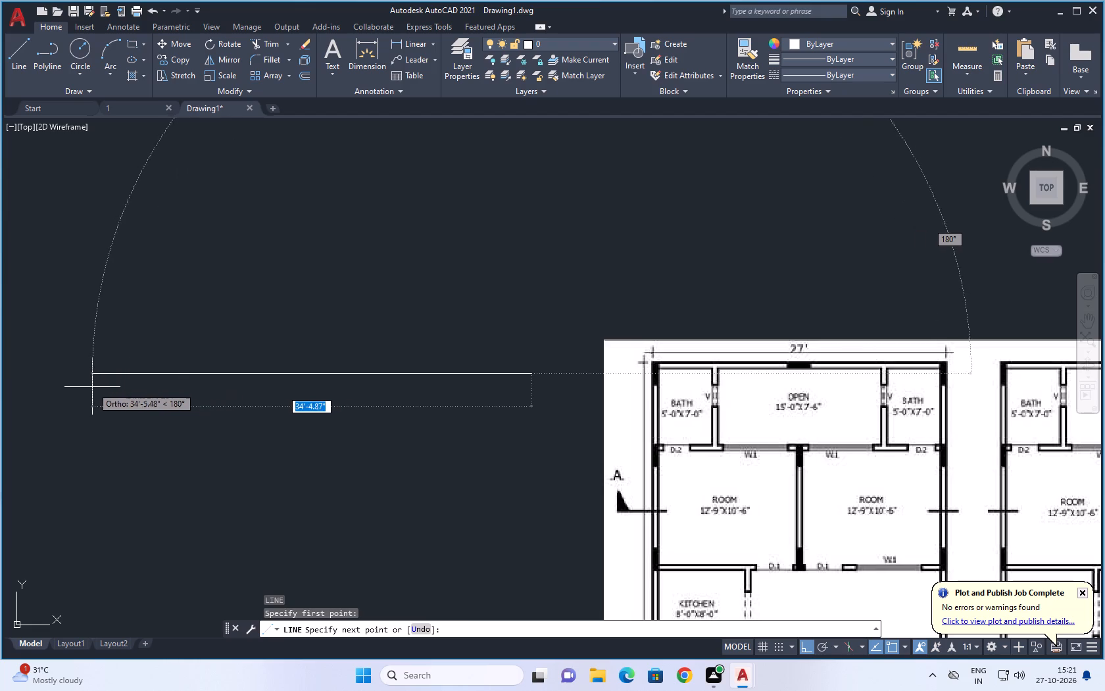
{"action": "key", "text": "2"}
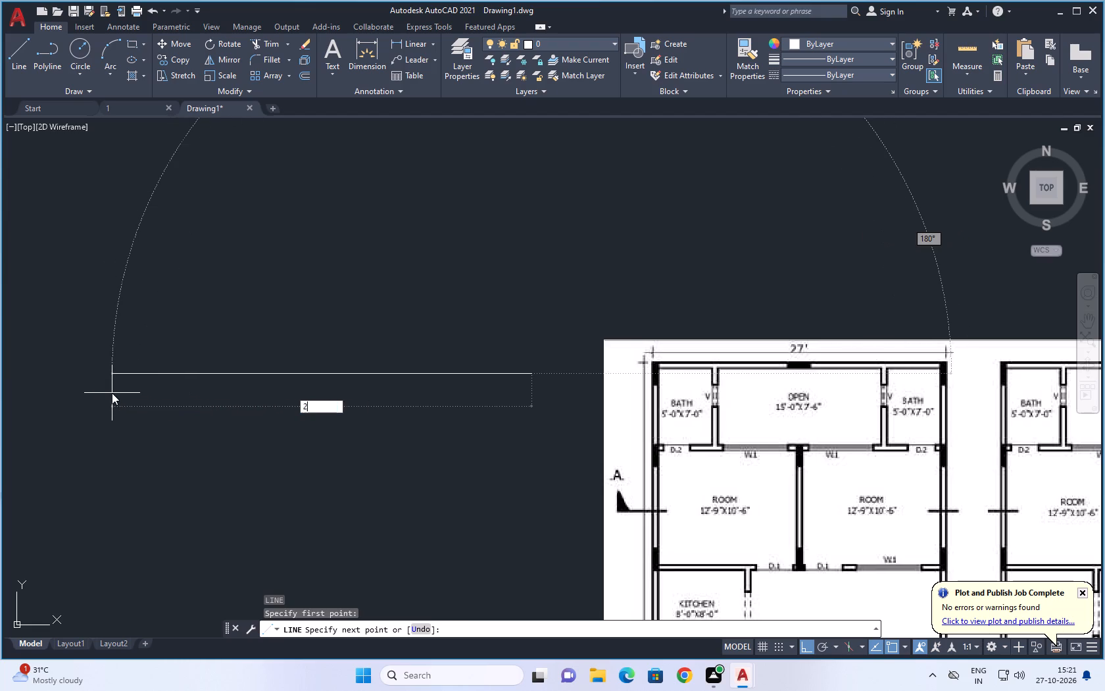
{"action": "key", "text": "7"}
{"action": "key", "text": "apostrophe"}
{"action": "key", "text": "space"}
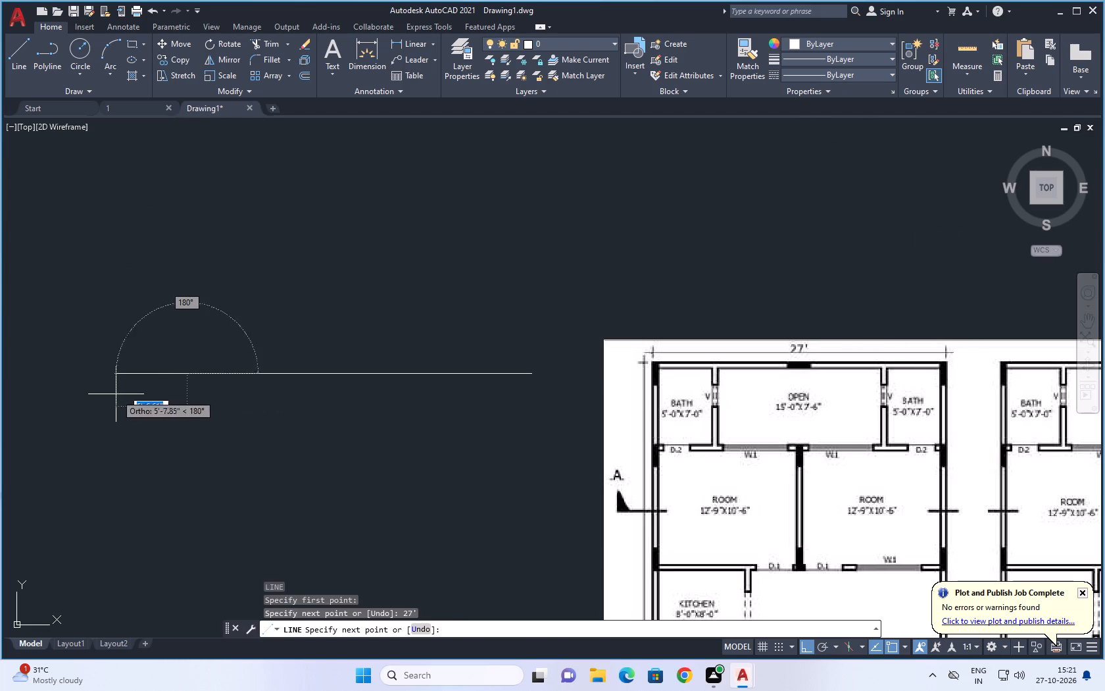
{"action": "scroll", "coordinate": [247, 370], "scroll_direction": "down", "scroll_amount": 3}
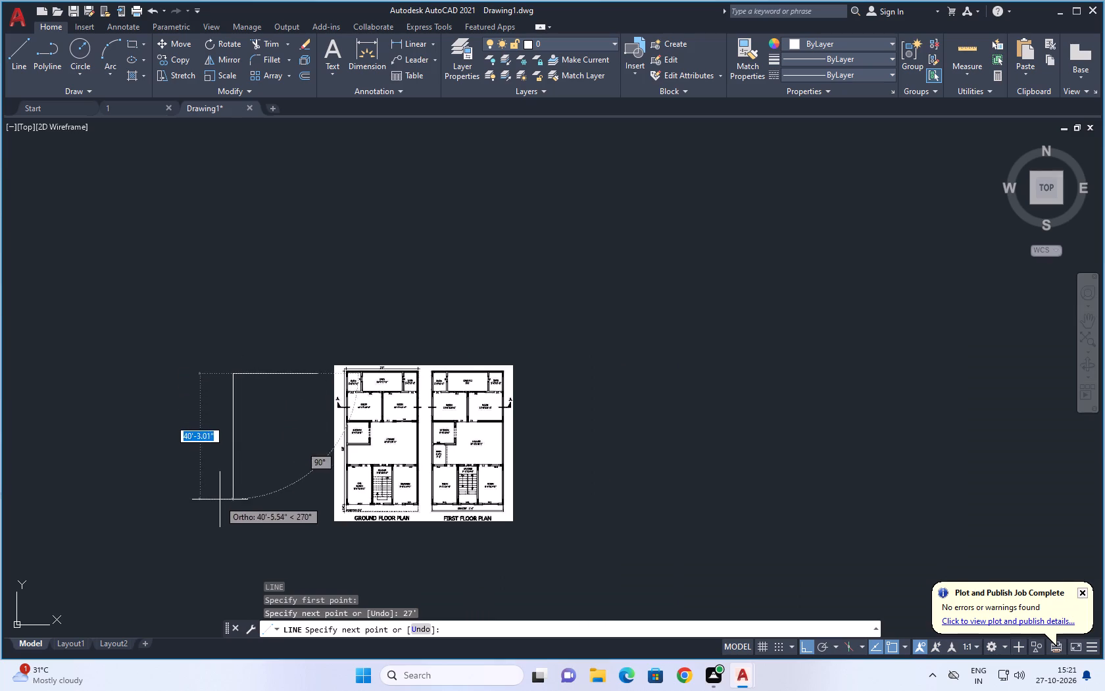
{"action": "scroll", "coordinate": [220, 499], "scroll_direction": "up", "scroll_amount": 3}
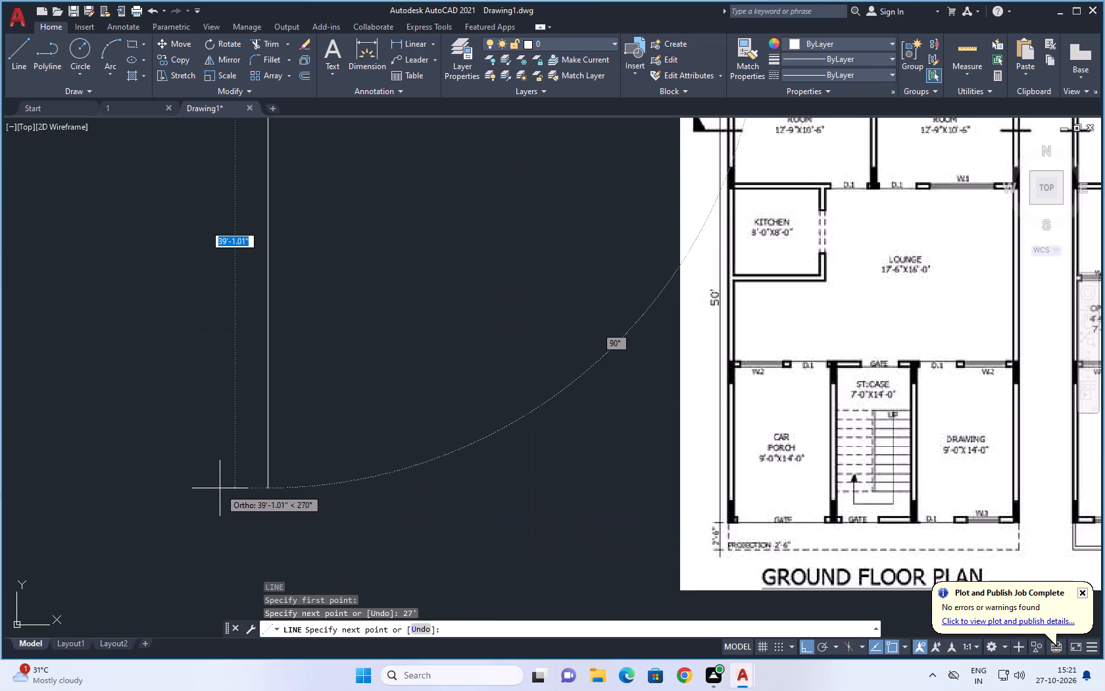
{"action": "type", "text": "50"}
{"action": "key", "text": "apostrophe"}
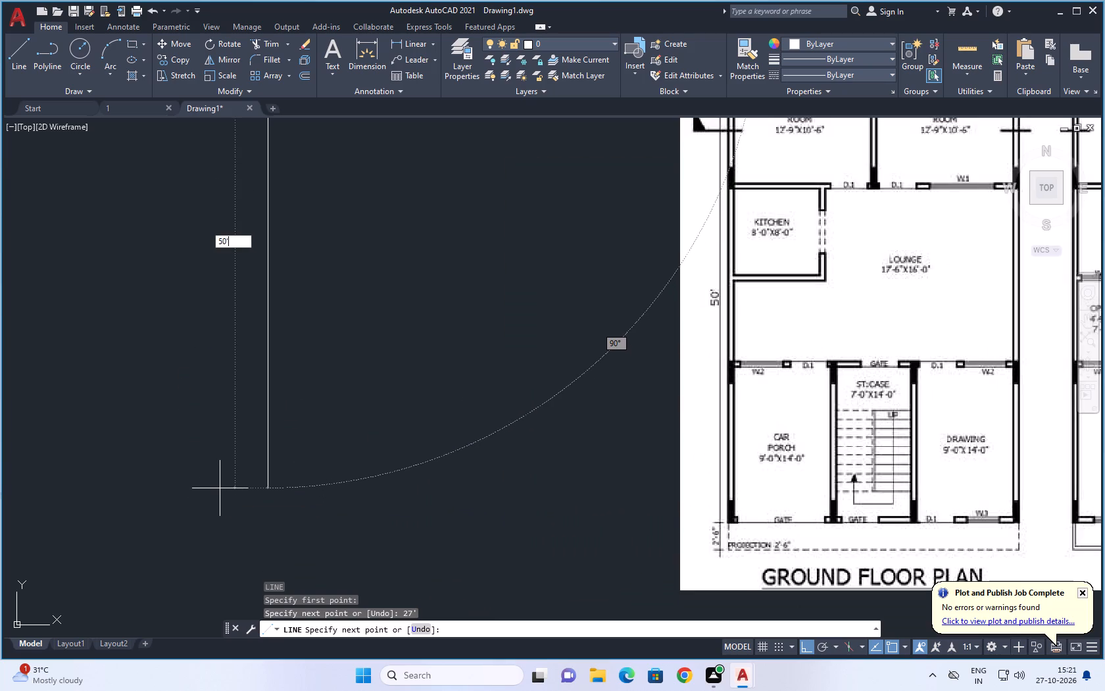
{"action": "key", "text": "Return"}
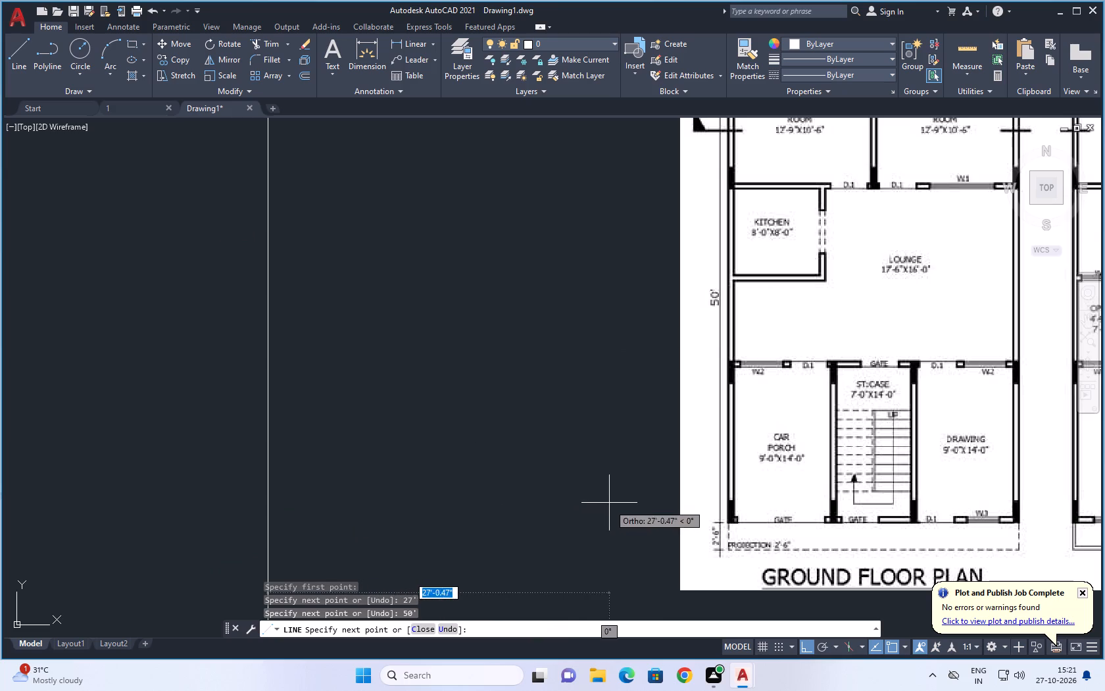
{"action": "scroll", "coordinate": [560, 455], "scroll_direction": "down", "scroll_amount": 4}
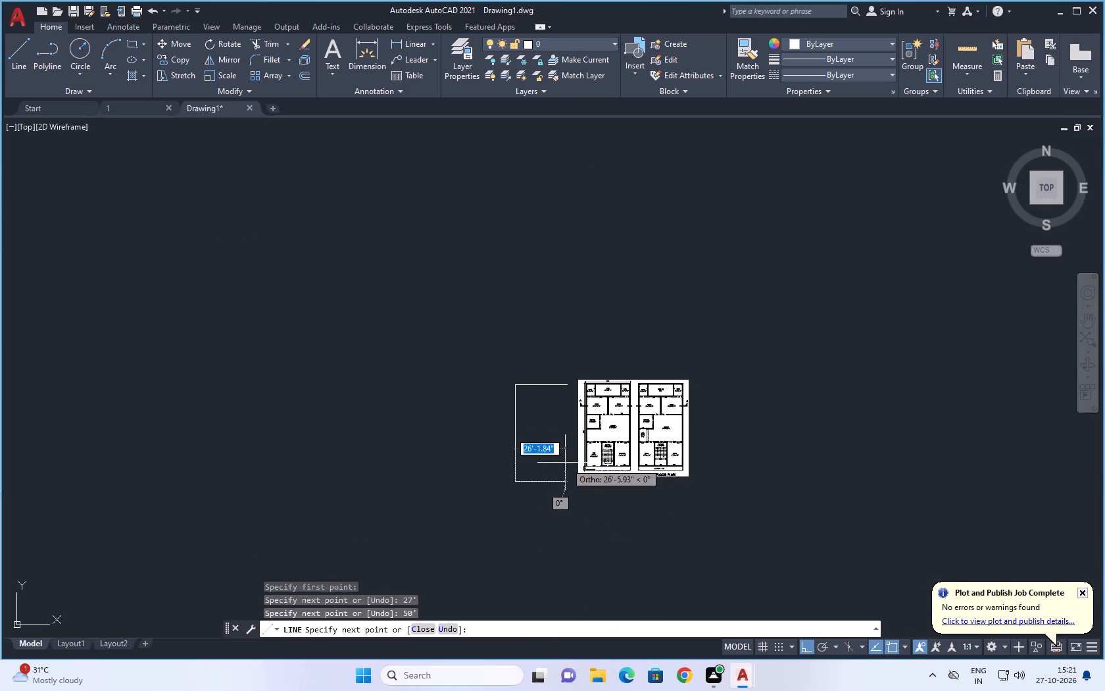
{"action": "scroll", "coordinate": [564, 463], "scroll_direction": "up", "scroll_amount": 2}
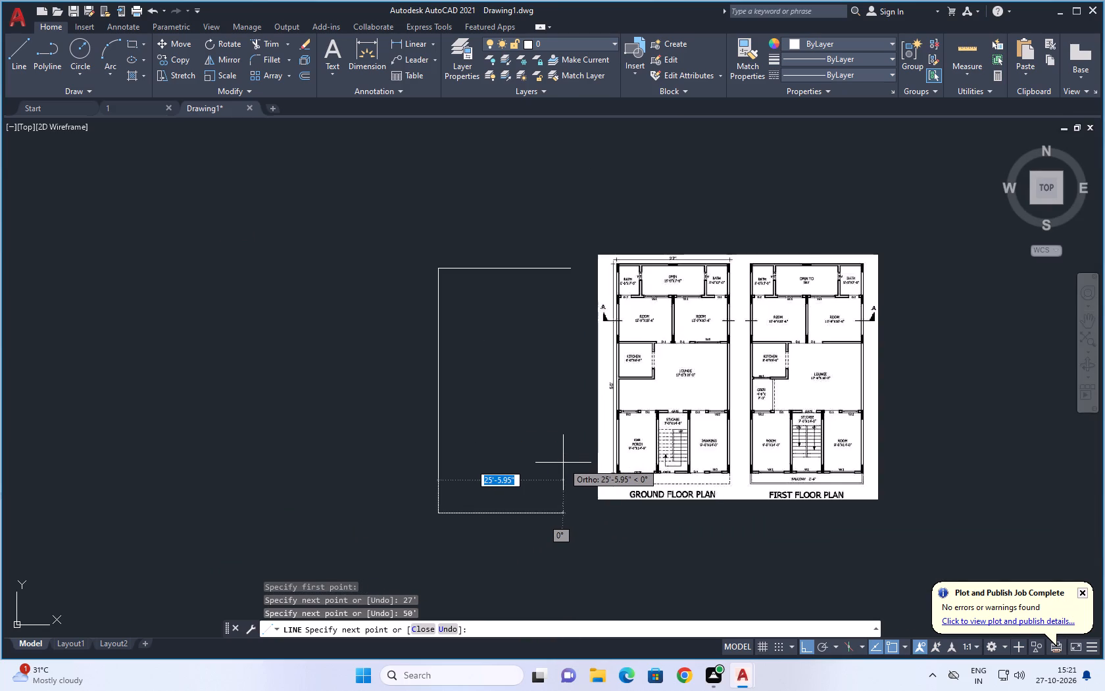
{"action": "type", "text": "27'"}
{"action": "key", "text": "Return"}
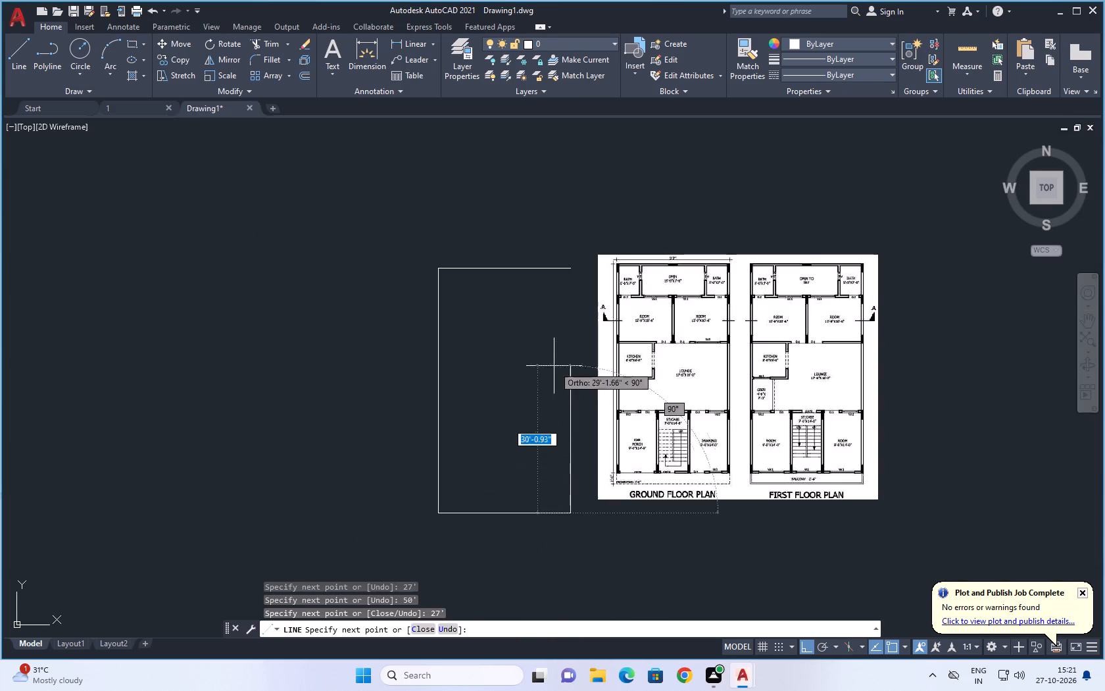
{"action": "left_click", "coordinate": [567, 267]}
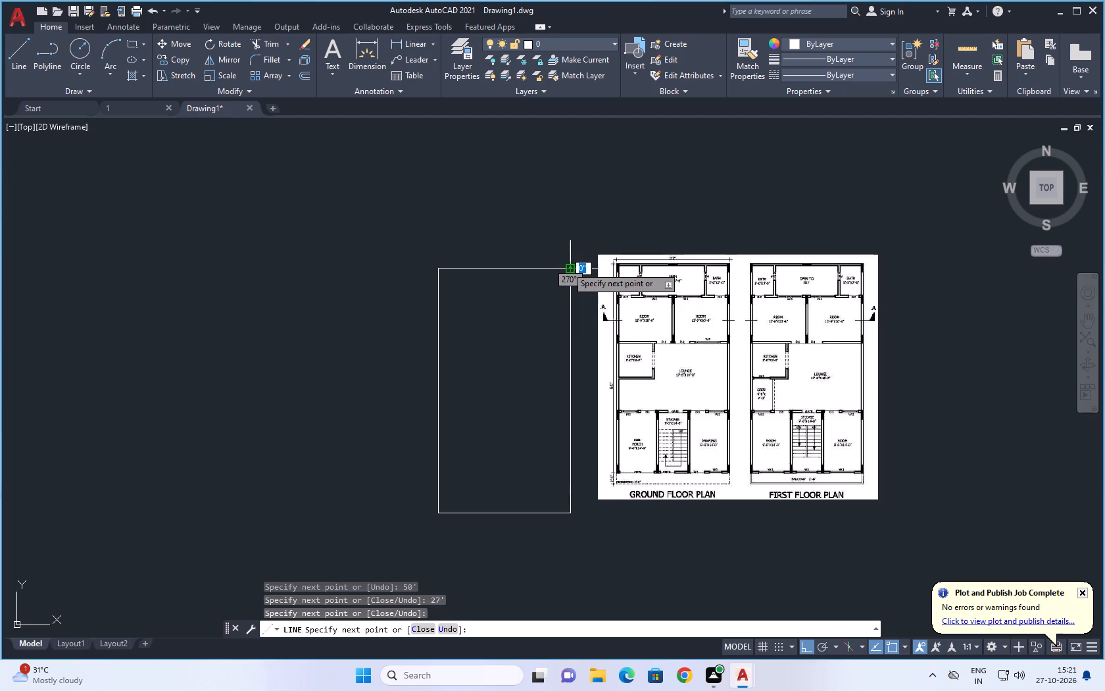
{"action": "key", "text": "Escape"}
Offset both 50' side lines of the outline 6" inward to form the outer side walls.
{"action": "key", "text": "o"}
{"action": "key", "text": "space"}
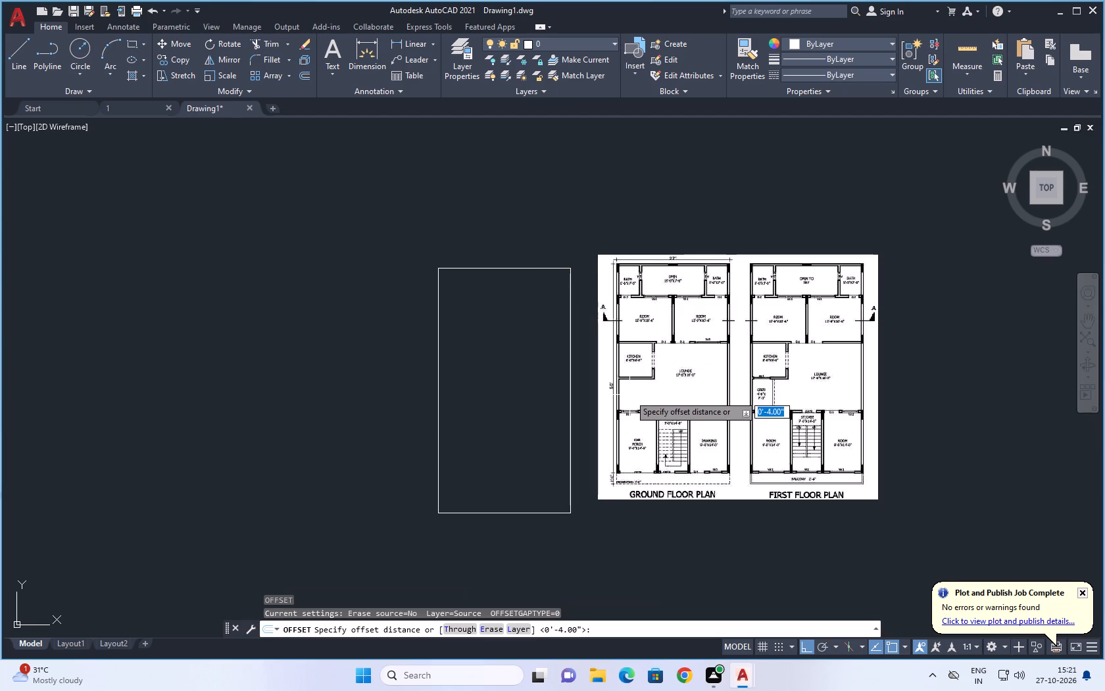
{"action": "type", "text": "6"}
{"action": "key", "text": "space"}
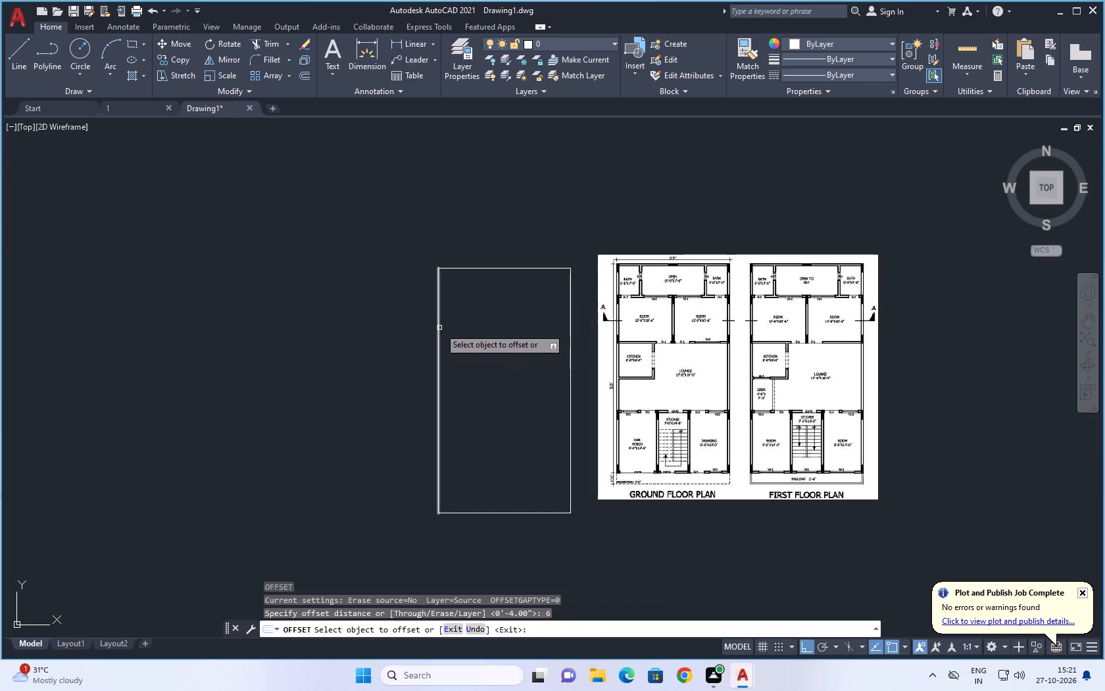
{"action": "left_click", "coordinate": [439, 328]}
{"action": "left_click", "coordinate": [485, 328]}
{"action": "left_click_drag", "start_coordinate": [569, 303], "coordinate": [558, 303]}
{"action": "left_click", "coordinate": [458, 327]}
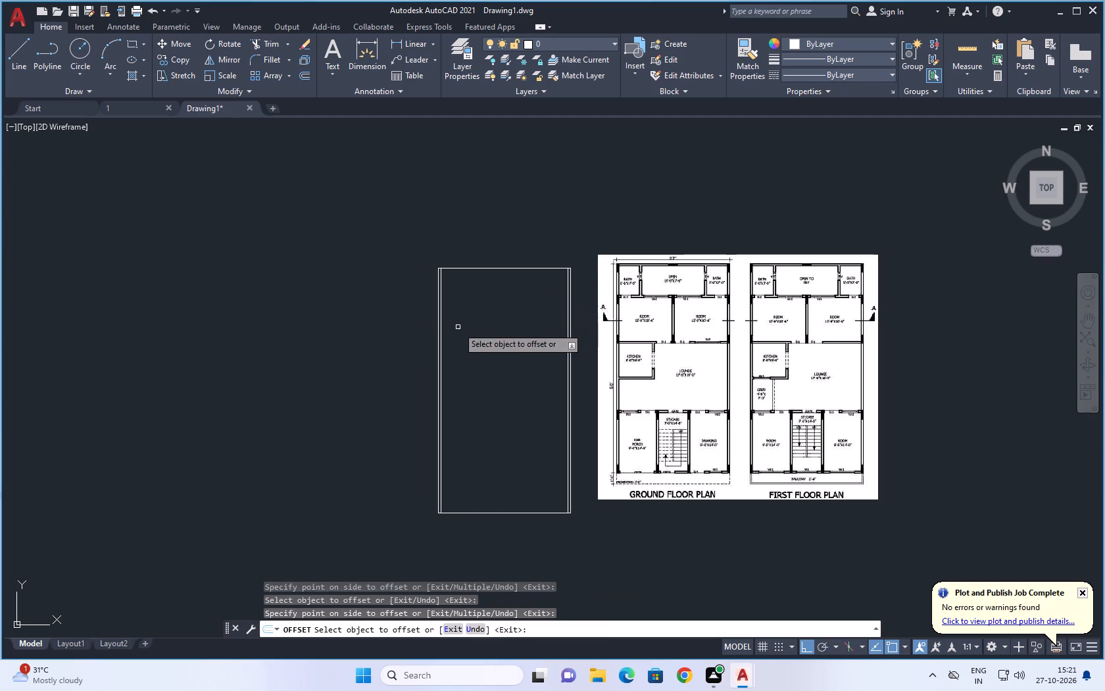
{"action": "scroll", "coordinate": [591, 286], "scroll_direction": "up", "scroll_amount": 4}
{"action": "scroll", "coordinate": [591, 286], "scroll_direction": "down", "scroll_amount": 2}
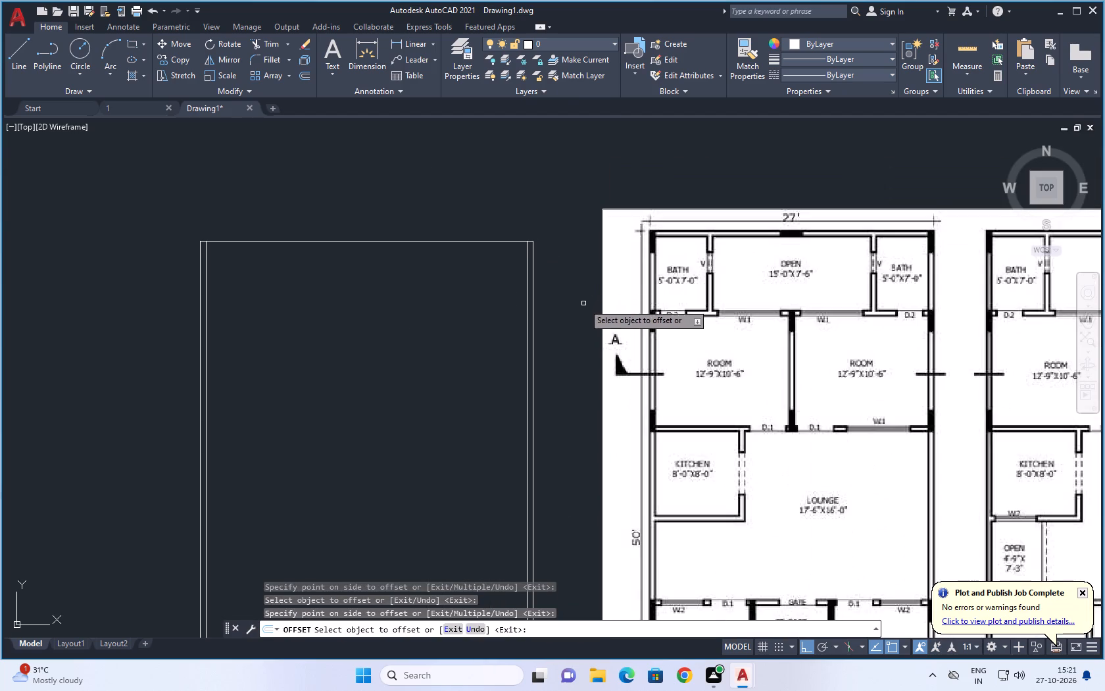
{"action": "key", "text": "space"}
Offset the inner lines of both side walls 5' inward to mark the bath widths.
{"action": "key", "text": "space"}
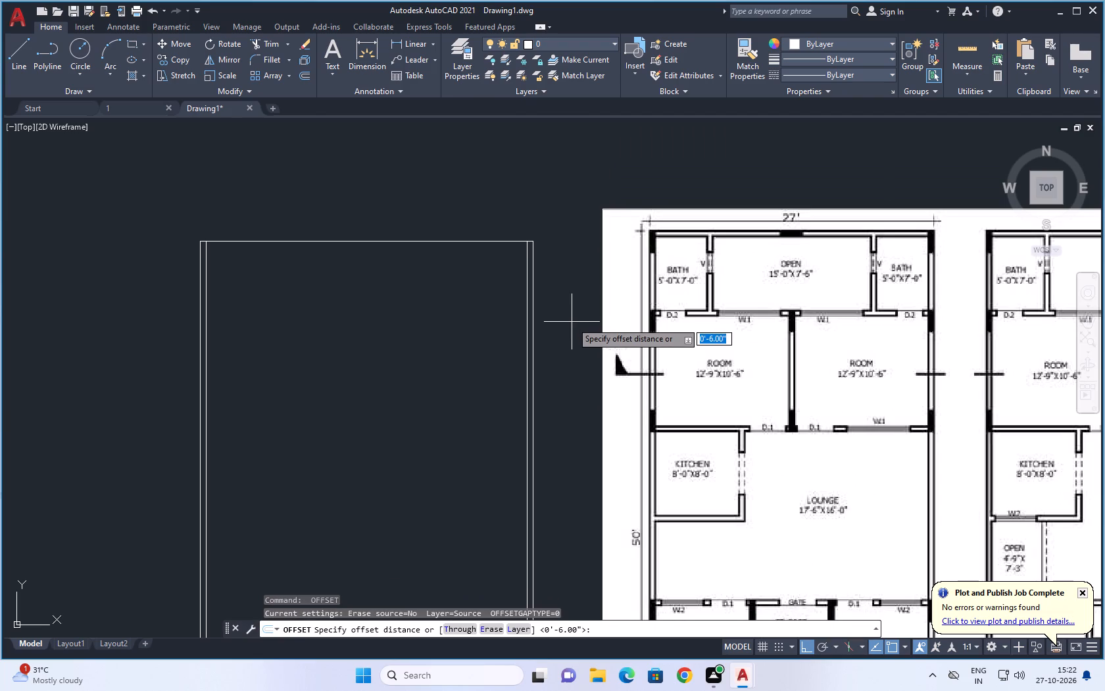
{"action": "type", "text": "5'"}
{"action": "key", "text": "space"}
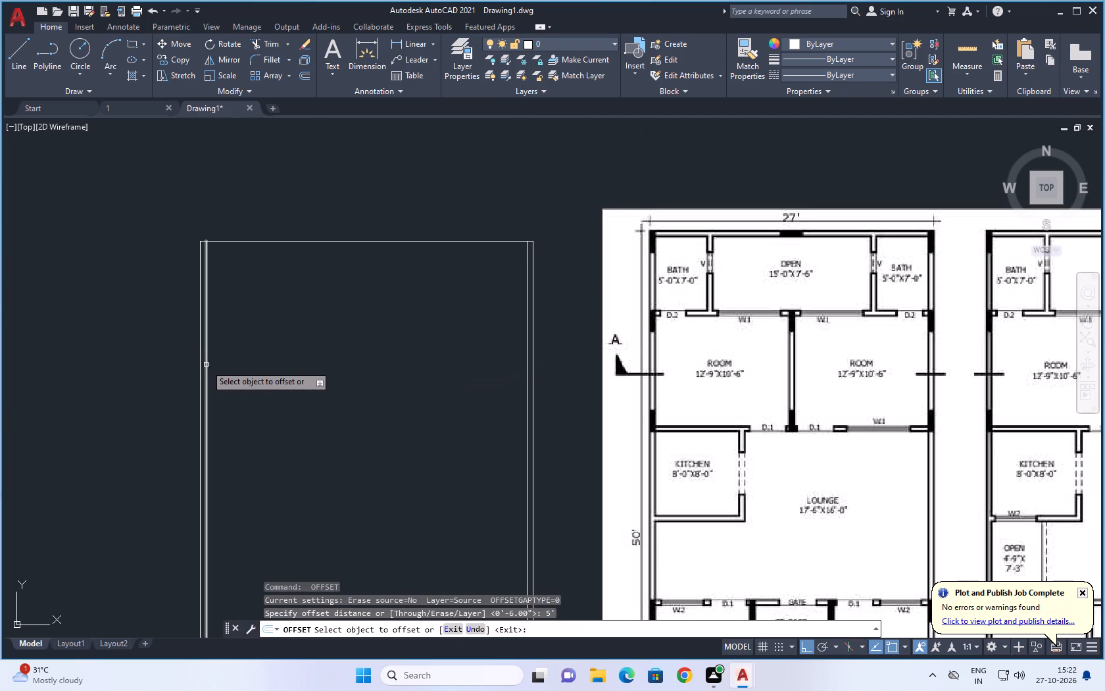
{"action": "left_click", "coordinate": [205, 365]}
{"action": "left_click", "coordinate": [493, 366]}
{"action": "left_click_drag", "start_coordinate": [527, 336], "coordinate": [482, 354]}
{"action": "left_click", "coordinate": [260, 406]}
{"action": "key", "text": "space"}
Offset both bath width lines 6" toward the centre of the plan to form the bath partition walls.
{"action": "key", "text": "space"}
{"action": "type", "text": "6"}
{"action": "key", "text": "space"}
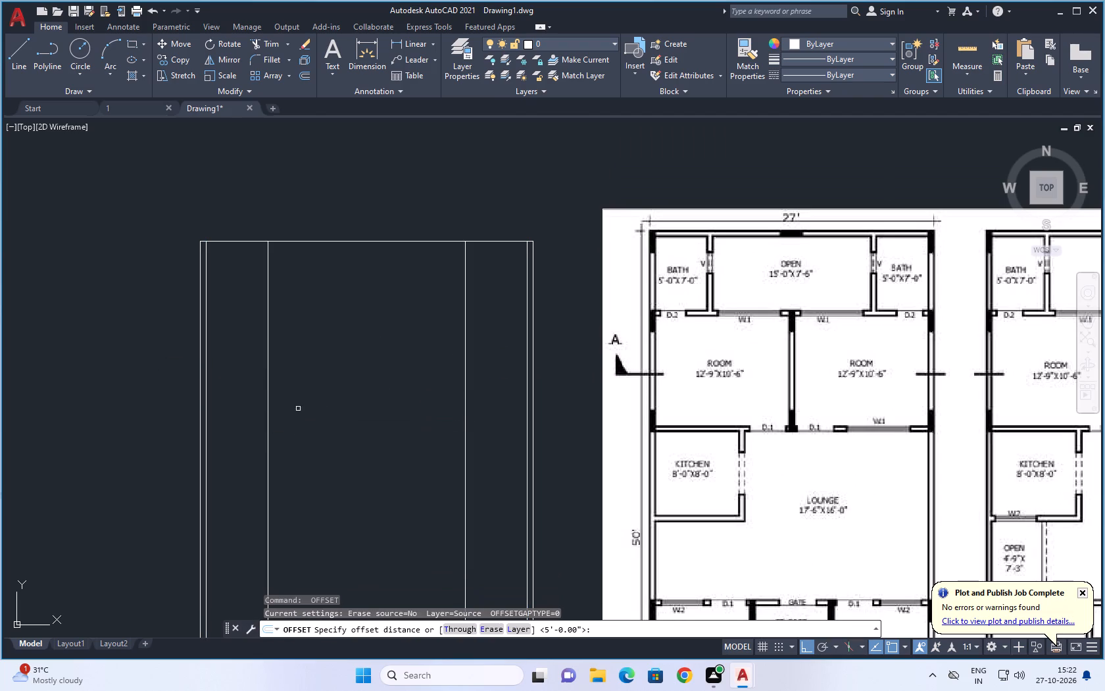
{"action": "left_click", "coordinate": [268, 420]}
{"action": "left_click", "coordinate": [341, 411]}
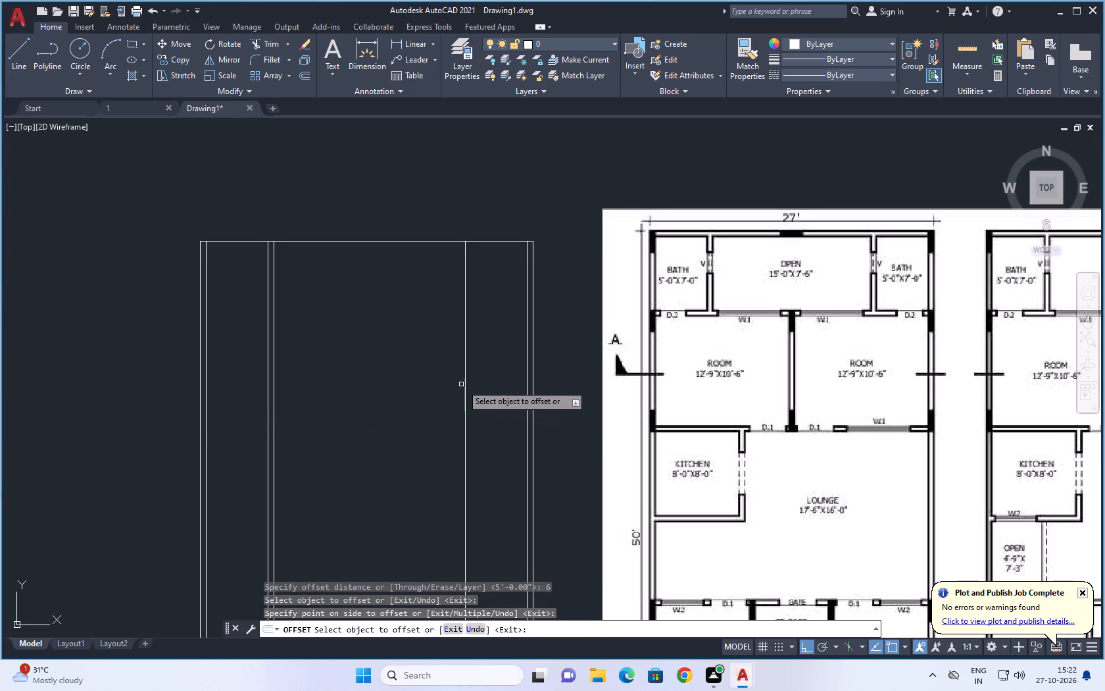
{"action": "left_click_drag", "start_coordinate": [465, 382], "coordinate": [382, 404]}
{"action": "left_click", "coordinate": [387, 403]}
{"action": "key", "text": "Escape"}
Measure the clear width between the two bath partition walls along the outline's top line.
{"action": "type", "text": "DI"}
{"action": "key", "text": "space"}
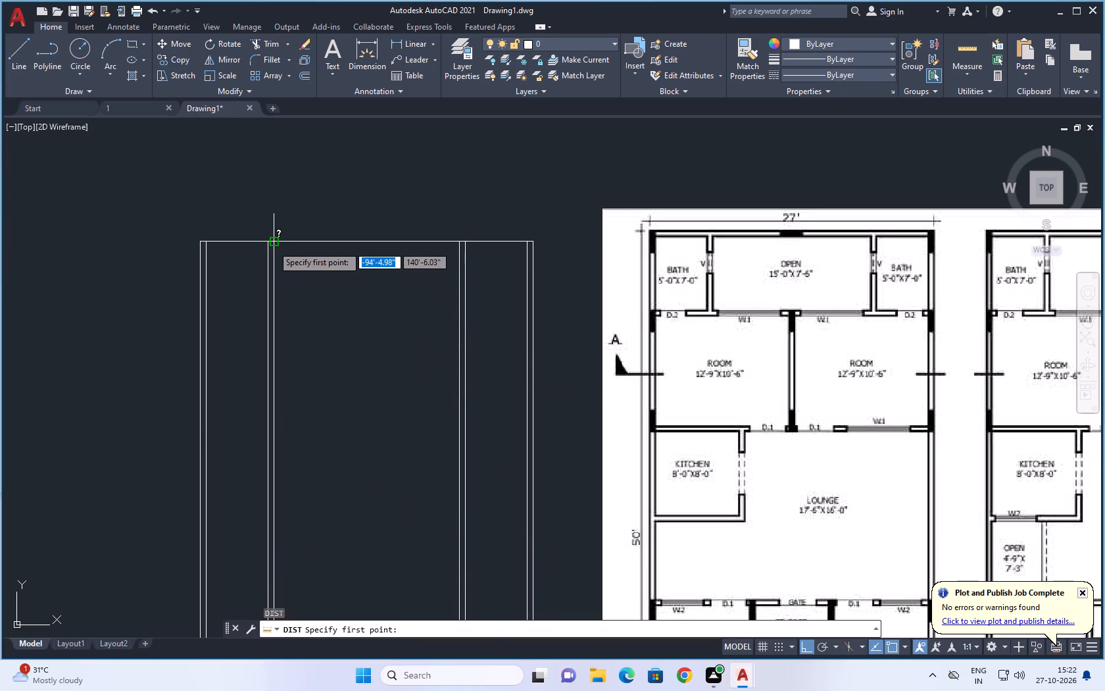
{"action": "left_click", "coordinate": [272, 244]}
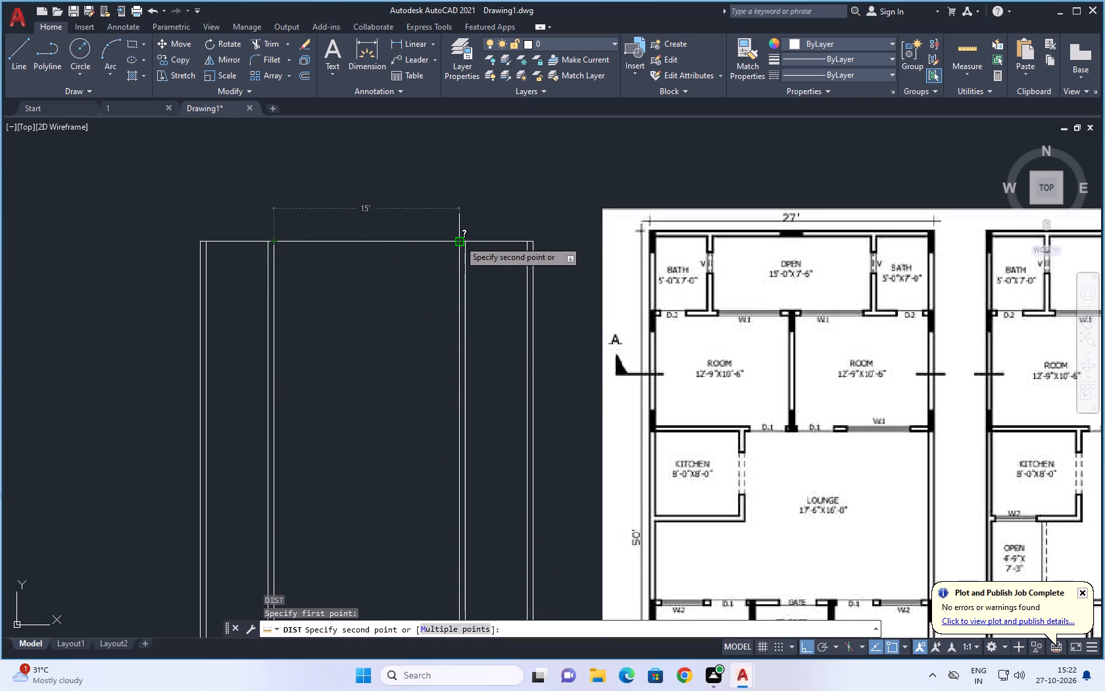
{"action": "key", "text": "Escape"}
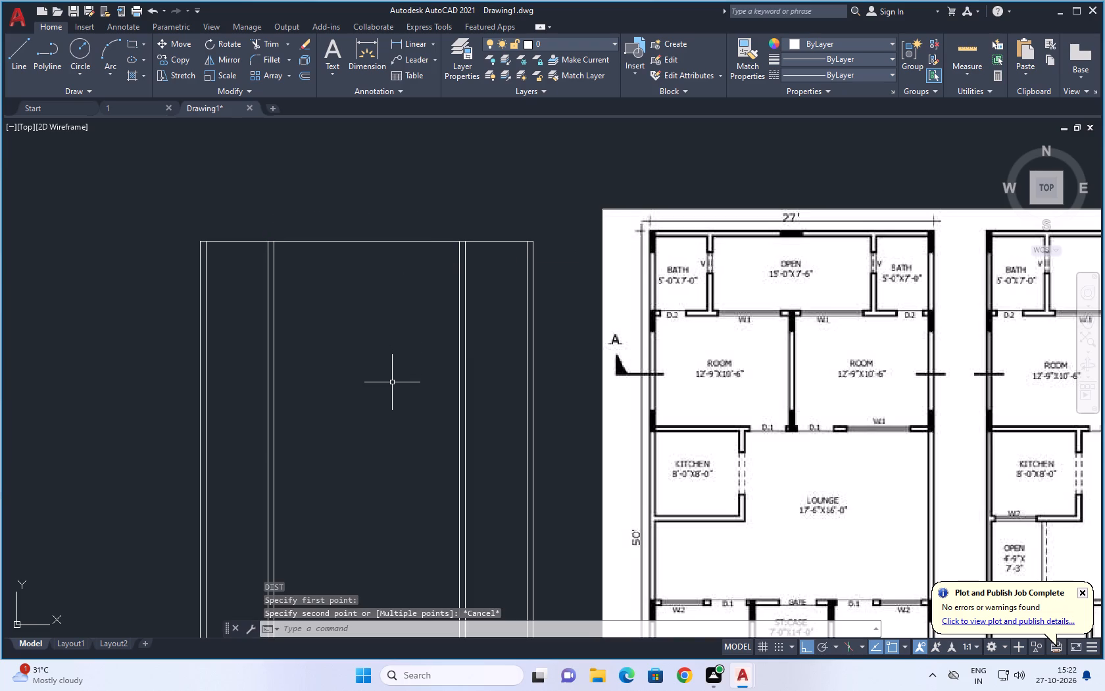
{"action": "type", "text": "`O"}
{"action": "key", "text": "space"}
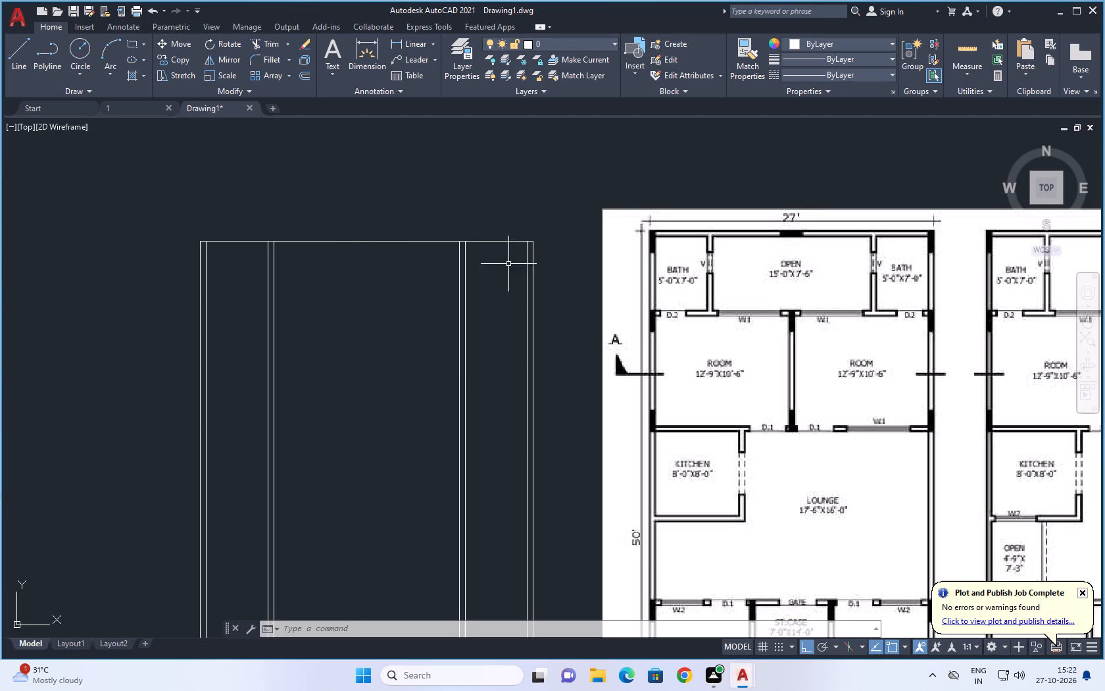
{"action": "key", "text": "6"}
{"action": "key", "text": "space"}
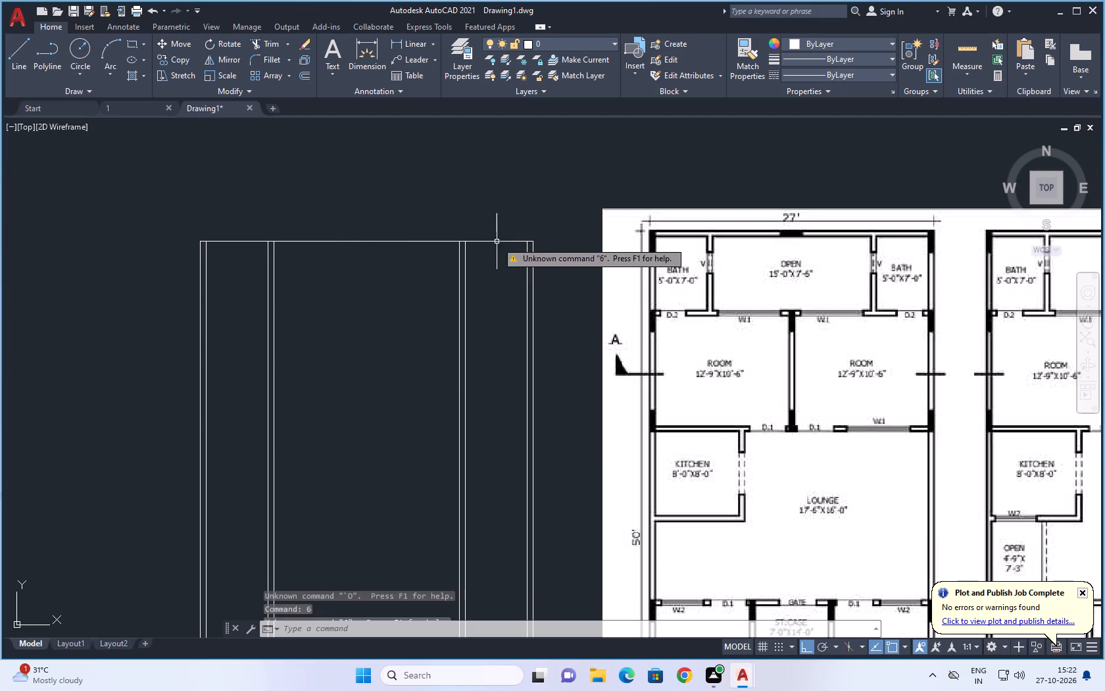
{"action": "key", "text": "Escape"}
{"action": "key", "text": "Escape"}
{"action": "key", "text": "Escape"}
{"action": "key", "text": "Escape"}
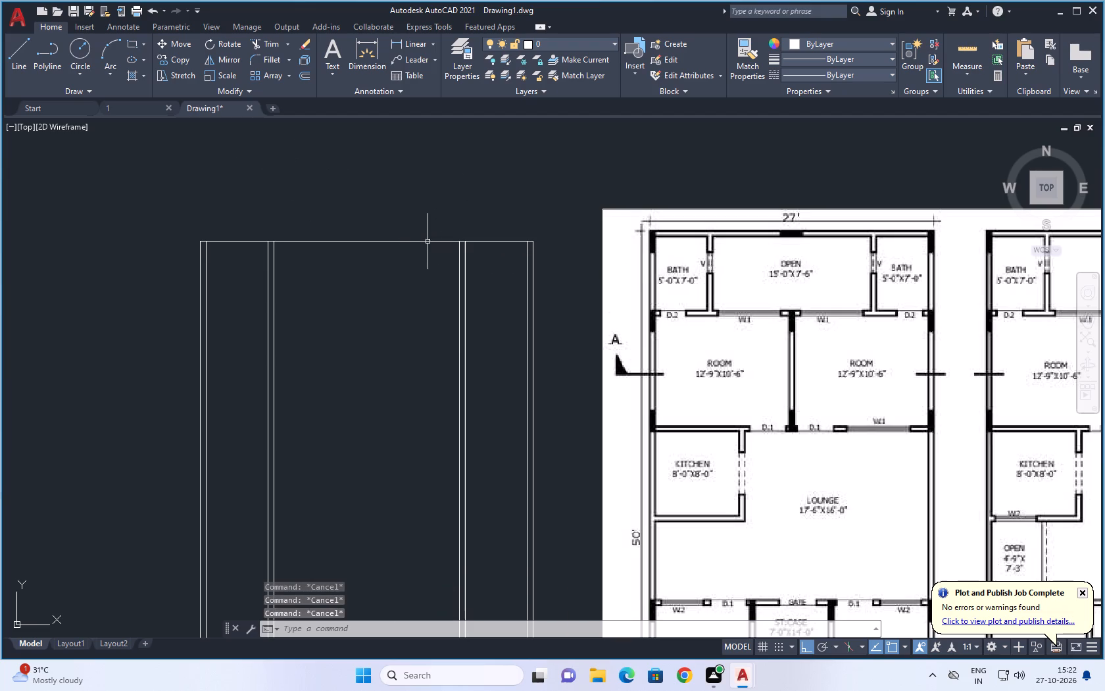
Offset the outline's top and bottom lines 6" inward to form the outer end walls.
{"action": "type", "text": "O 6"}
{"action": "key", "text": "space"}
{"action": "left_click", "coordinate": [417, 241]}
{"action": "left_click", "coordinate": [417, 270]}
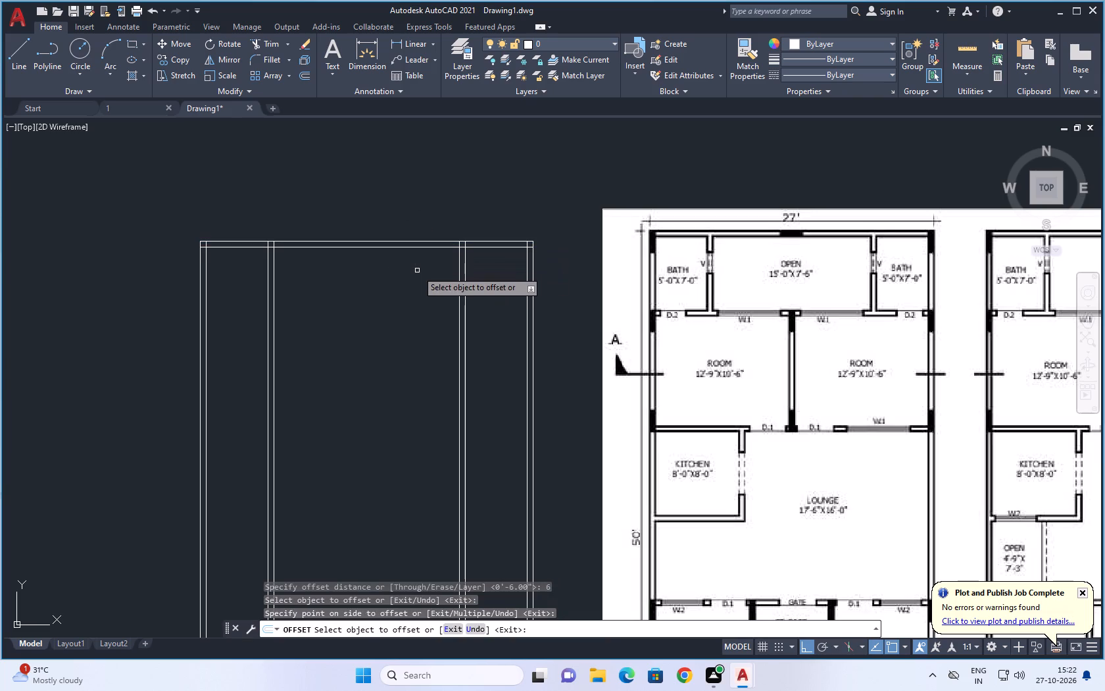
{"action": "key", "text": "space"}
{"action": "key", "text": "space"}
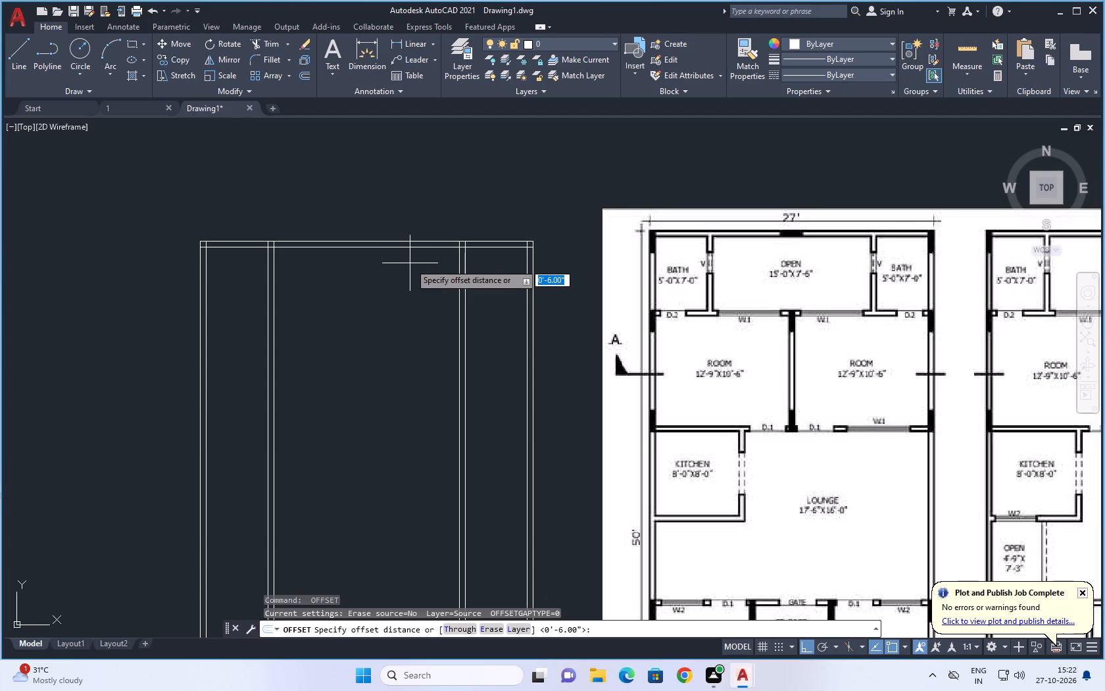
{"action": "scroll", "coordinate": [403, 231], "scroll_direction": "down", "scroll_amount": 4}
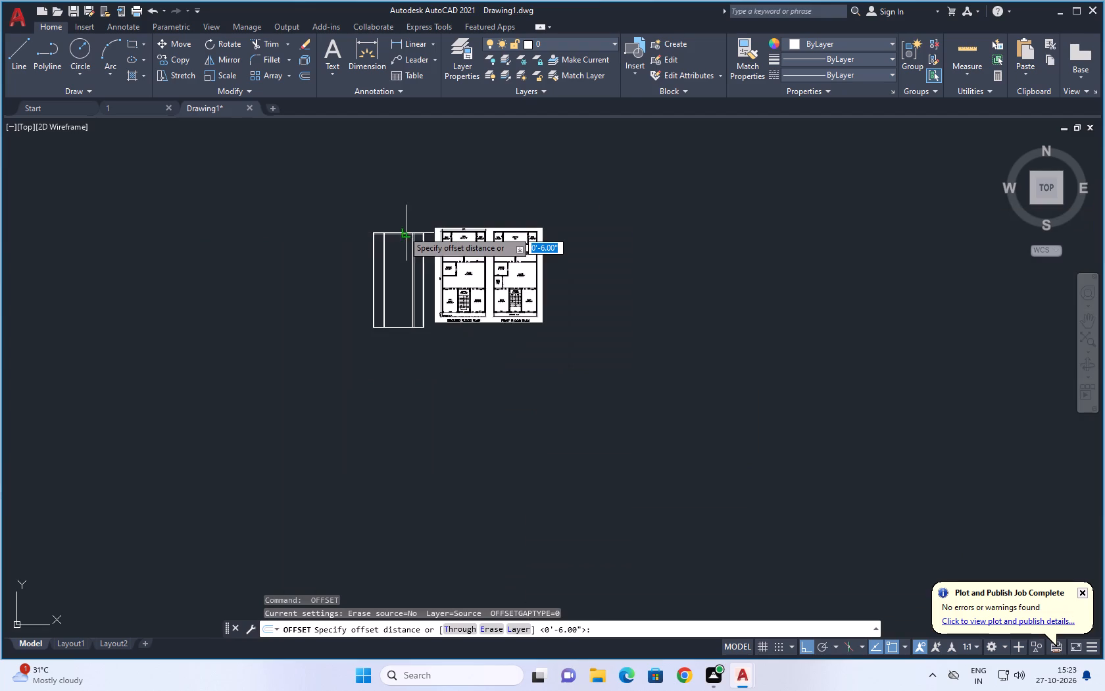
{"action": "scroll", "coordinate": [403, 242], "scroll_direction": "up", "scroll_amount": 2}
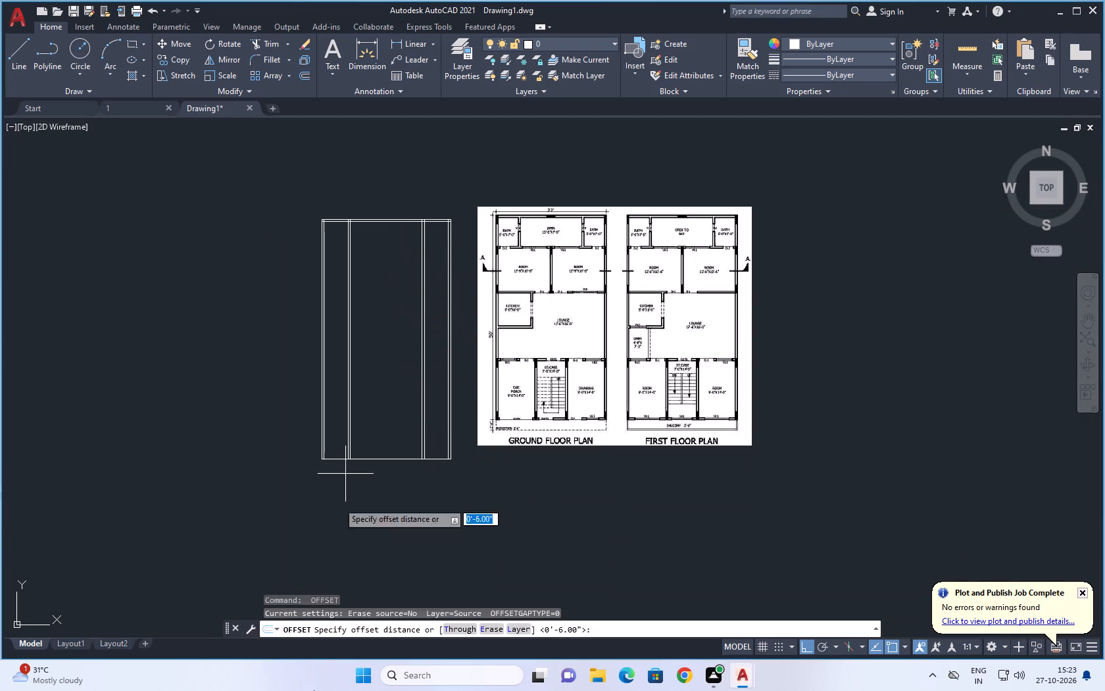
{"action": "key", "text": "space"}
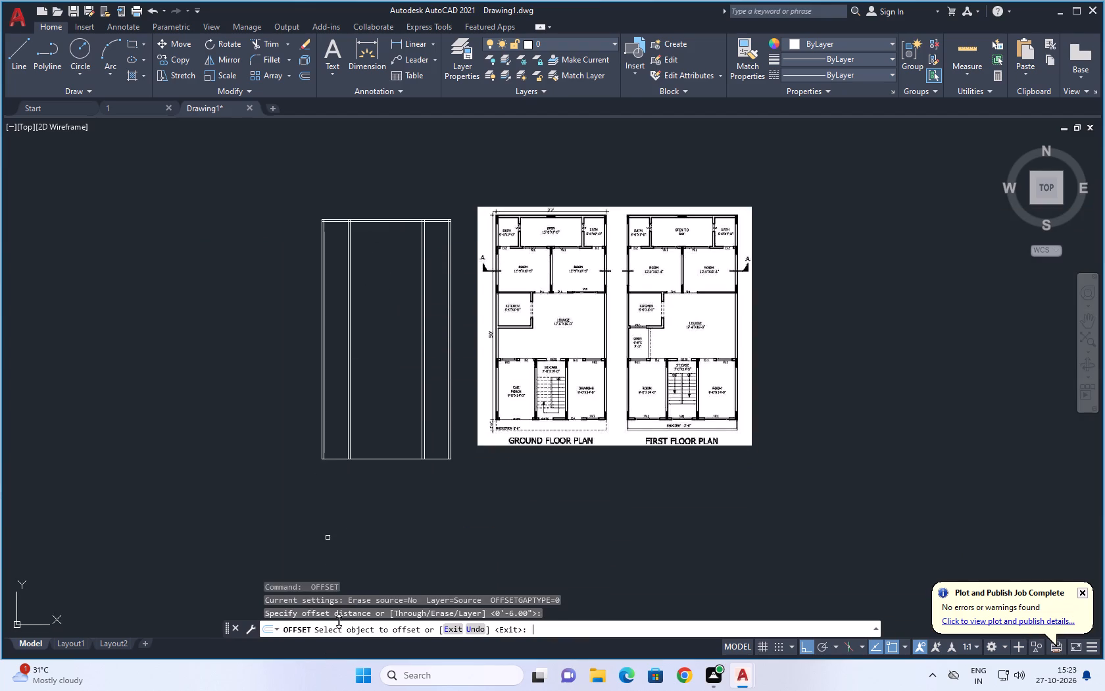
{"action": "left_click", "coordinate": [393, 460]}
{"action": "left_click", "coordinate": [393, 414]}
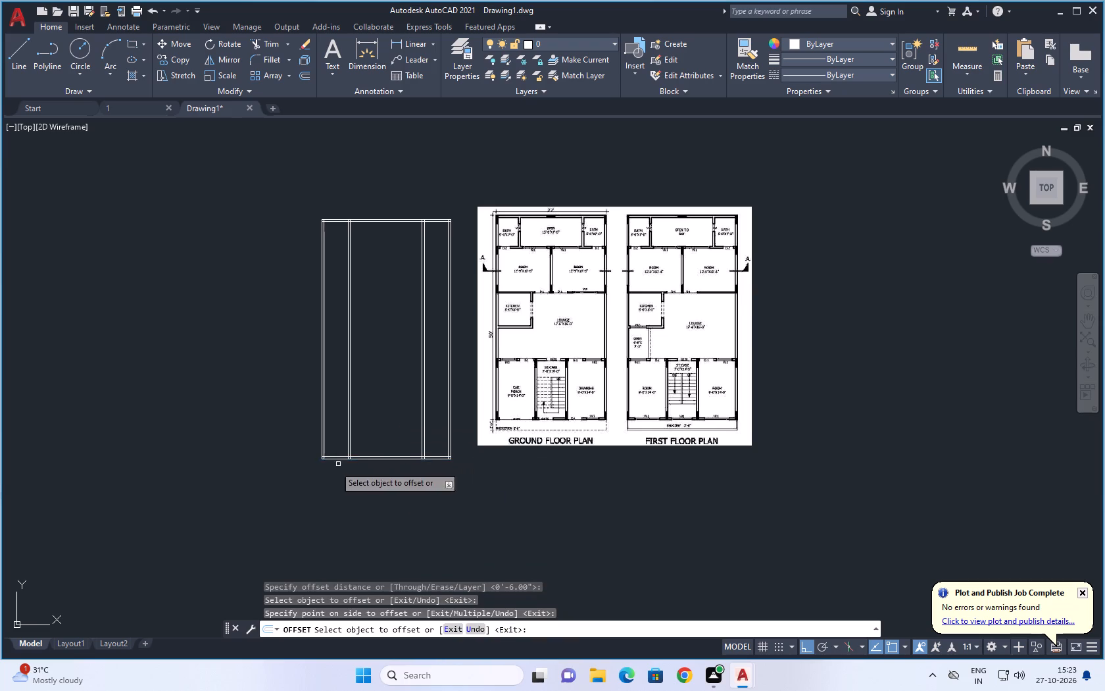
Offset the inner line of the bottom wall 14' upward to mark the depth of the car porch, staircase and drawing room.
{"action": "scroll", "coordinate": [308, 426], "scroll_direction": "up", "scroll_amount": 4}
{"action": "scroll", "coordinate": [325, 389], "scroll_direction": "down", "scroll_amount": 4}
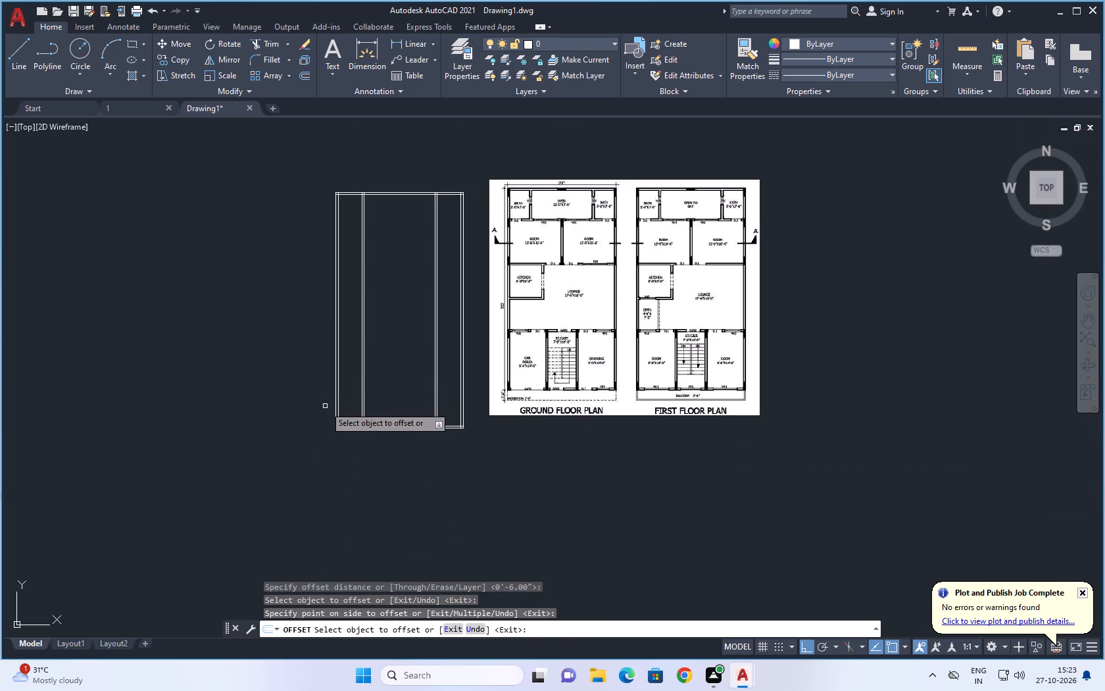
{"action": "scroll", "coordinate": [498, 369], "scroll_direction": "up", "scroll_amount": 2}
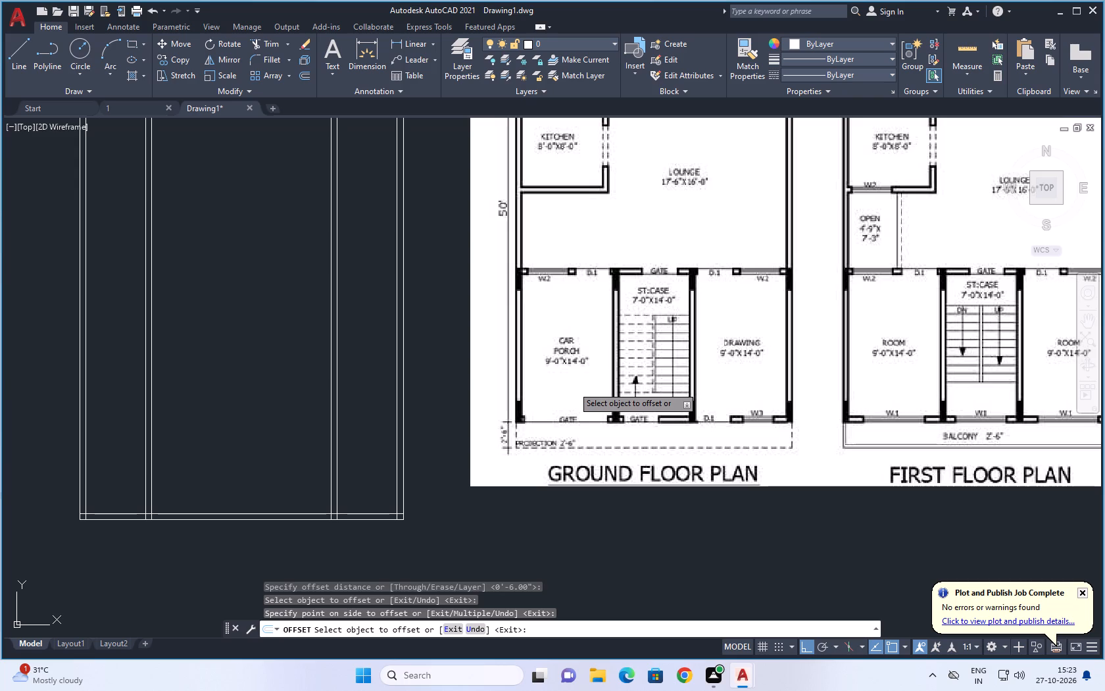
{"action": "scroll", "coordinate": [573, 386], "scroll_direction": "down", "scroll_amount": 1}
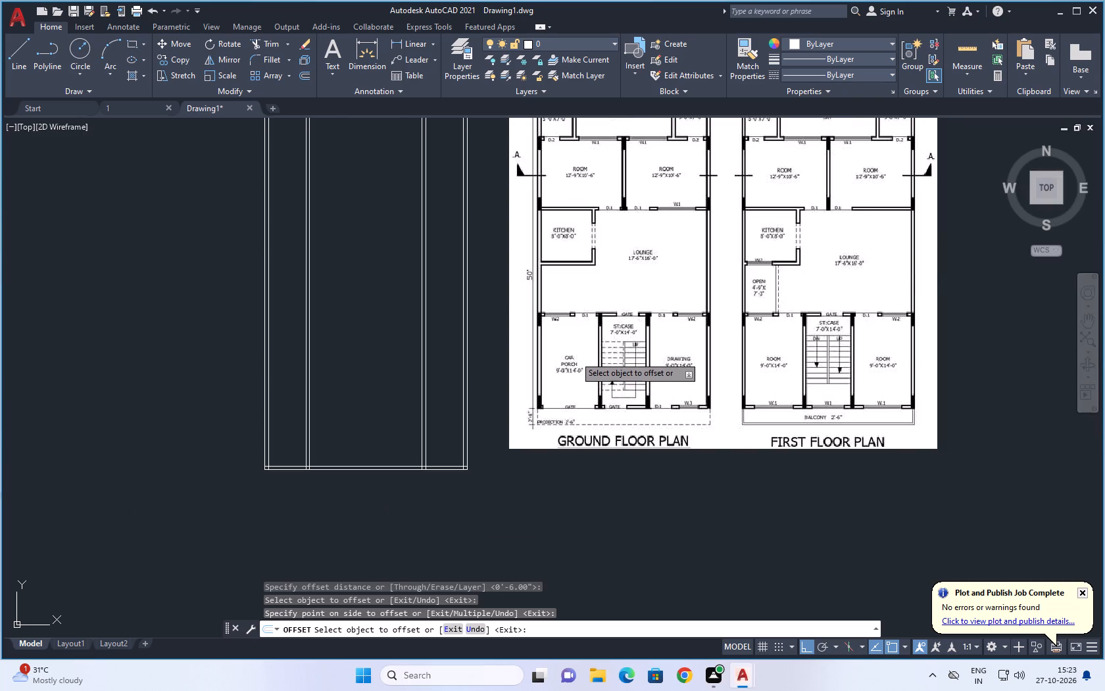
{"action": "scroll", "coordinate": [575, 356], "scroll_direction": "up", "scroll_amount": 1}
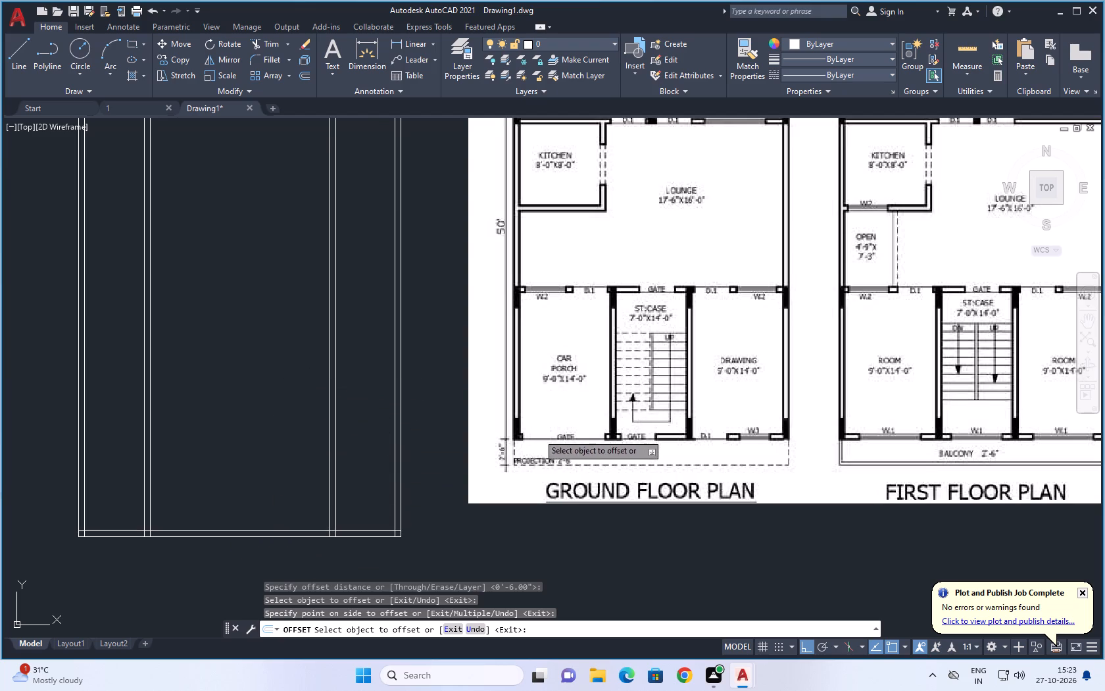
{"action": "key", "text": "Escape"}
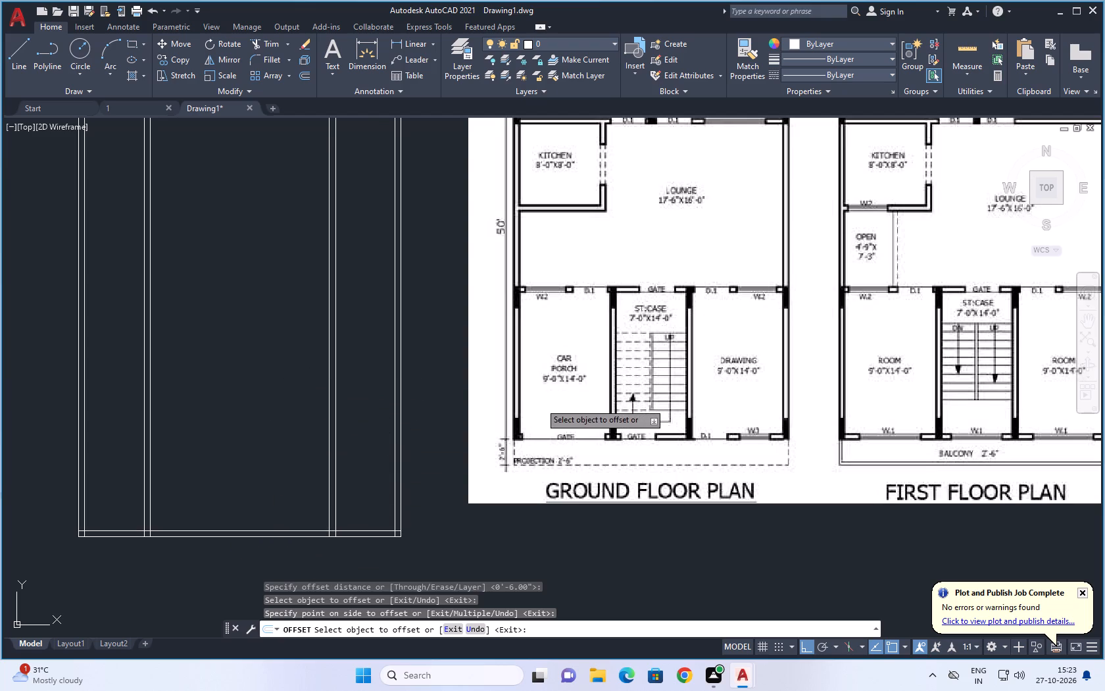
{"action": "key", "text": "Escape"}
{"action": "type", "text": "O 14'"}
{"action": "key", "text": "space"}
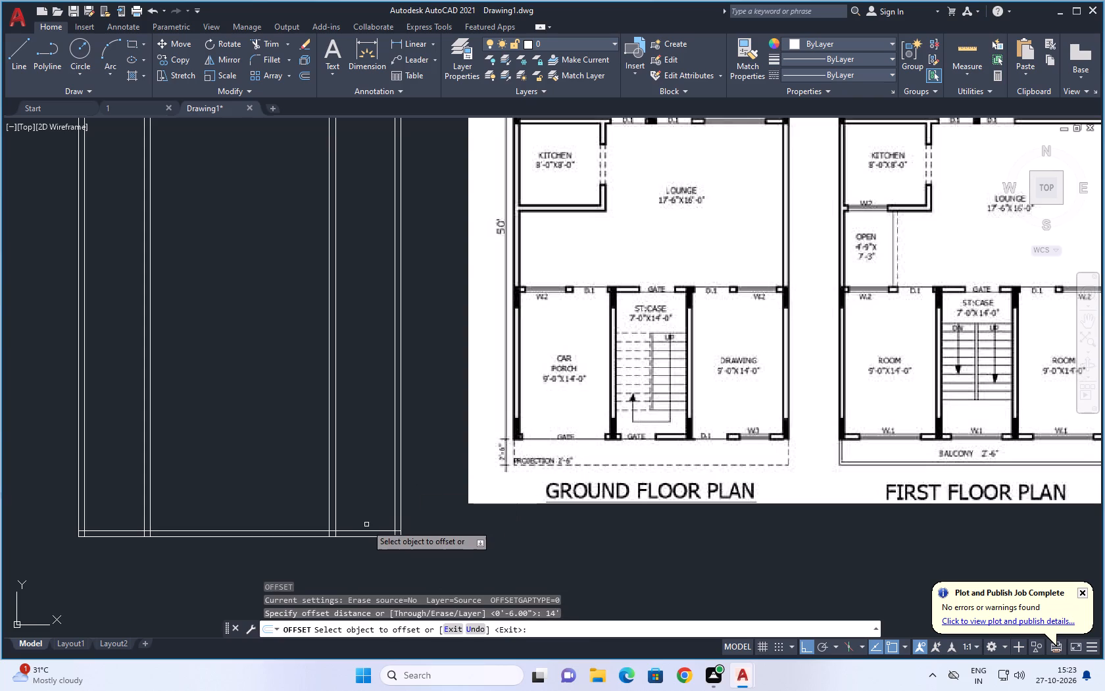
{"action": "left_click", "coordinate": [362, 530]}
{"action": "left_click", "coordinate": [347, 433]}
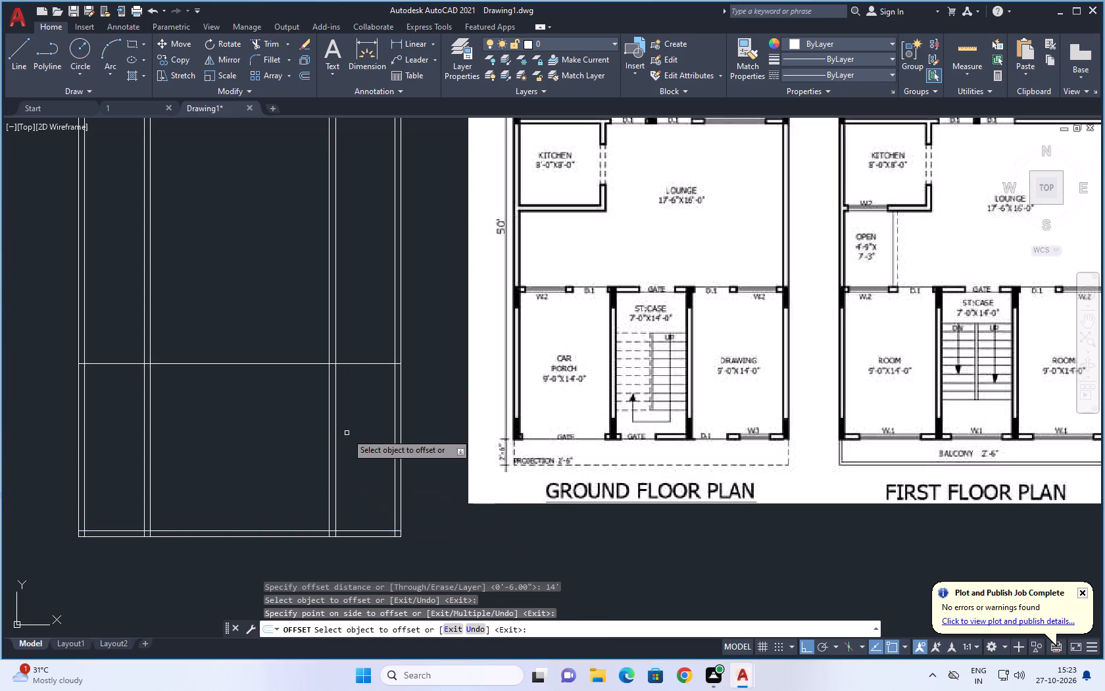
{"action": "key", "text": "space"}
Offset the front rooms' 14' depth line 6" upward to form the wall below the lounge.
{"action": "key", "text": "space"}
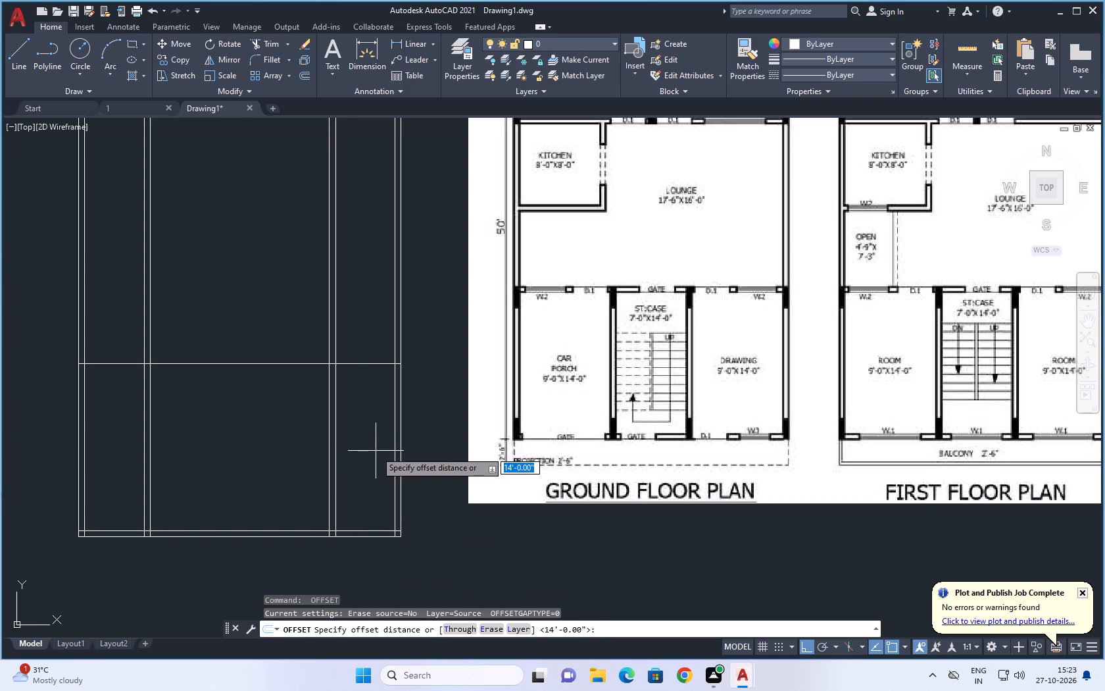
{"action": "type", "text": "6"}
{"action": "key", "text": "space"}
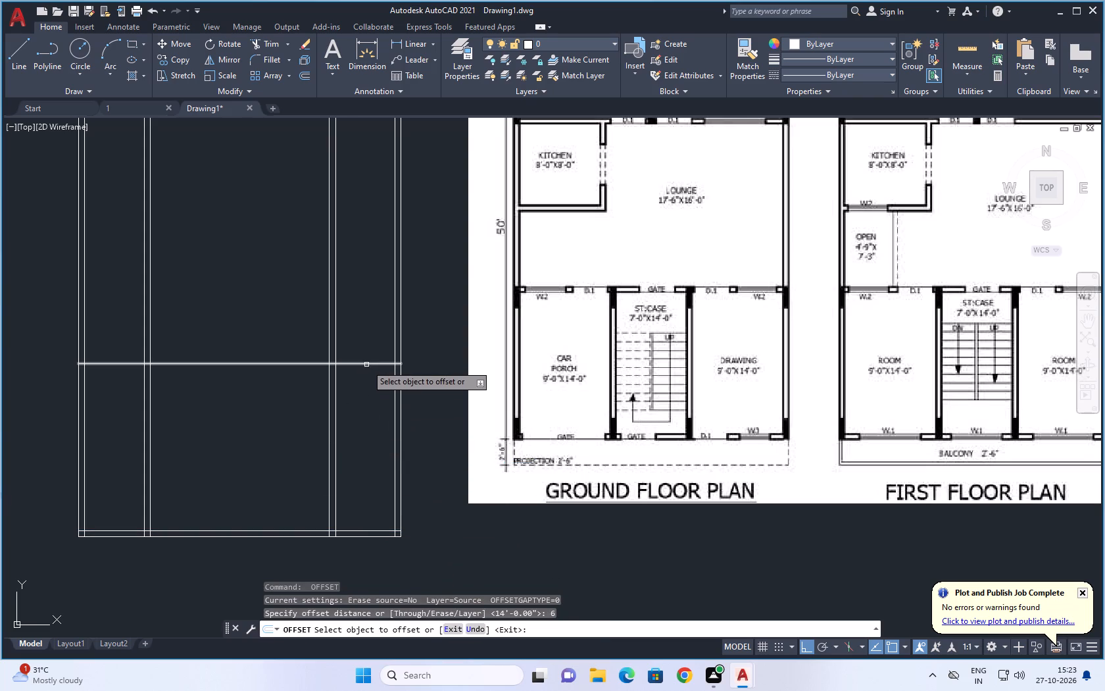
{"action": "left_click", "coordinate": [366, 364]}
{"action": "left_click", "coordinate": [351, 289]}
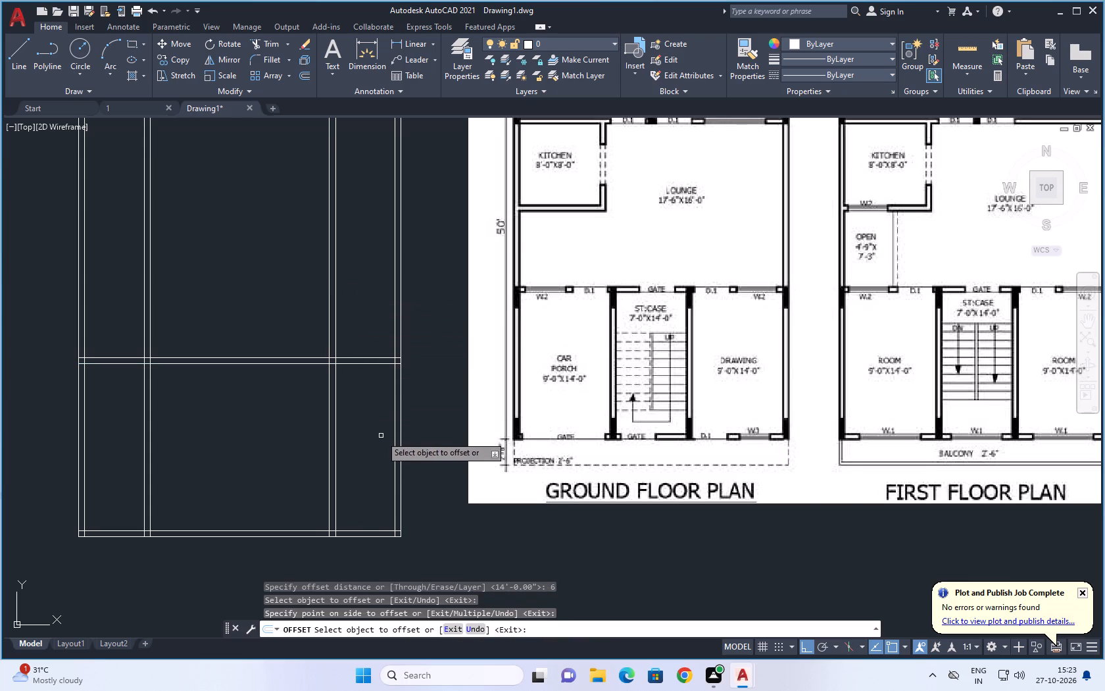
{"action": "scroll", "coordinate": [381, 437], "scroll_direction": "down", "scroll_amount": 1}
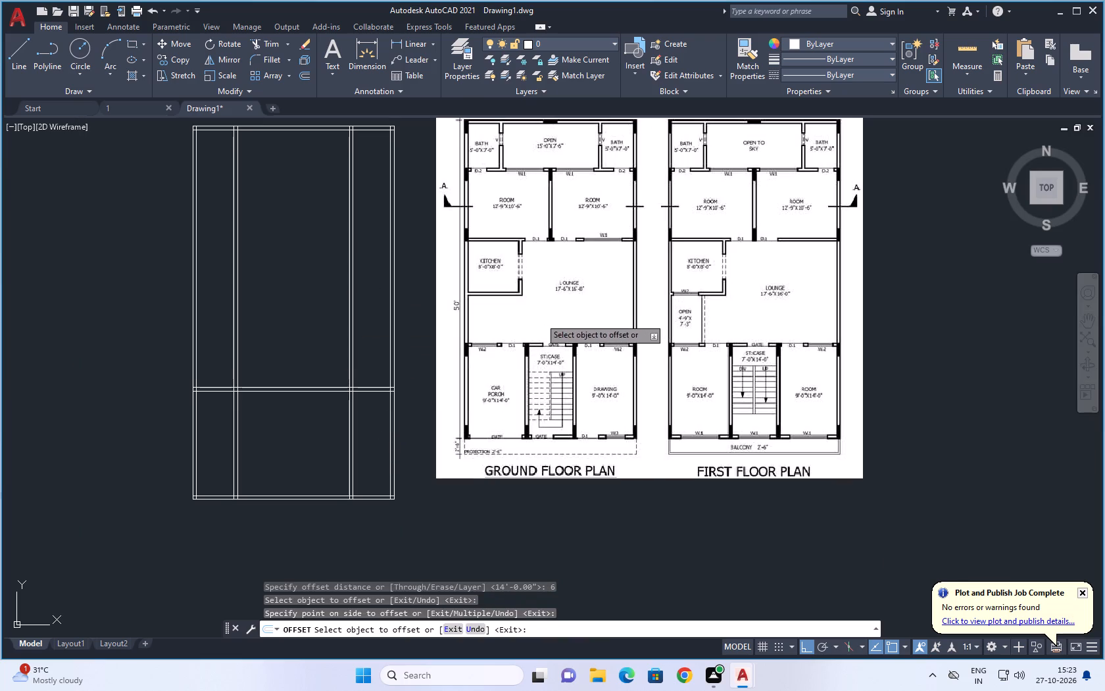
{"action": "key", "text": "Escape"}
{"action": "key", "text": "Escape"}
Measure the clear depth of the front rooms from the lounge wall to the bottom wall.
{"action": "type", "text": "DI"}
{"action": "key", "text": "space"}
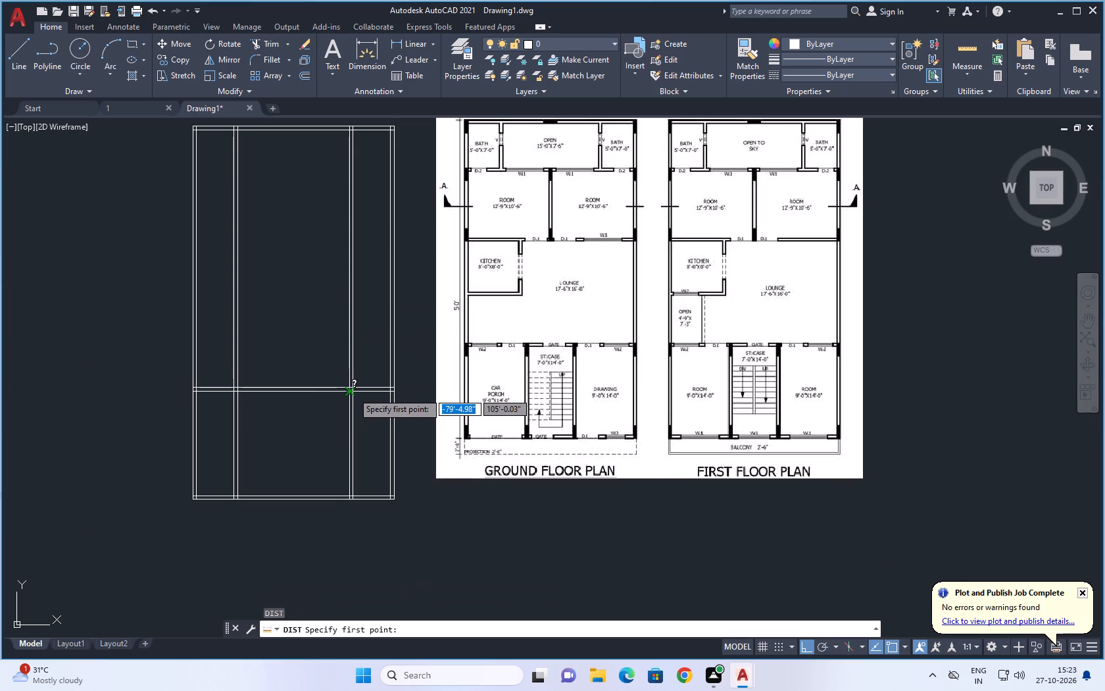
{"action": "left_click", "coordinate": [353, 392]}
{"action": "left_click", "coordinate": [347, 496]}
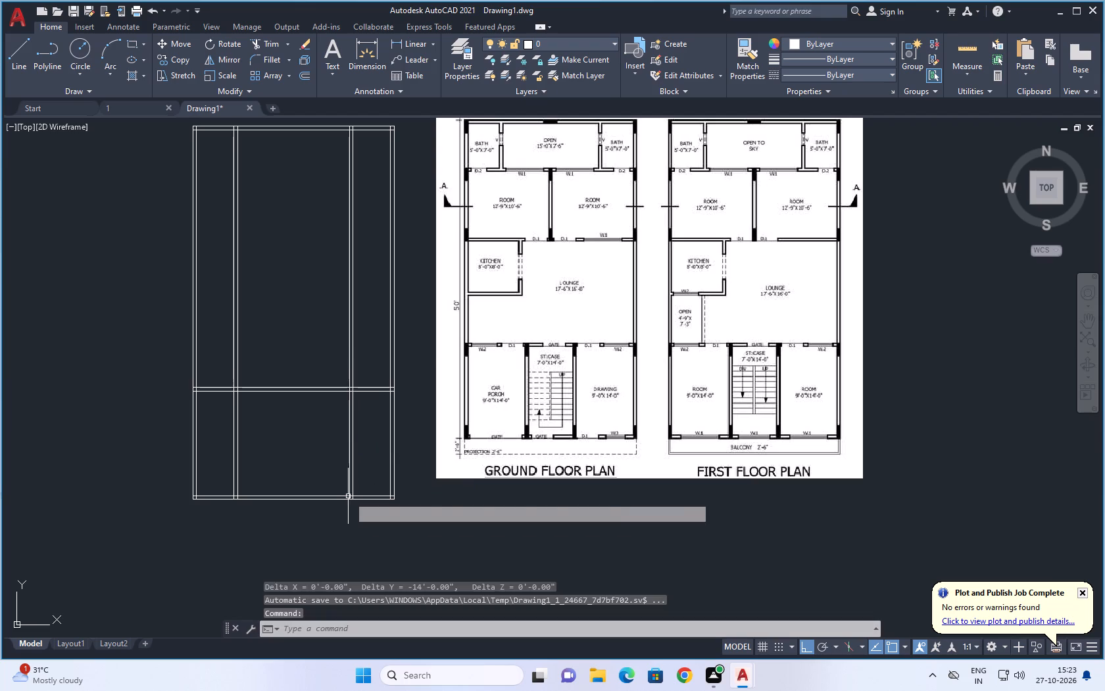
{"action": "key", "text": "Escape"}
{"action": "key", "text": "Escape"}
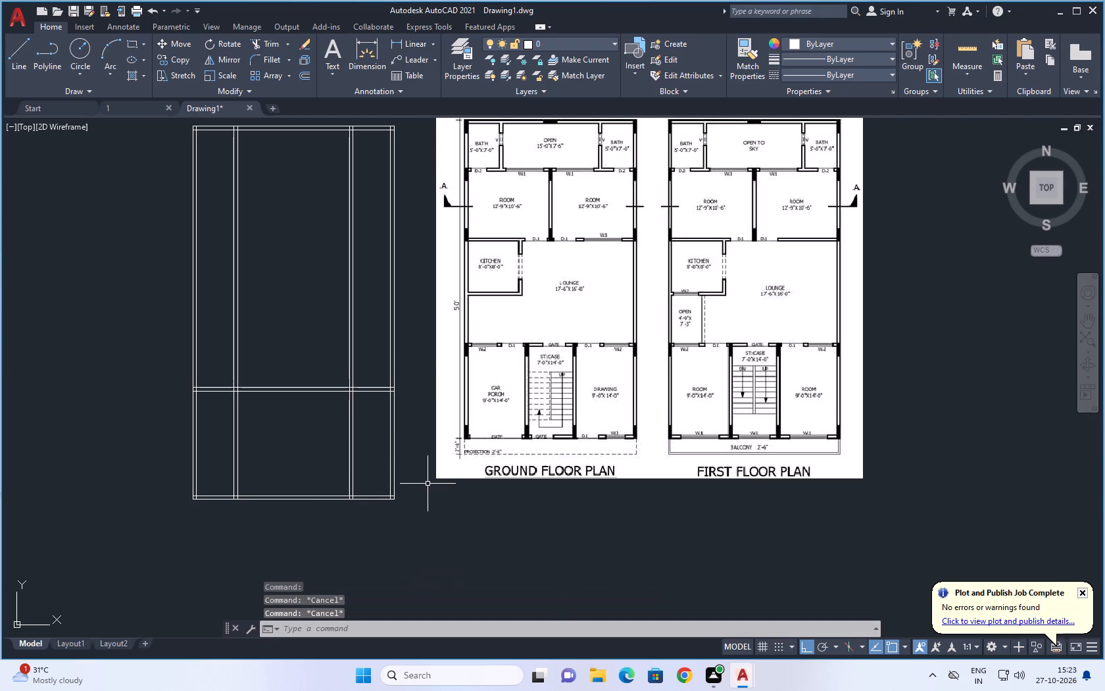
Offset the upper line of the wall between front rooms and lounge 16' upward to mark the lounge depth.
{"action": "key", "text": "o"}
{"action": "key", "text": "space"}
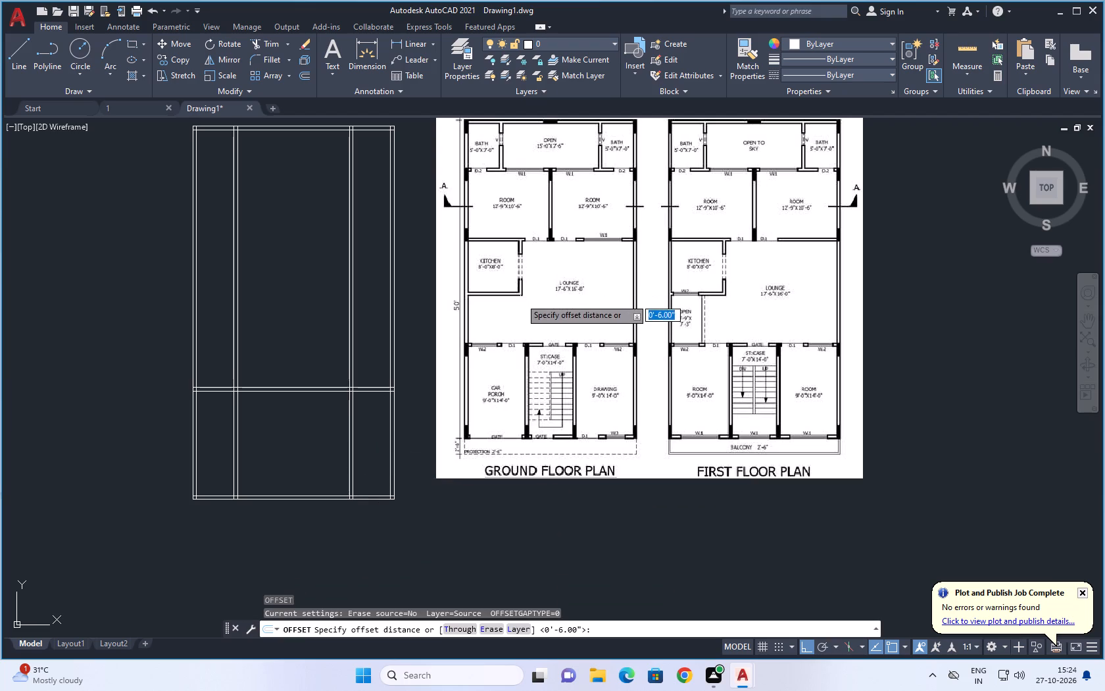
{"action": "key", "text": "1"}
{"action": "key", "text": "6"}
{"action": "type", "text": "'"}
{"action": "key", "text": "space"}
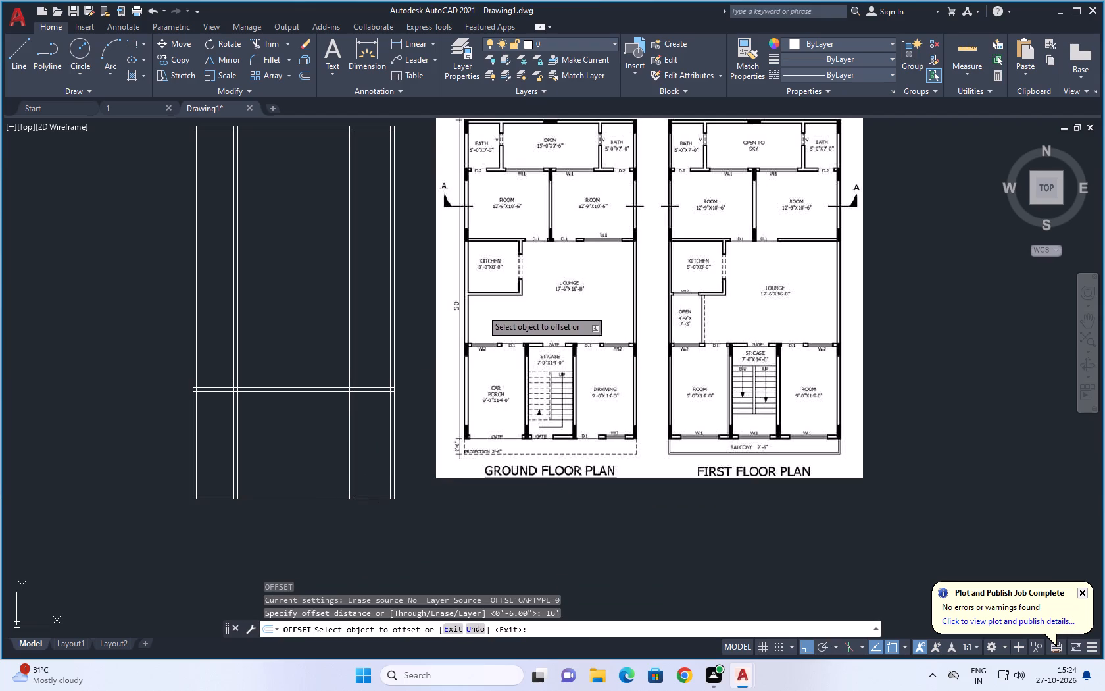
{"action": "left_click", "coordinate": [377, 386]}
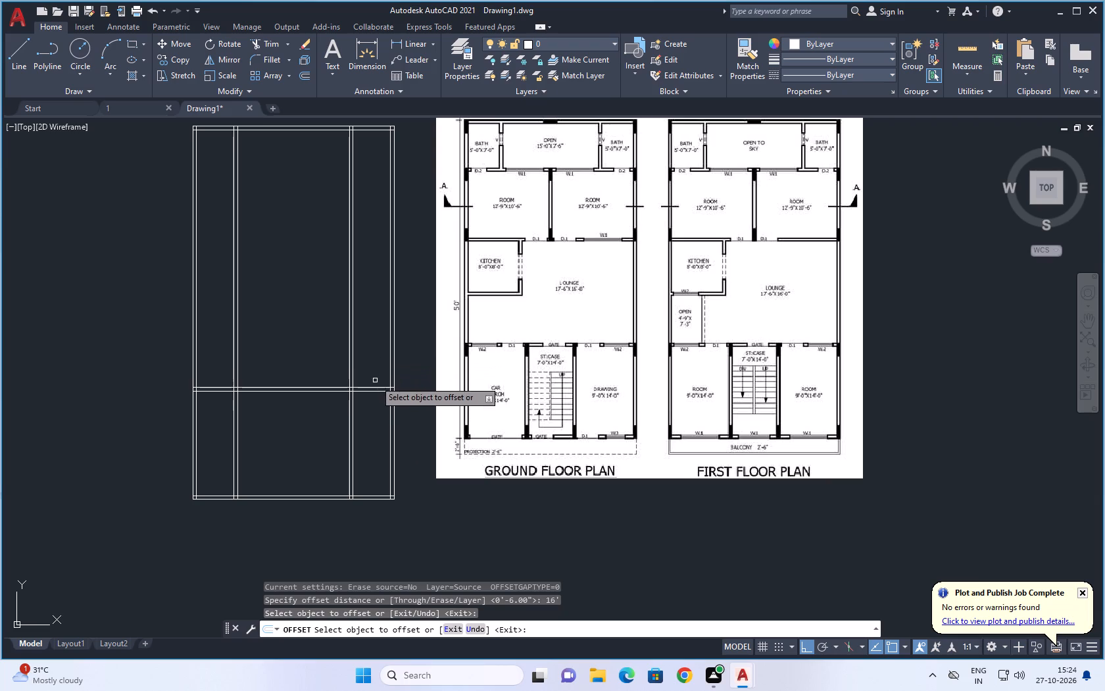
{"action": "left_click", "coordinate": [375, 388]}
{"action": "left_click", "coordinate": [382, 330]}
{"action": "key", "text": "space"}
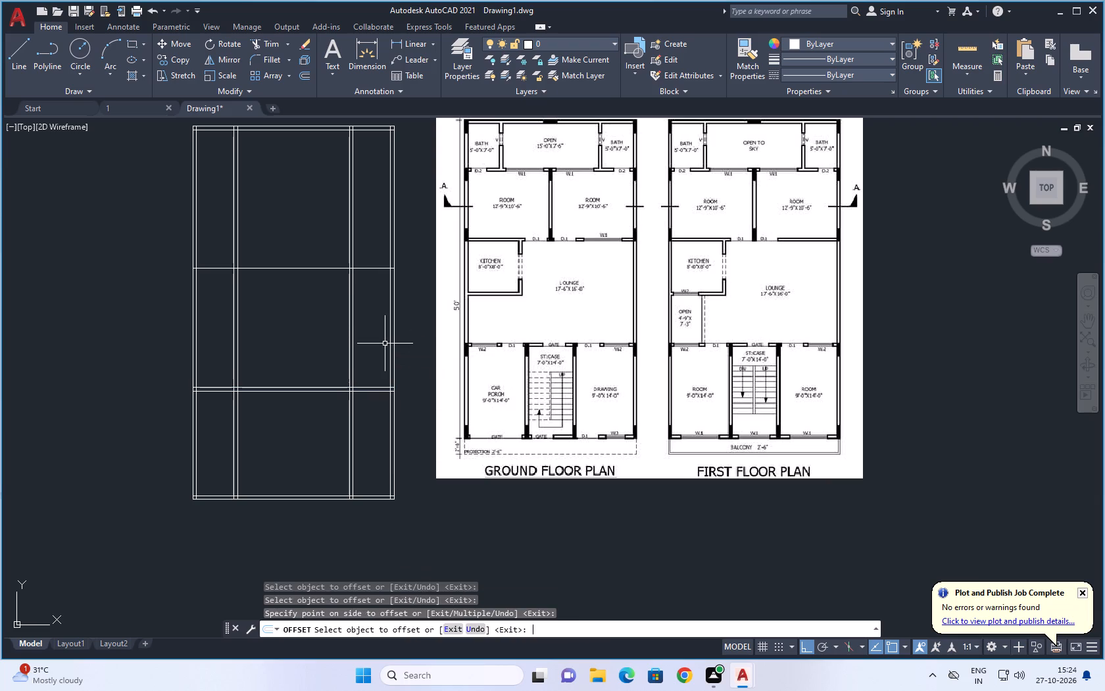
Offset the lounge's upper depth line 6" upward to form the wall between the lounge and the rear rooms.
{"action": "key", "text": "space"}
{"action": "type", "text": "6"}
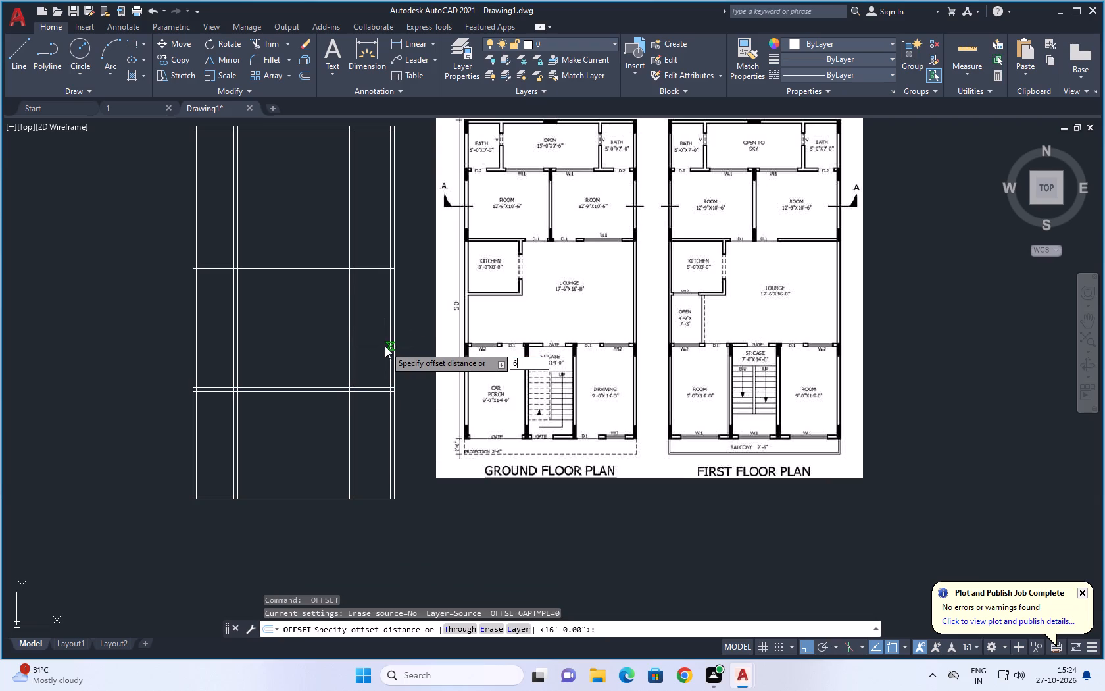
{"action": "key", "text": "space"}
{"action": "left_click", "coordinate": [374, 269]}
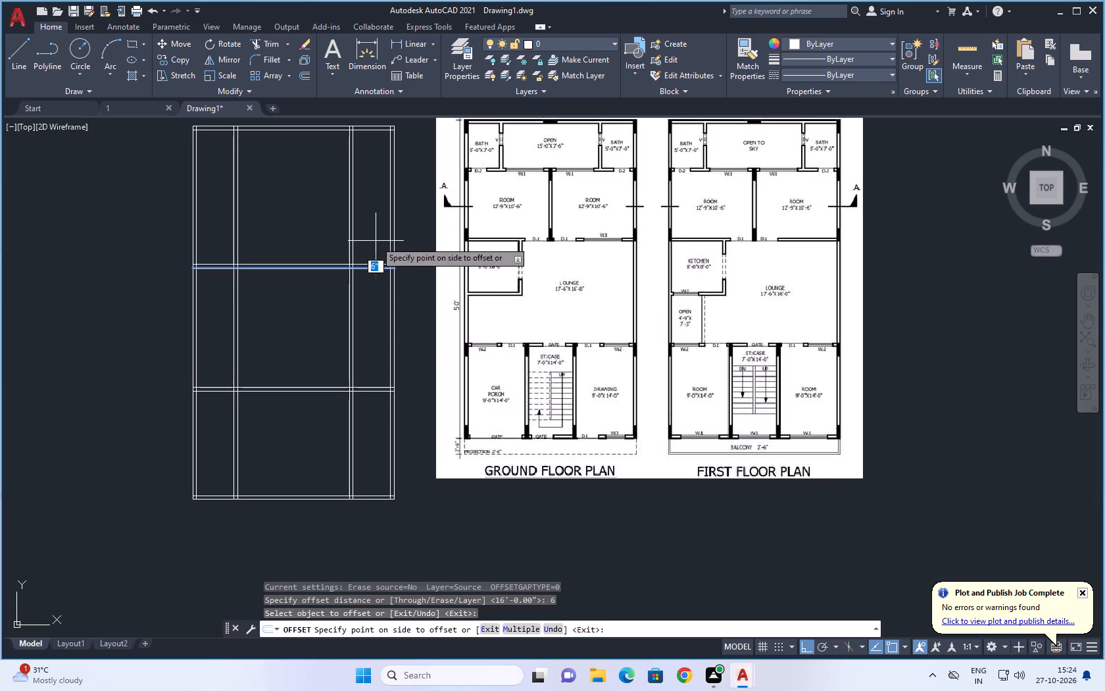
{"action": "left_click", "coordinate": [376, 240]}
{"action": "key", "text": "space"}
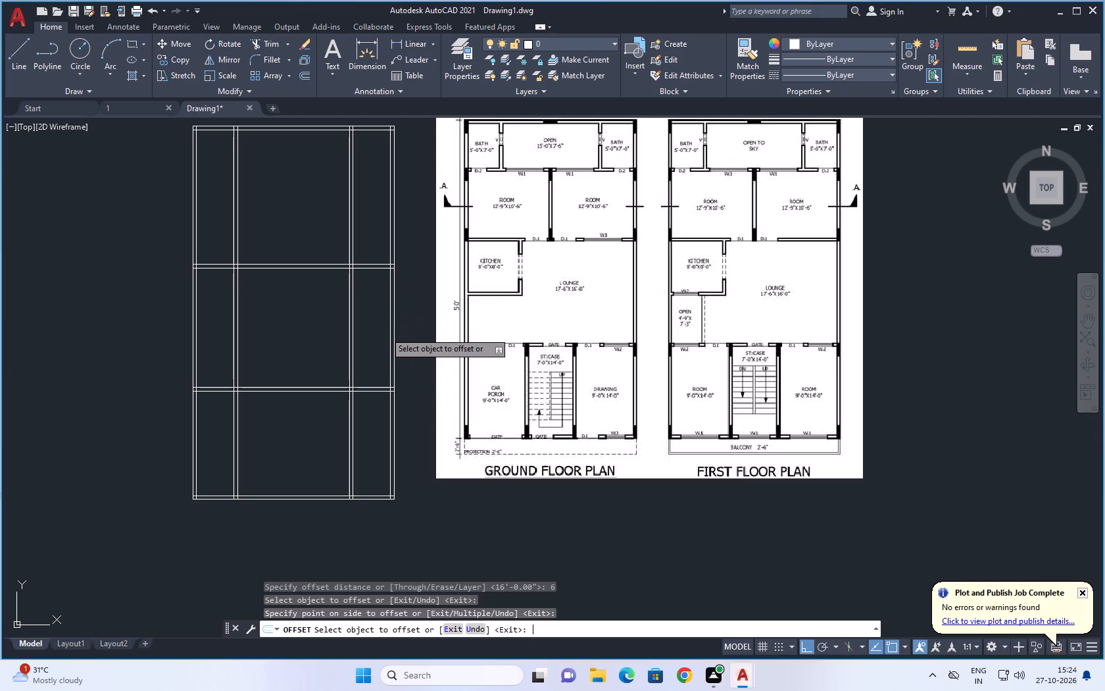
Offset the upper line of the wall above the lounge 10'6" upward to mark the depth of the two rooms.
{"action": "key", "text": "space"}
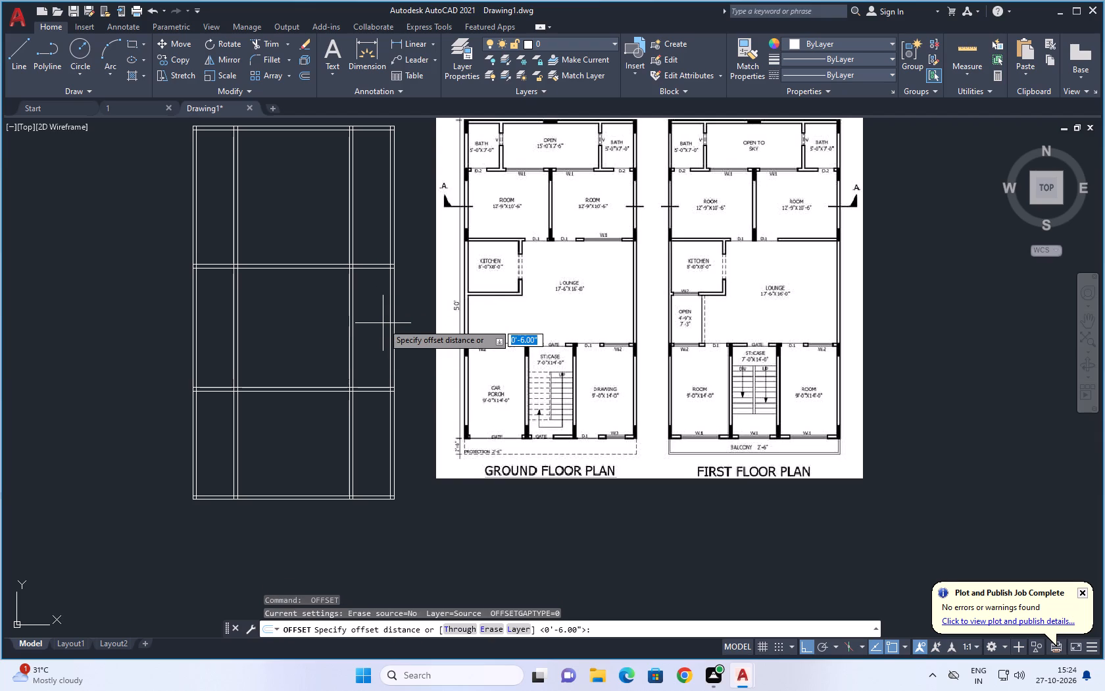
{"action": "key", "text": "1"}
{"action": "type", "text": "0'"}
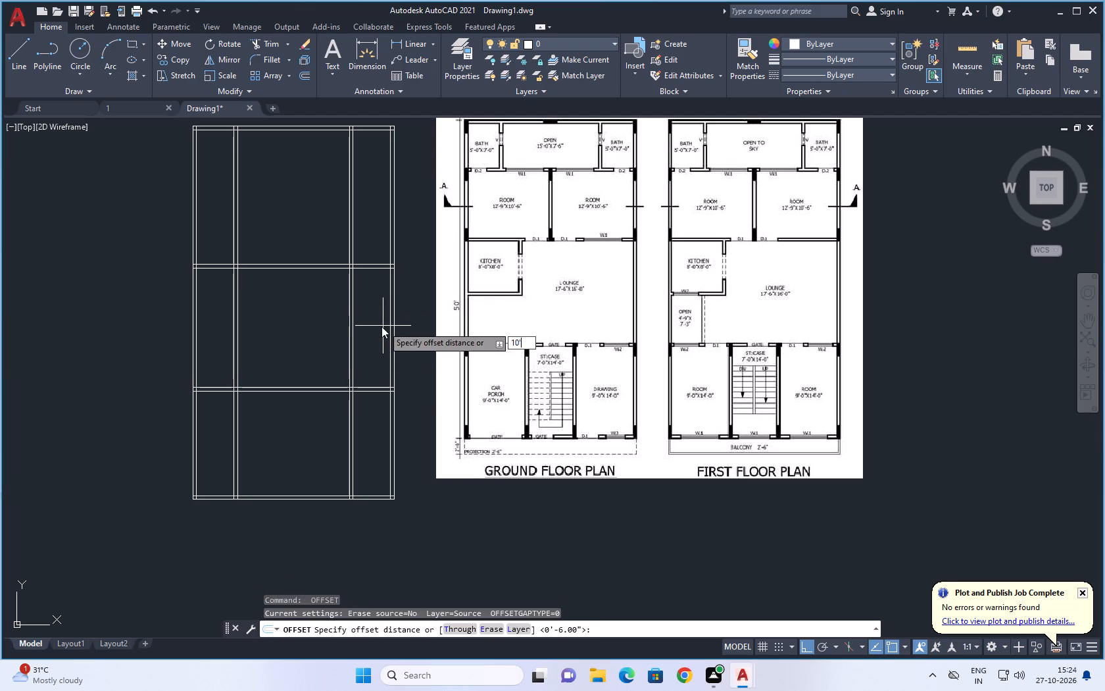
{"action": "key", "text": "6"}
{"action": "key", "text": "shift+quotedbl"}
{"action": "key", "text": "Return"}
{"action": "left_click", "coordinate": [365, 265]}
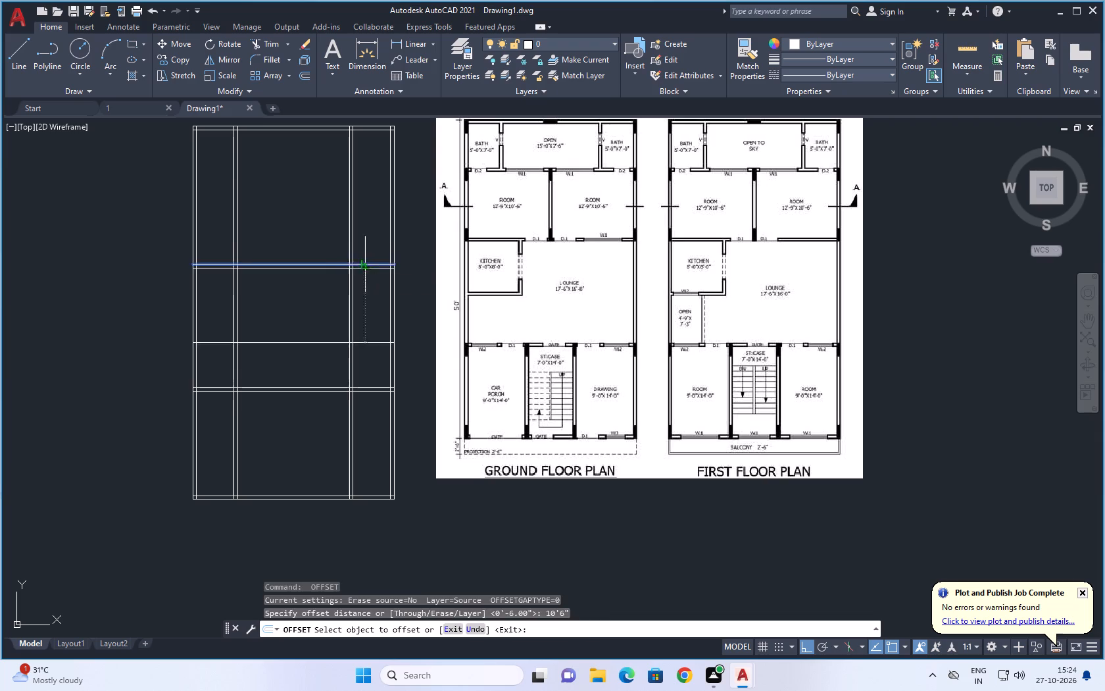
{"action": "left_click", "coordinate": [370, 207]}
{"action": "key", "text": "space"}
Offset the rooms' 10'6" depth line 6" upward to form the wall between the rooms and the bath strip.
{"action": "key", "text": "space"}
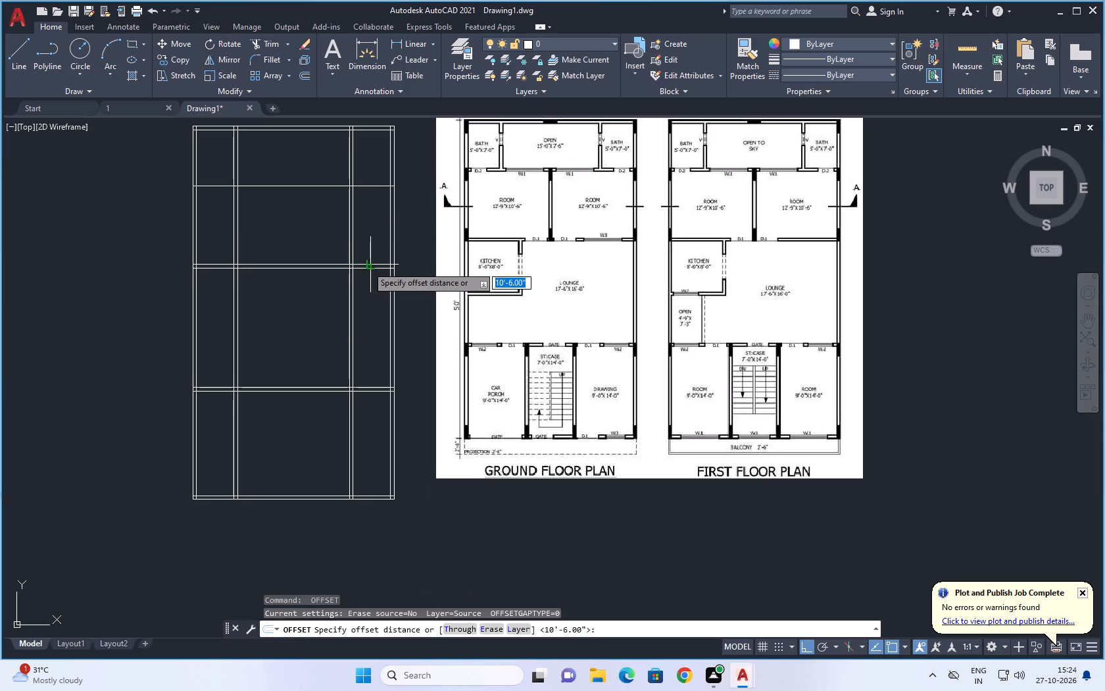
{"action": "key", "text": "6"}
{"action": "key", "text": "space"}
{"action": "left_click", "coordinate": [366, 185]}
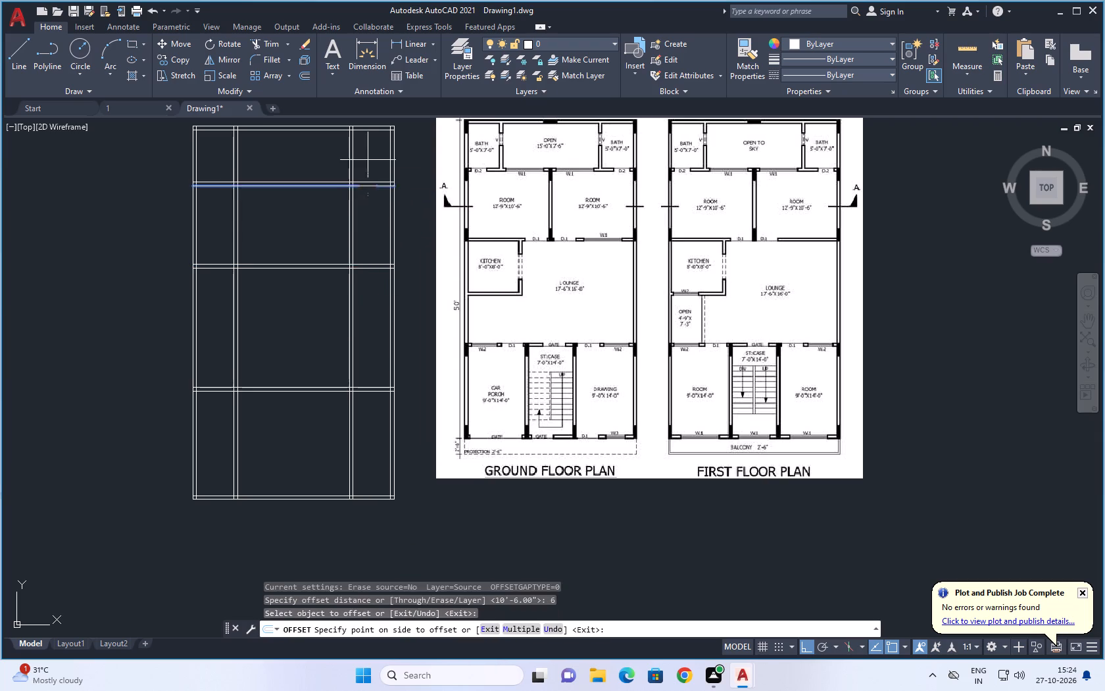
{"action": "left_click", "coordinate": [368, 160]}
{"action": "key", "text": "Escape"}
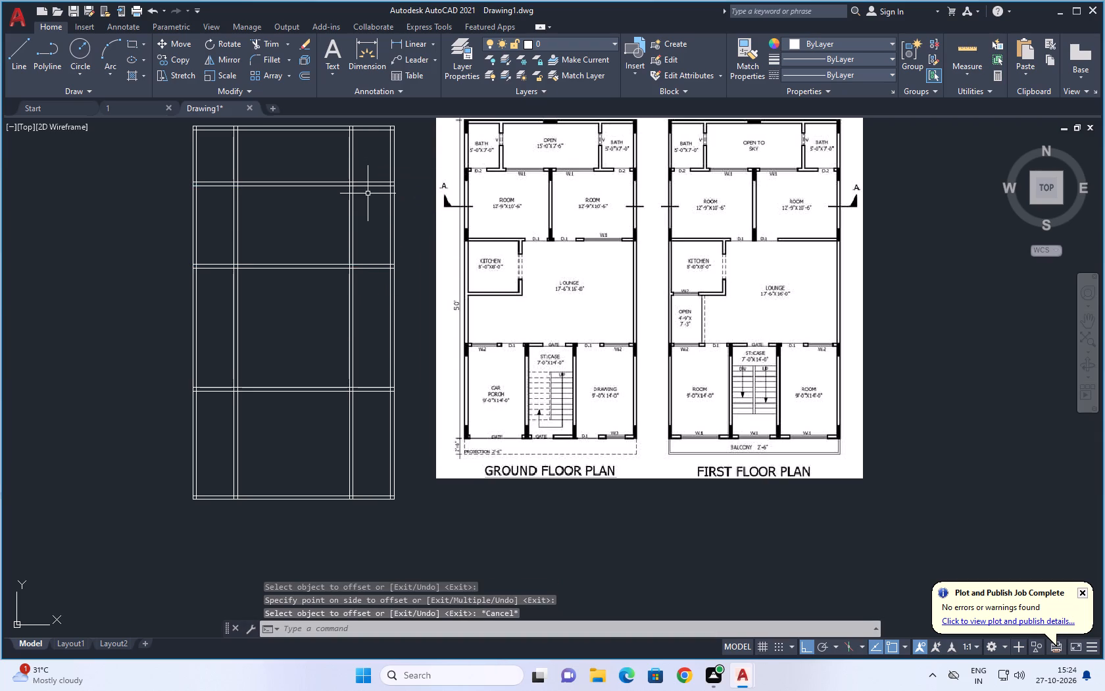
{"action": "key", "text": "Escape"}
Measure the clear depth of the bath strip from the top wall's inner line to the wall above the rooms.
{"action": "type", "text": "DI"}
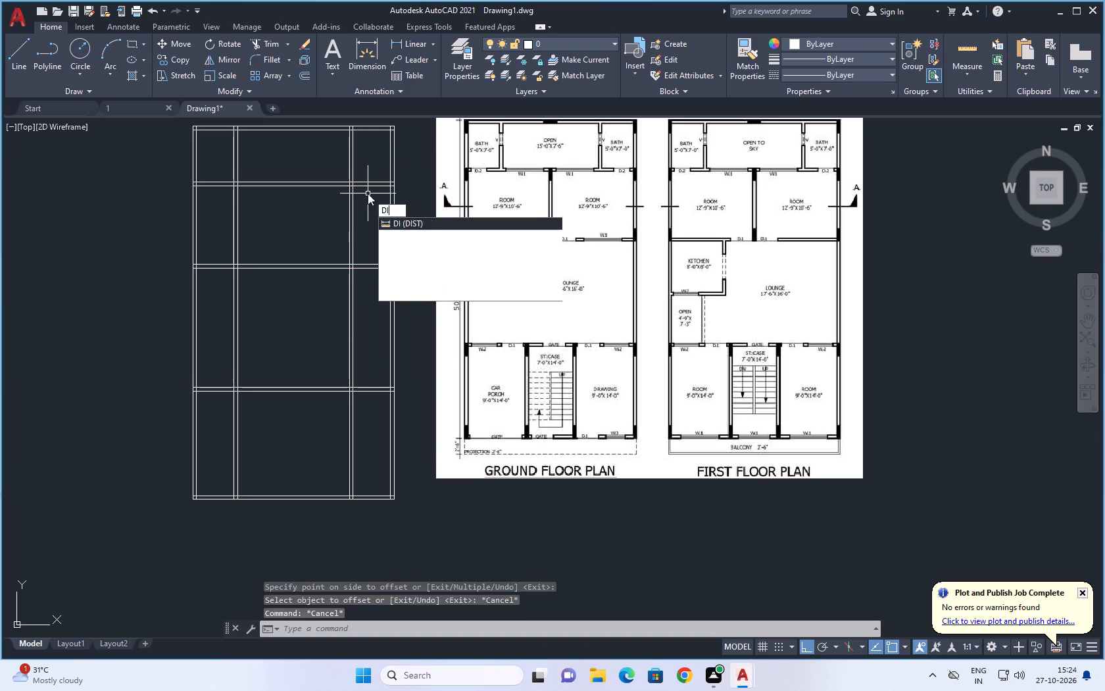
{"action": "key", "text": "space"}
{"action": "scroll", "coordinate": [355, 241], "scroll_direction": "down", "scroll_amount": 1}
{"action": "scroll", "coordinate": [277, 168], "scroll_direction": "up", "scroll_amount": 3}
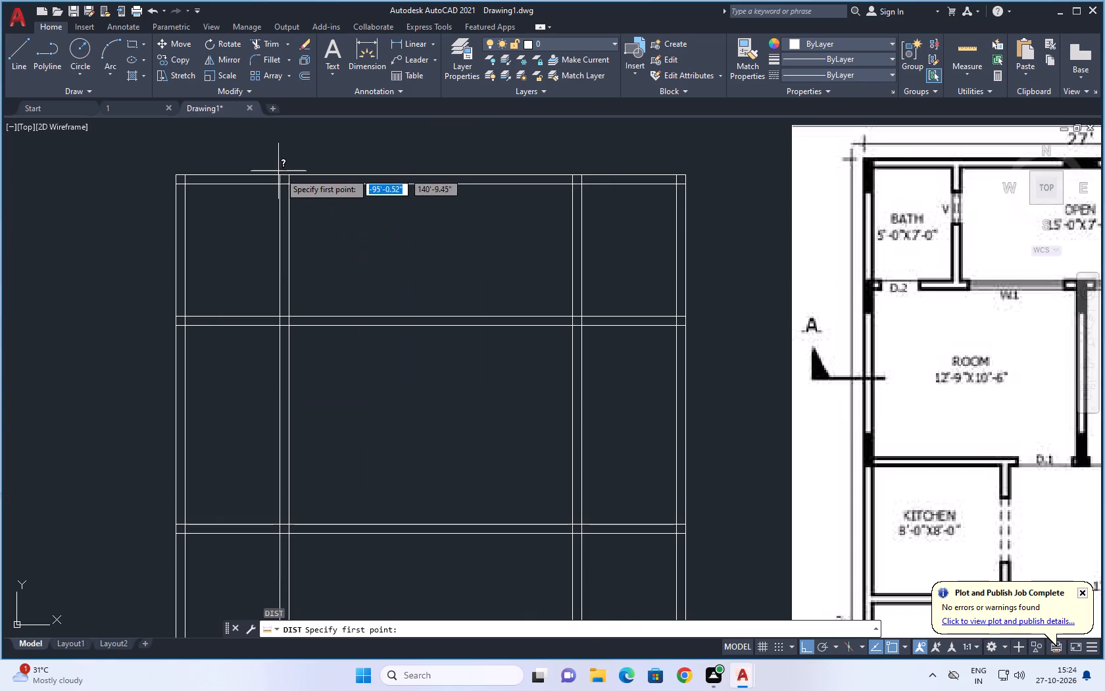
{"action": "left_click", "coordinate": [286, 182]}
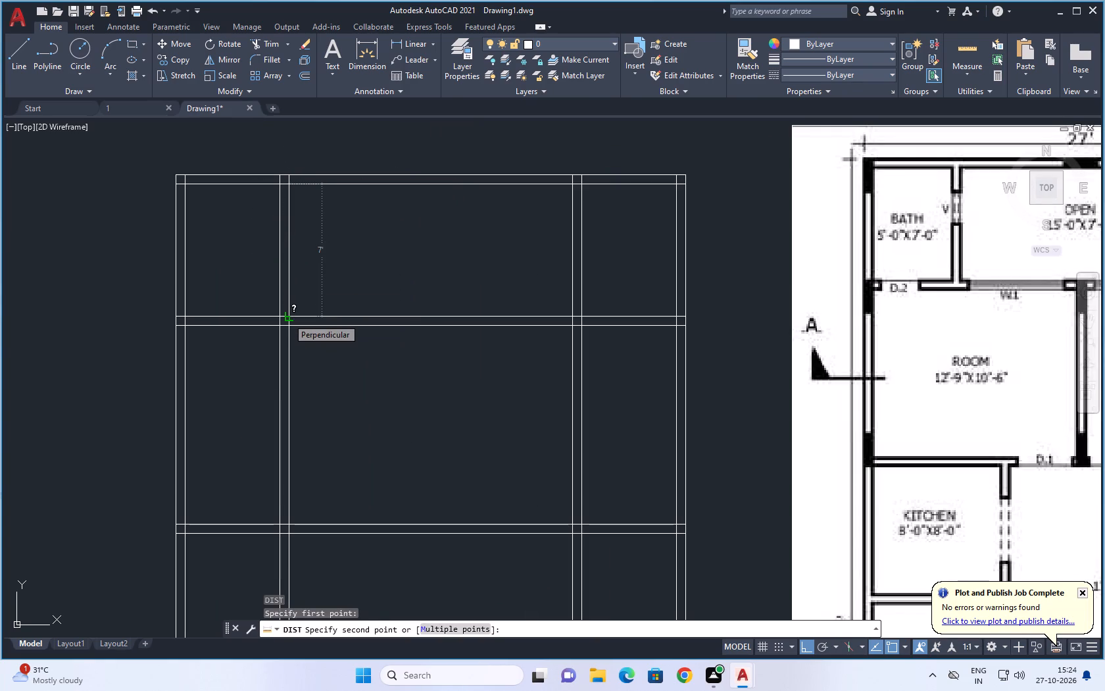
{"action": "key", "text": "Escape"}
{"action": "scroll", "coordinate": [312, 266], "scroll_direction": "down", "scroll_amount": 3}
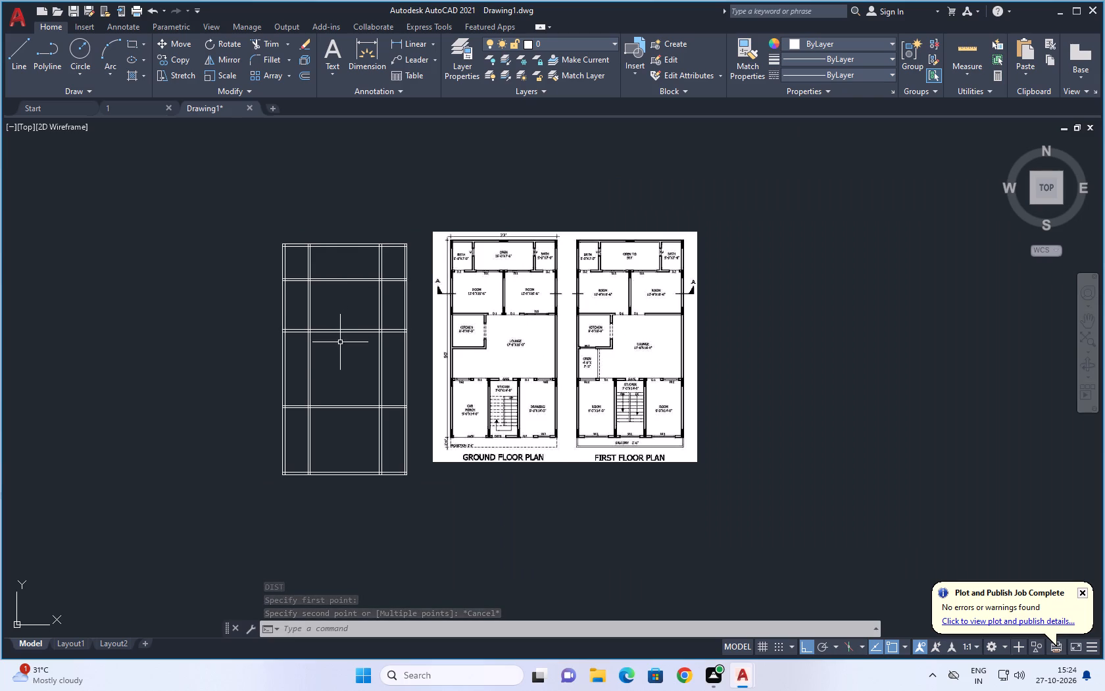
{"action": "key", "text": "Escape"}
{"action": "key", "text": "Escape"}
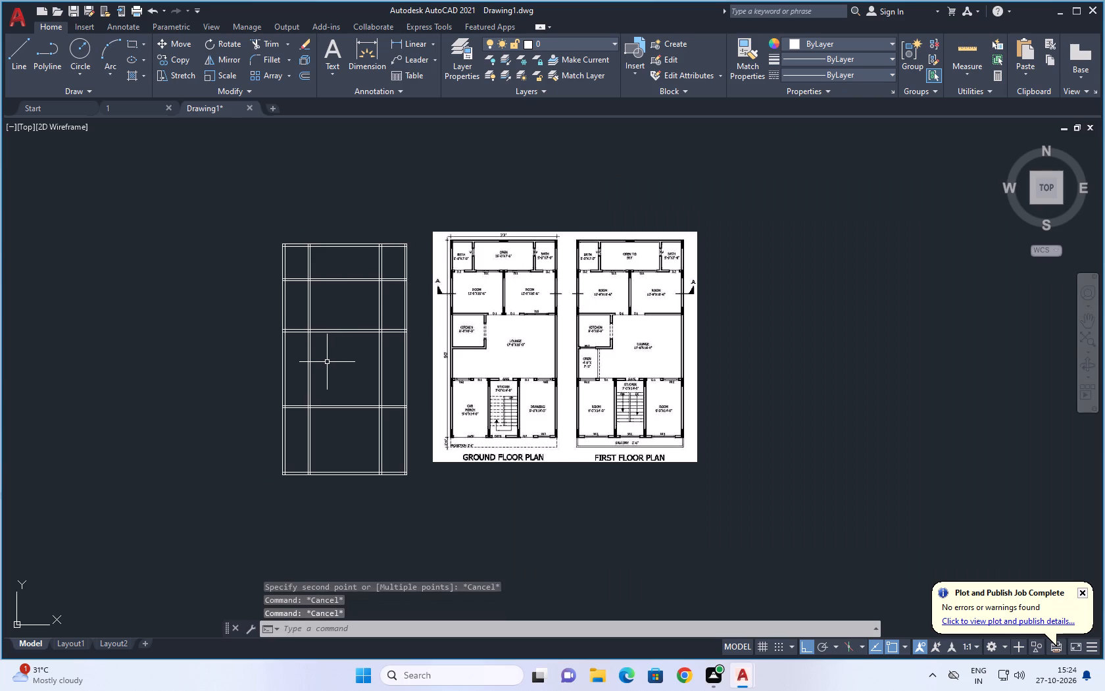
Trim the overlapping lines in the top wall at its left corner and at the left bath partition.
{"action": "key", "text": "t"}
{"action": "key", "text": "r"}
{"action": "key", "text": "space"}
{"action": "key", "text": "space"}
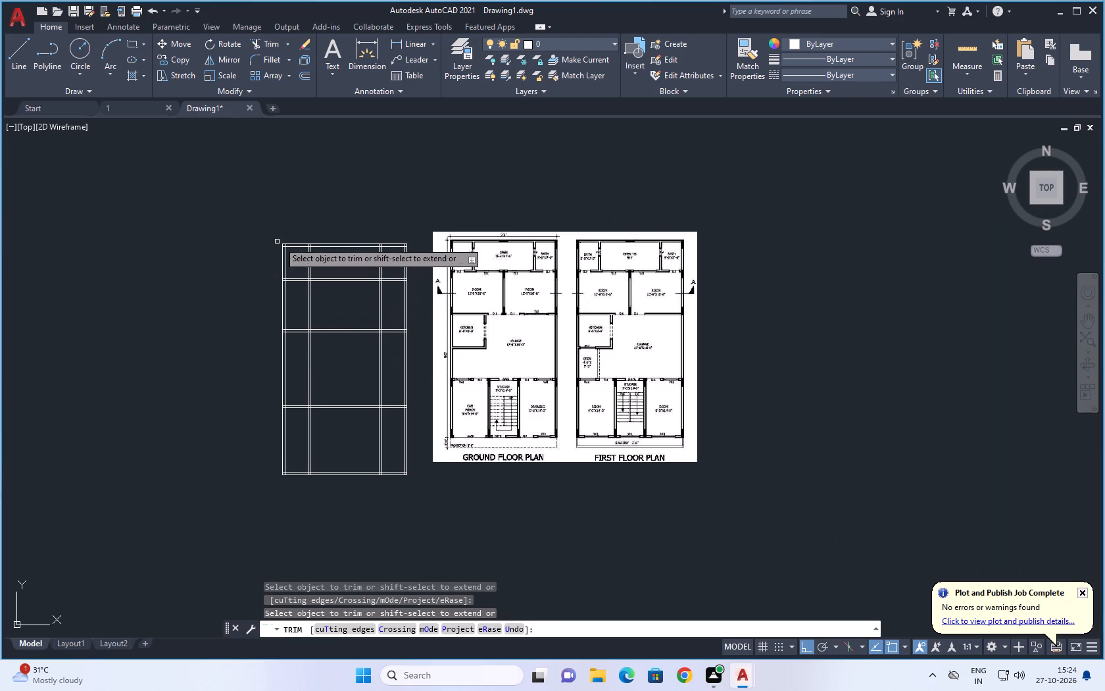
{"action": "scroll", "coordinate": [284, 242], "scroll_direction": "up", "scroll_amount": 7}
{"action": "left_click_drag", "start_coordinate": [293, 261], "coordinate": [253, 317]}
{"action": "scroll", "coordinate": [251, 311], "scroll_direction": "down", "scroll_amount": 4}
{"action": "scroll", "coordinate": [337, 301], "scroll_direction": "up", "scroll_amount": 3}
{"action": "left_click_drag", "start_coordinate": [344, 311], "coordinate": [441, 328]}
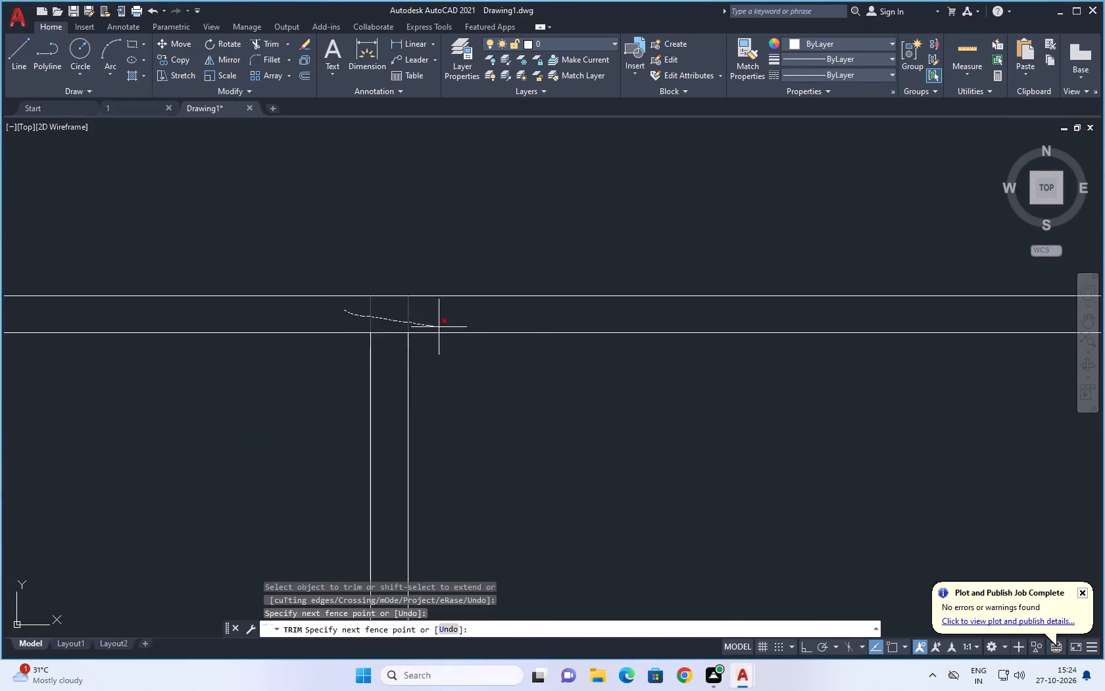
{"action": "left_click_drag", "start_coordinate": [441, 328], "coordinate": [441, 328]}
{"action": "left_click_drag", "start_coordinate": [381, 322], "coordinate": [387, 345]}
{"action": "scroll", "coordinate": [380, 332], "scroll_direction": "down", "scroll_amount": 4}
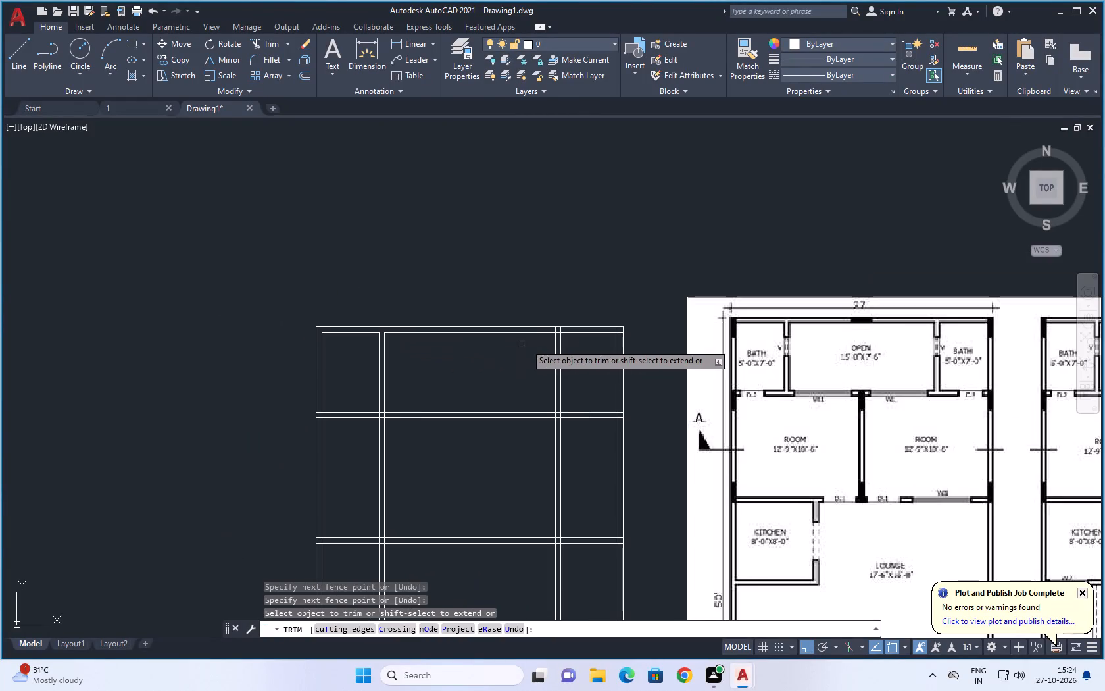
Trim the overlapping lines in the top wall at the right bath partition and at its right corner.
{"action": "scroll", "coordinate": [563, 329], "scroll_direction": "up", "scroll_amount": 4}
{"action": "left_click_drag", "start_coordinate": [561, 328], "coordinate": [469, 342]}
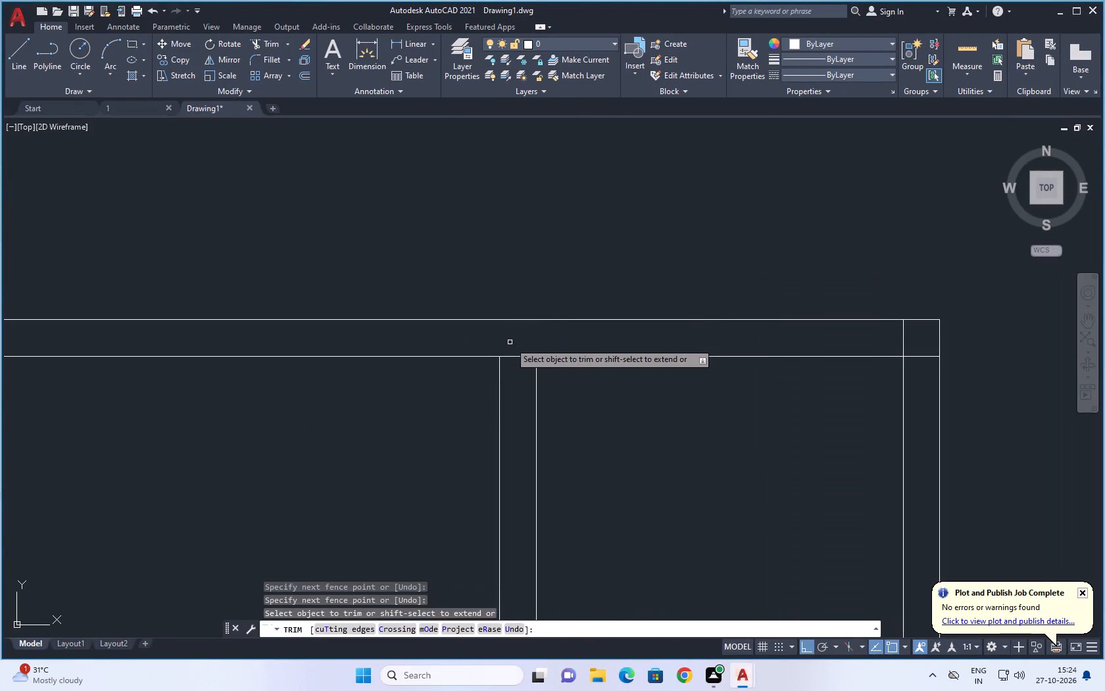
{"action": "left_click_drag", "start_coordinate": [526, 338], "coordinate": [520, 372]}
{"action": "left_click_drag", "start_coordinate": [887, 341], "coordinate": [906, 341]}
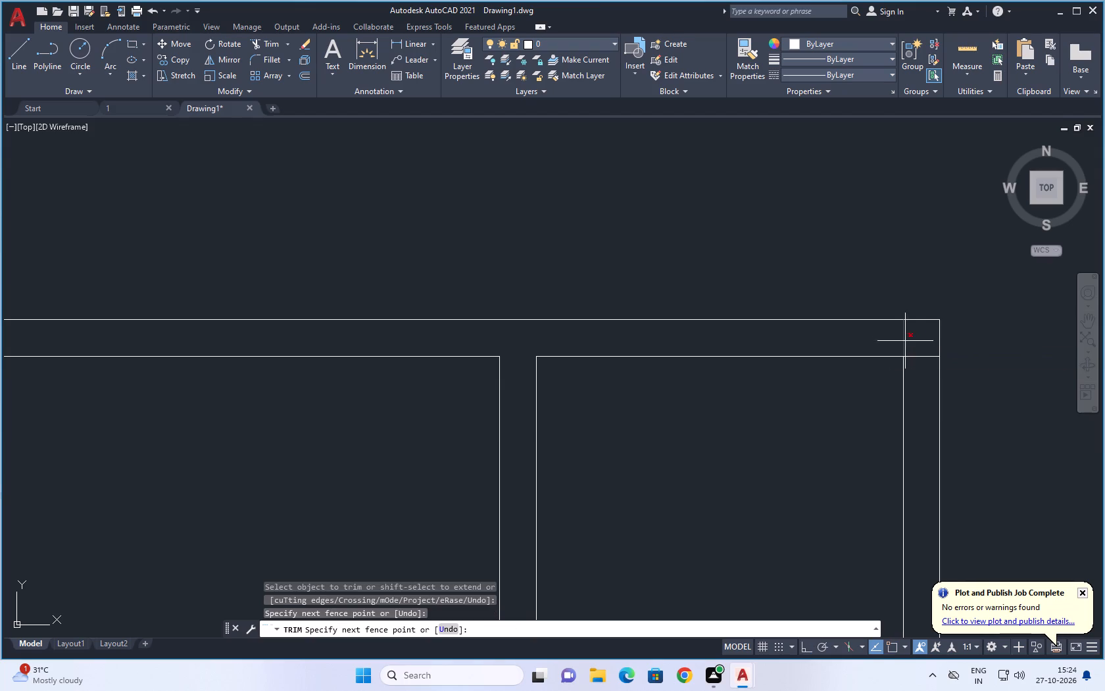
{"action": "left_click_drag", "start_coordinate": [906, 341], "coordinate": [921, 375]}
{"action": "scroll", "coordinate": [737, 263], "scroll_direction": "down", "scroll_amount": 4}
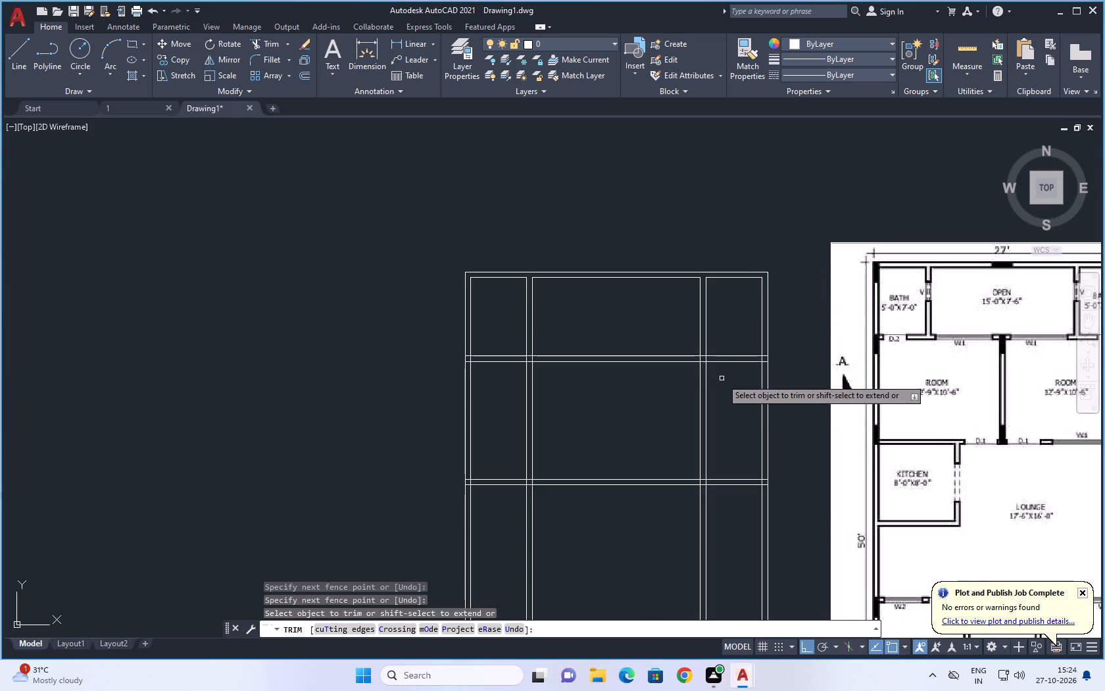
Trim both pairs of vertical partition lines out of the rooms area between the bath wall and the lounge wall.
{"action": "left_click_drag", "start_coordinate": [722, 378], "coordinate": [519, 407]}
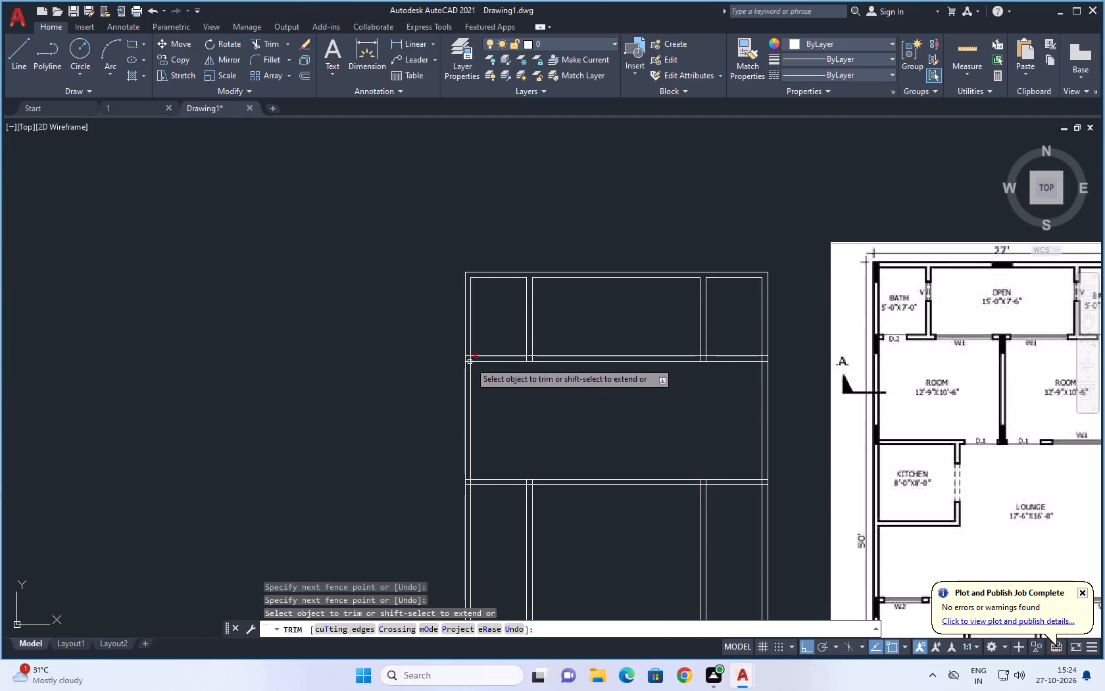
Trim the overlapping lines where the wall between baths and rooms meets the left outer wall.
{"action": "scroll", "coordinate": [467, 350], "scroll_direction": "up", "scroll_amount": 5}
{"action": "left_click_drag", "start_coordinate": [463, 347], "coordinate": [456, 494]}
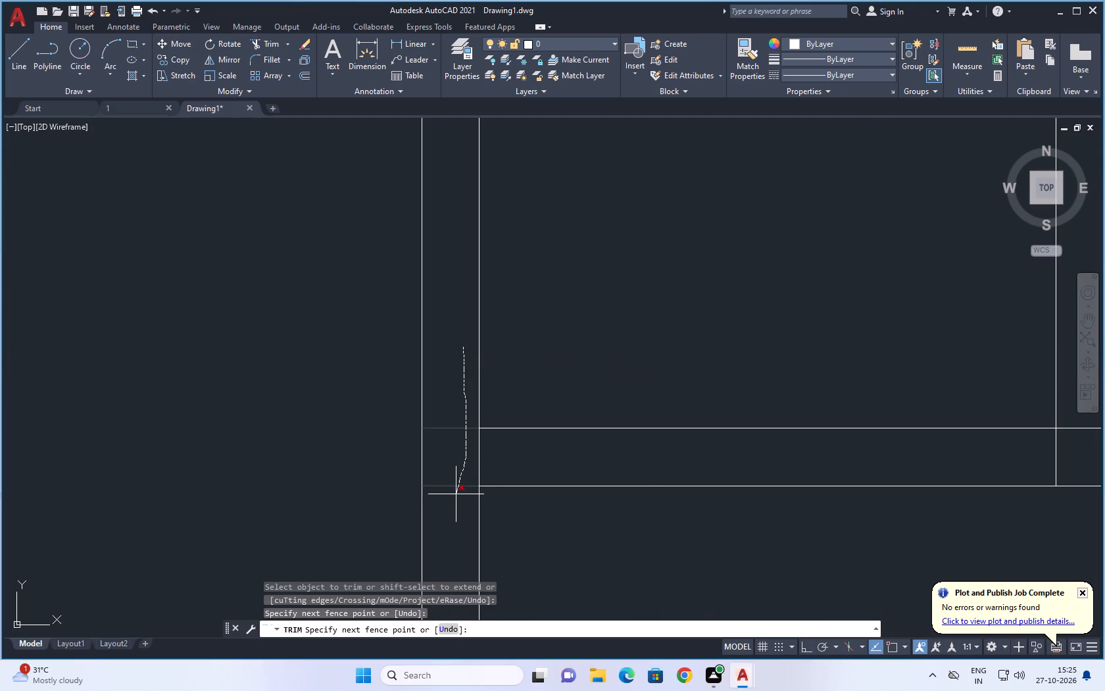
{"action": "left_click_drag", "start_coordinate": [456, 494], "coordinate": [454, 495]}
{"action": "scroll", "coordinate": [458, 361], "scroll_direction": "down", "scroll_amount": 2}
{"action": "left_click", "coordinate": [466, 401]}
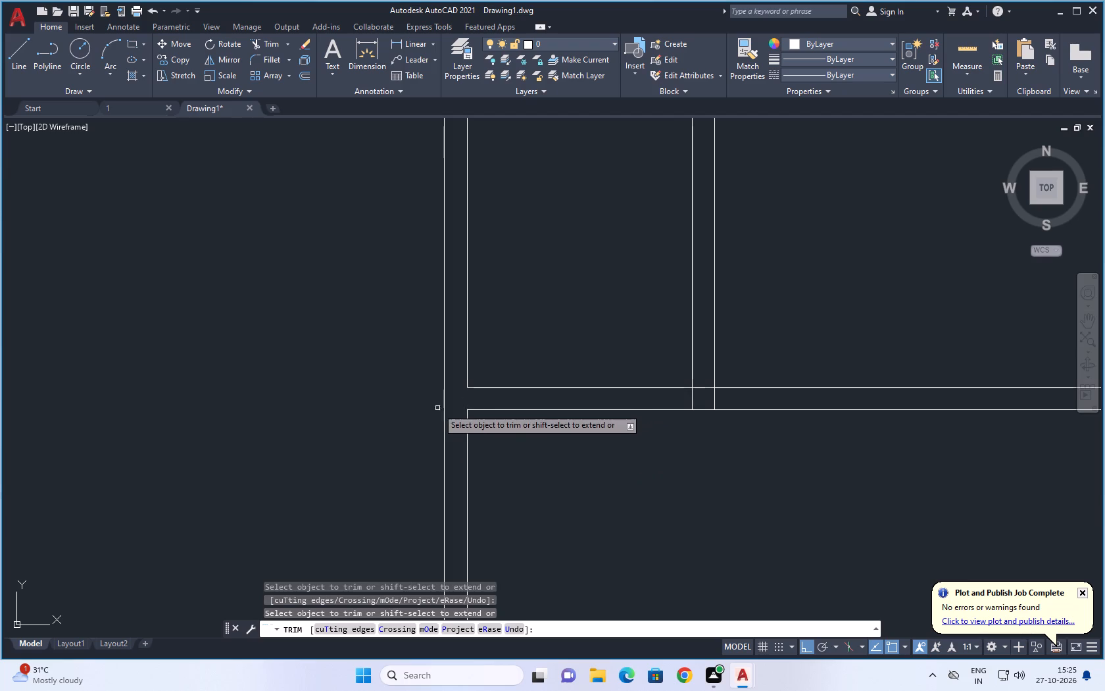
Trim the overlapping lines where the left and right bath partitions meet the wall between baths and rooms.
{"action": "scroll", "coordinate": [435, 378], "scroll_direction": "down", "scroll_amount": 4}
{"action": "scroll", "coordinate": [476, 383], "scroll_direction": "up", "scroll_amount": 7}
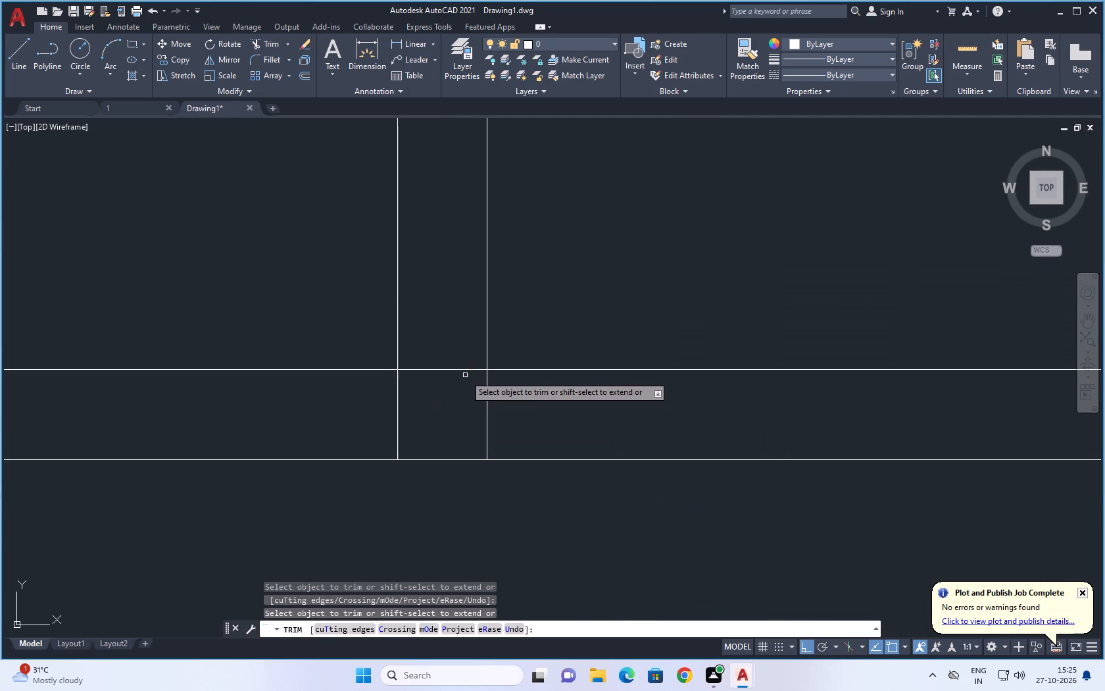
{"action": "left_click_drag", "start_coordinate": [556, 409], "coordinate": [366, 406]}
{"action": "left_click_drag", "start_coordinate": [453, 342], "coordinate": [426, 389]}
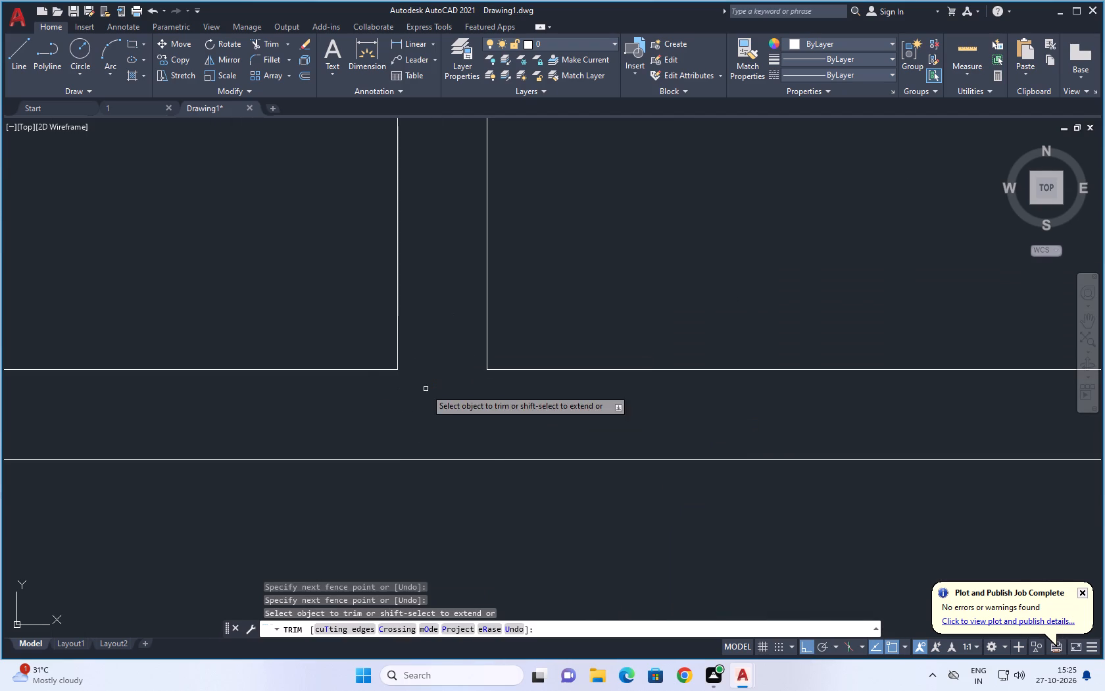
{"action": "scroll", "coordinate": [423, 379], "scroll_direction": "down", "scroll_amount": 5}
{"action": "scroll", "coordinate": [699, 380], "scroll_direction": "up", "scroll_amount": 4}
{"action": "left_click_drag", "start_coordinate": [694, 382], "coordinate": [631, 395]}
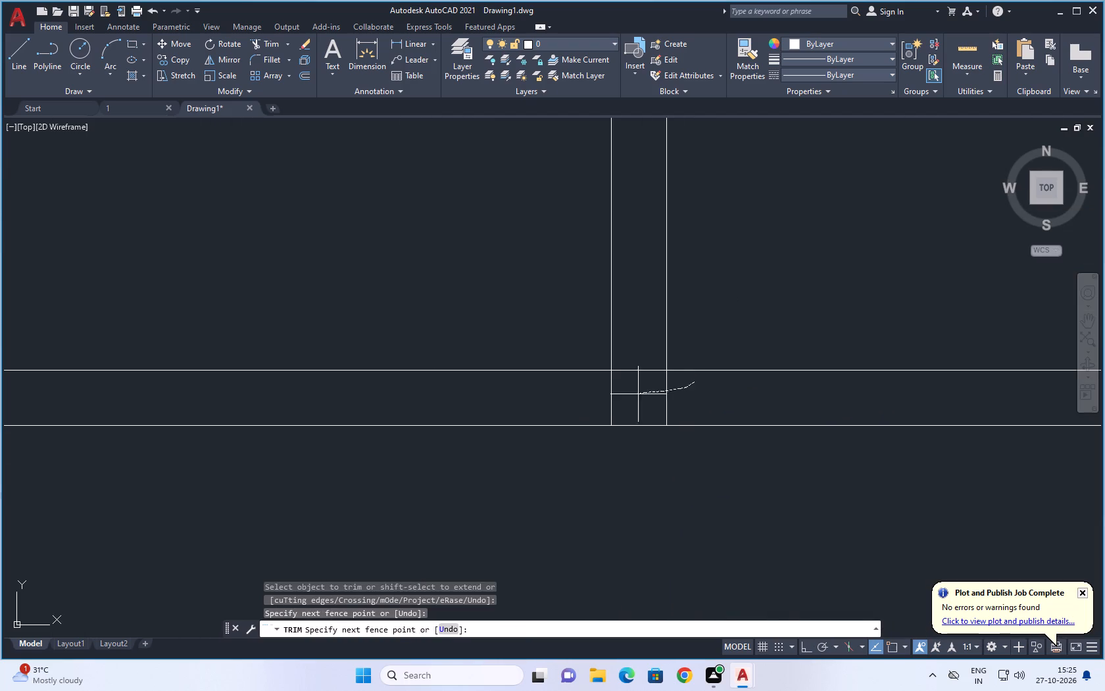
{"action": "left_click_drag", "start_coordinate": [631, 395], "coordinate": [554, 399]}
{"action": "left_click_drag", "start_coordinate": [631, 358], "coordinate": [620, 386]}
{"action": "scroll", "coordinate": [622, 342], "scroll_direction": "down", "scroll_amount": 1}
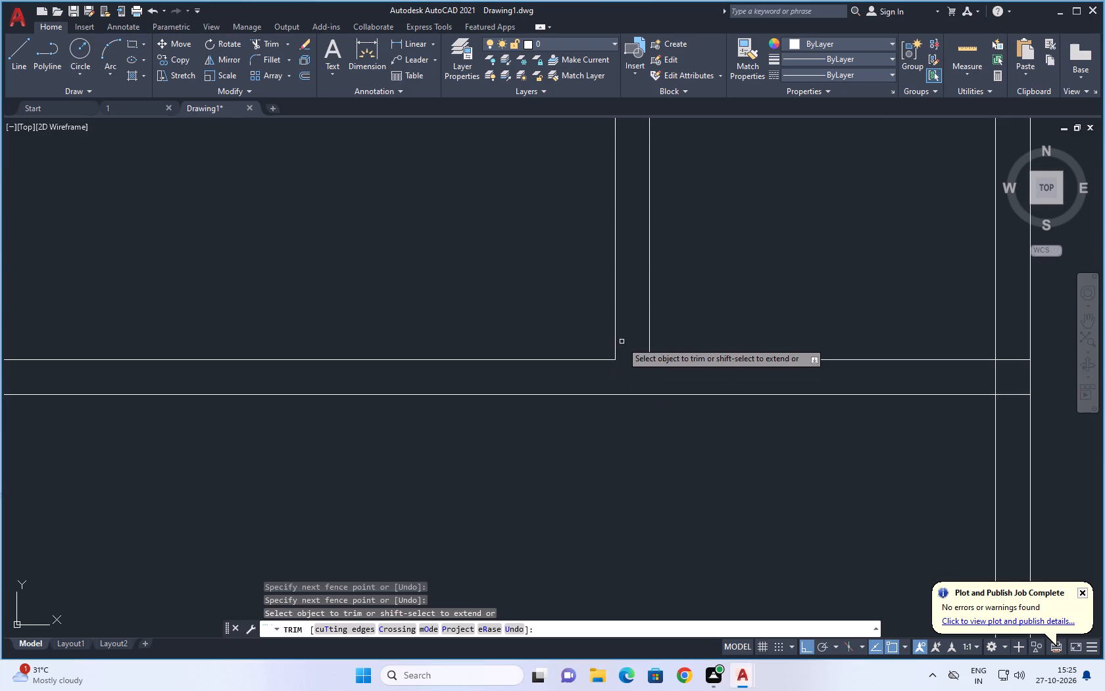
{"action": "scroll", "coordinate": [622, 342], "scroll_direction": "down", "scroll_amount": 1}
{"action": "scroll", "coordinate": [476, 218], "scroll_direction": "down", "scroll_amount": 4}
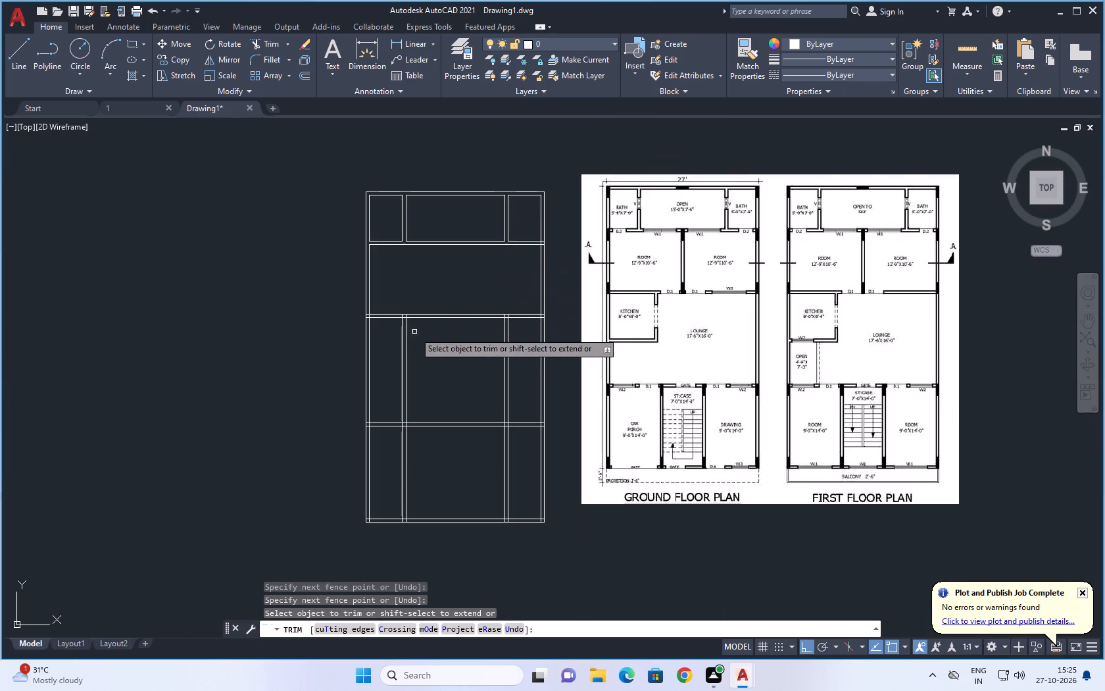
Trim both pairs of vertical partition lines out of the lounge area.
{"action": "scroll", "coordinate": [408, 336], "scroll_direction": "up", "scroll_amount": 1}
{"action": "left_click_drag", "start_coordinate": [424, 342], "coordinate": [383, 386]}
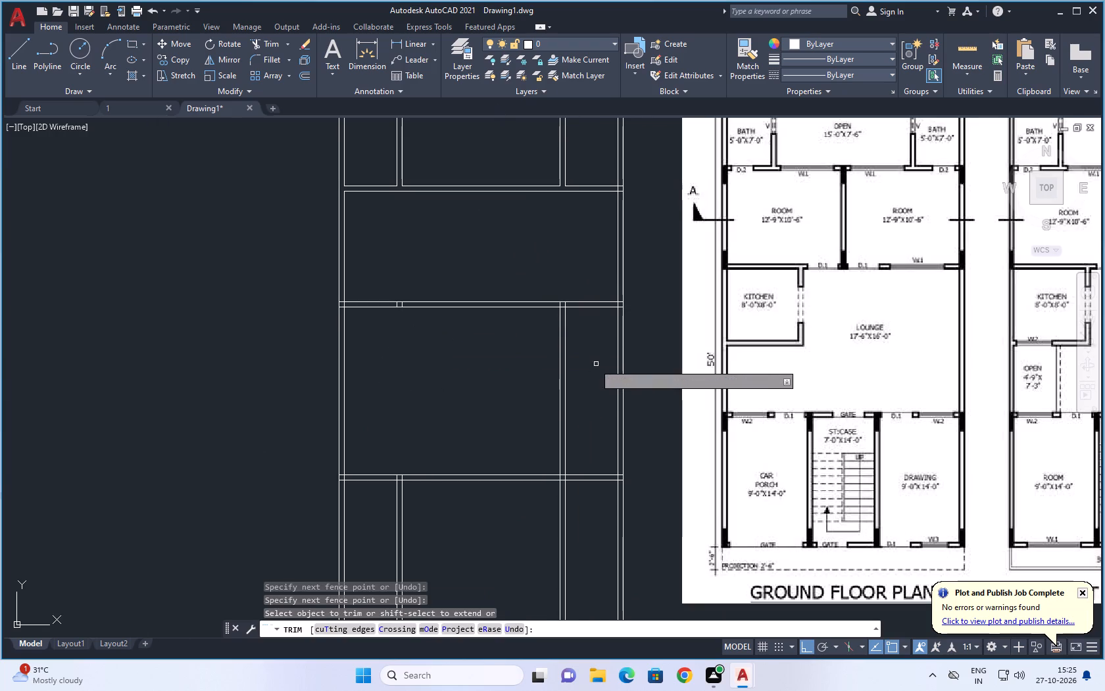
{"action": "left_click_drag", "start_coordinate": [591, 362], "coordinate": [512, 407]}
Trim the overlapping lines where the wall between baths and rooms meets the right outer wall.
{"action": "scroll", "coordinate": [617, 296], "scroll_direction": "up", "scroll_amount": 2}
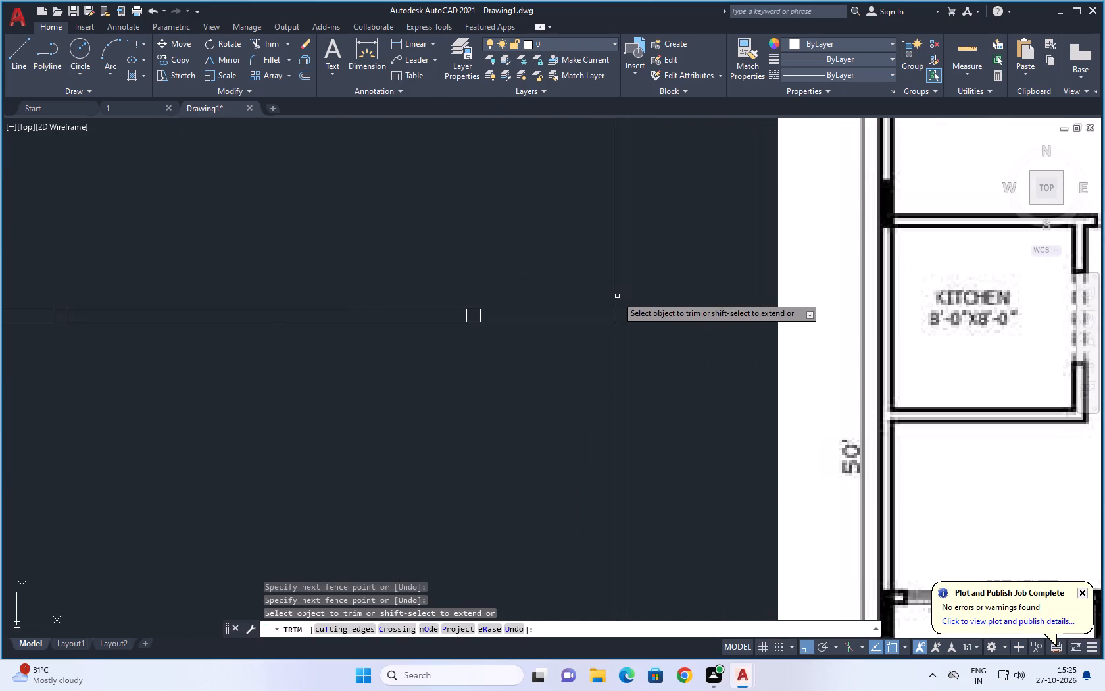
{"action": "scroll", "coordinate": [618, 301], "scroll_direction": "down", "scroll_amount": 4}
{"action": "scroll", "coordinate": [611, 224], "scroll_direction": "up", "scroll_amount": 5}
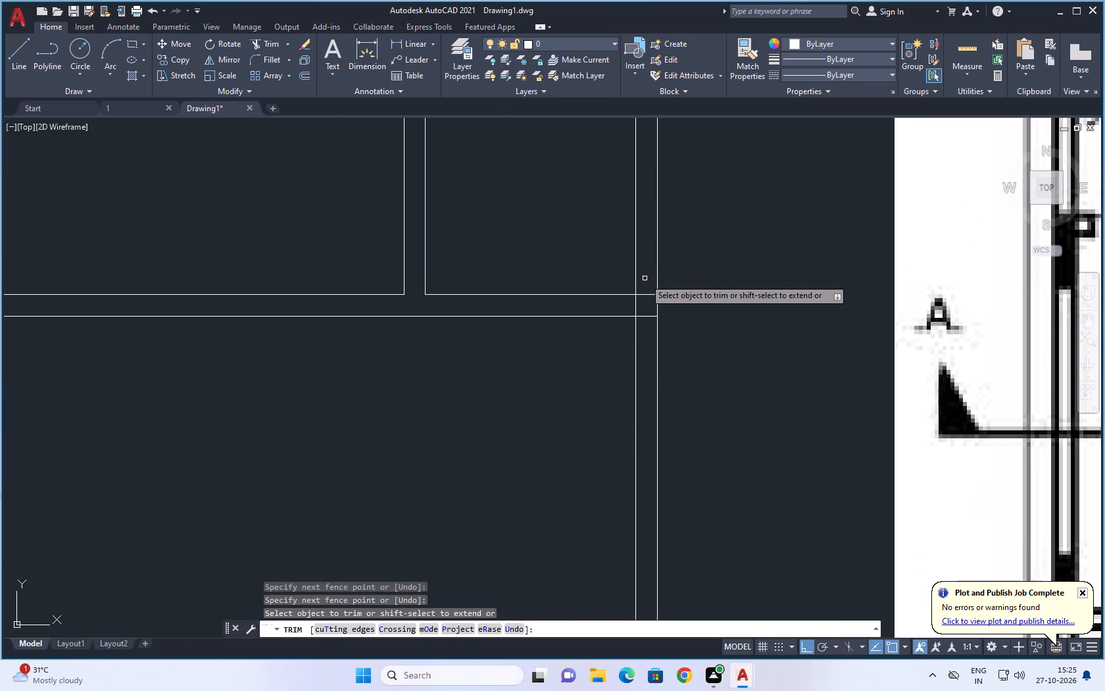
{"action": "left_click_drag", "start_coordinate": [645, 278], "coordinate": [645, 363]}
{"action": "left_click_drag", "start_coordinate": [645, 305], "coordinate": [624, 304]}
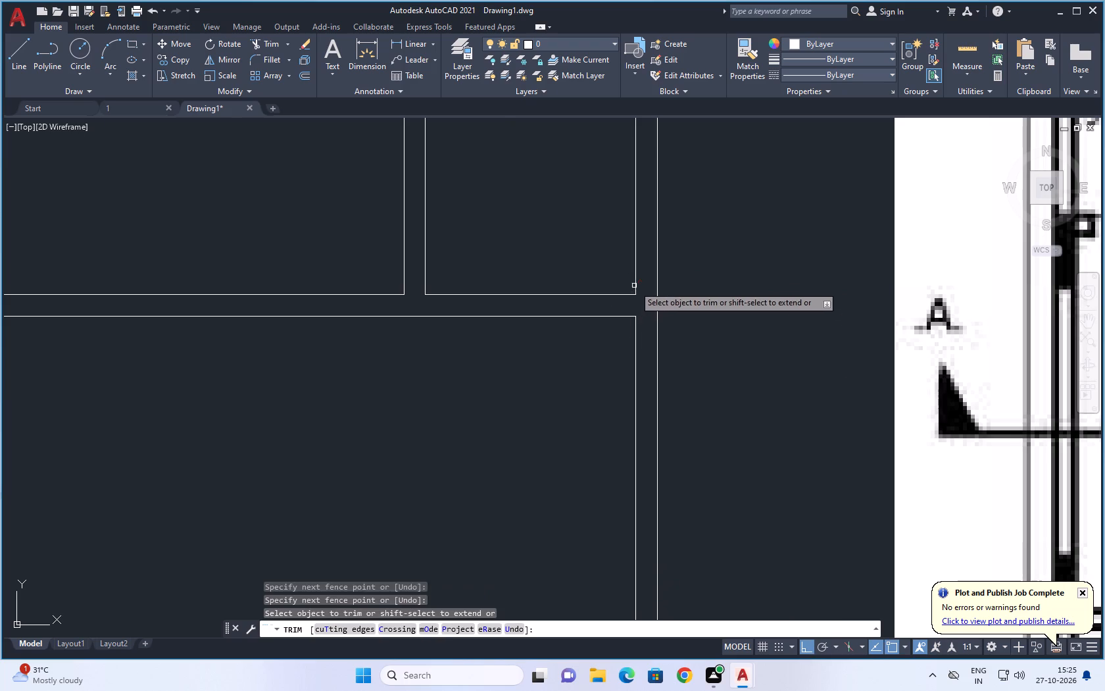
Trim the left partition stub and the overlapping lines where the wall between rooms and lounge meets the left outer wall.
{"action": "scroll", "coordinate": [635, 286], "scroll_direction": "down", "scroll_amount": 4}
{"action": "scroll", "coordinate": [478, 362], "scroll_direction": "up", "scroll_amount": 3}
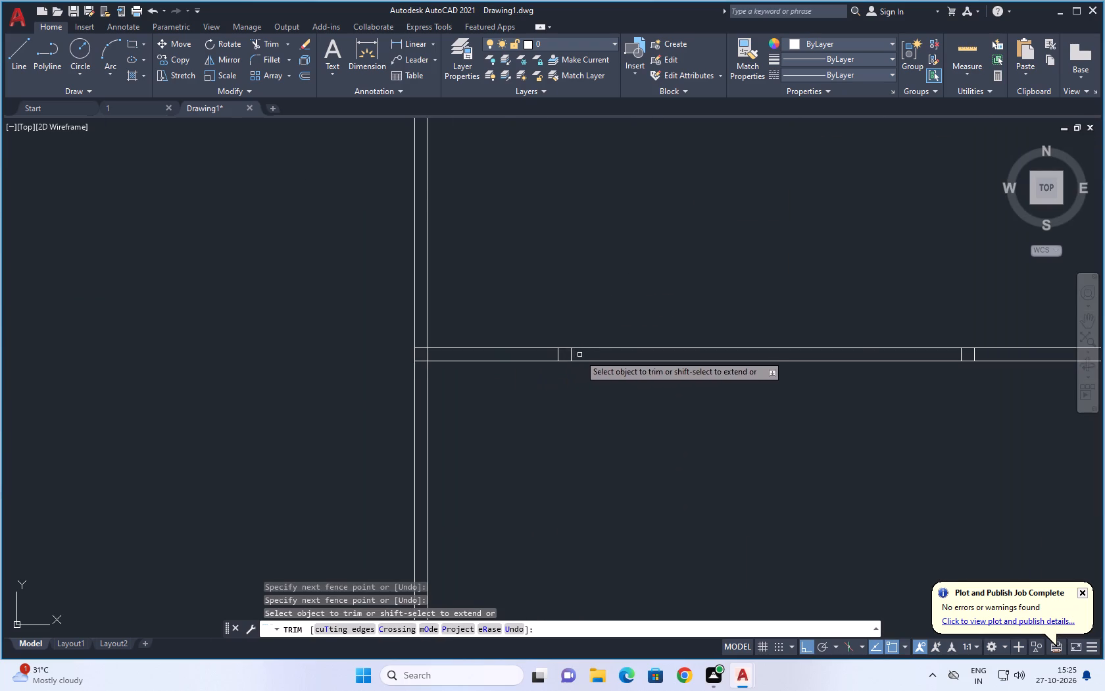
{"action": "left_click_drag", "start_coordinate": [580, 355], "coordinate": [547, 355]}
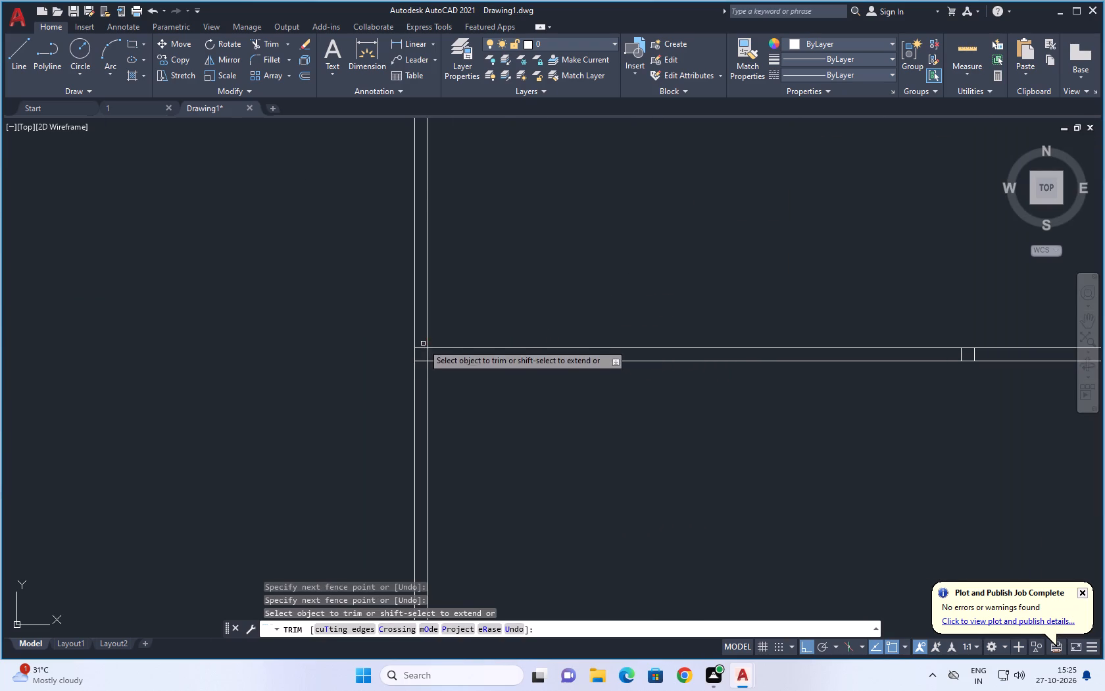
{"action": "left_click_drag", "start_coordinate": [423, 342], "coordinate": [419, 375]}
{"action": "left_click_drag", "start_coordinate": [428, 351], "coordinate": [429, 357]}
Trim the right partition stub and the overlapping lines where the wall between rooms and lounge meets the right outer wall.
{"action": "scroll", "coordinate": [427, 367], "scroll_direction": "down", "scroll_amount": 1}
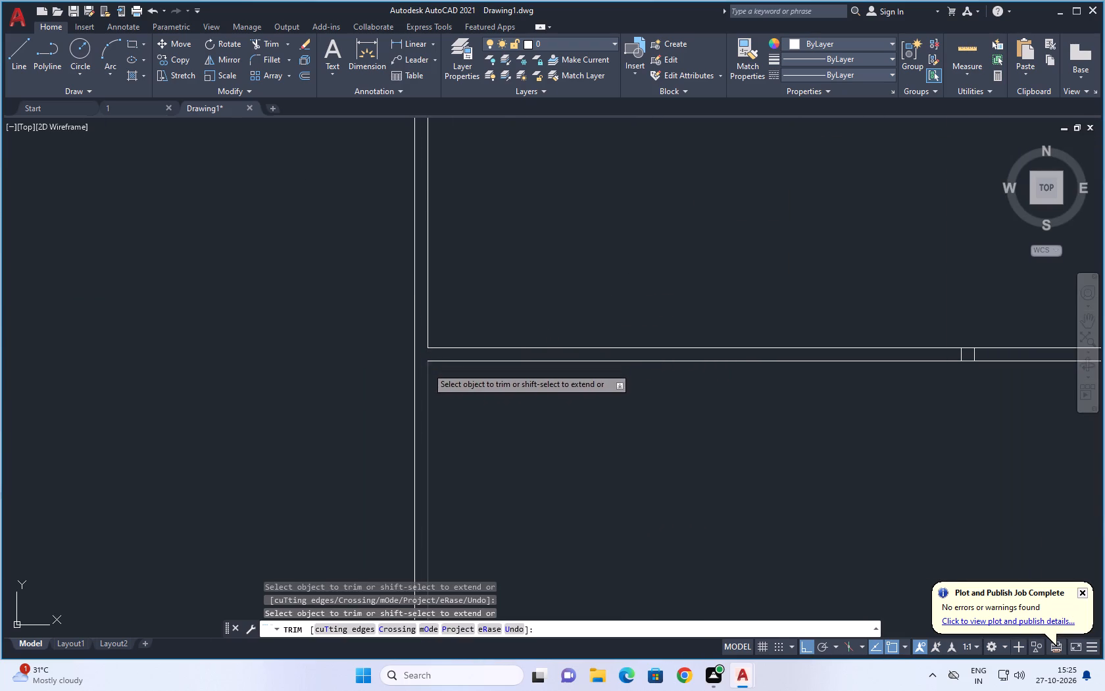
{"action": "scroll", "coordinate": [427, 367], "scroll_direction": "down", "scroll_amount": 2}
{"action": "scroll", "coordinate": [581, 365], "scroll_direction": "up", "scroll_amount": 4}
{"action": "left_click_drag", "start_coordinate": [453, 372], "coordinate": [445, 372]}
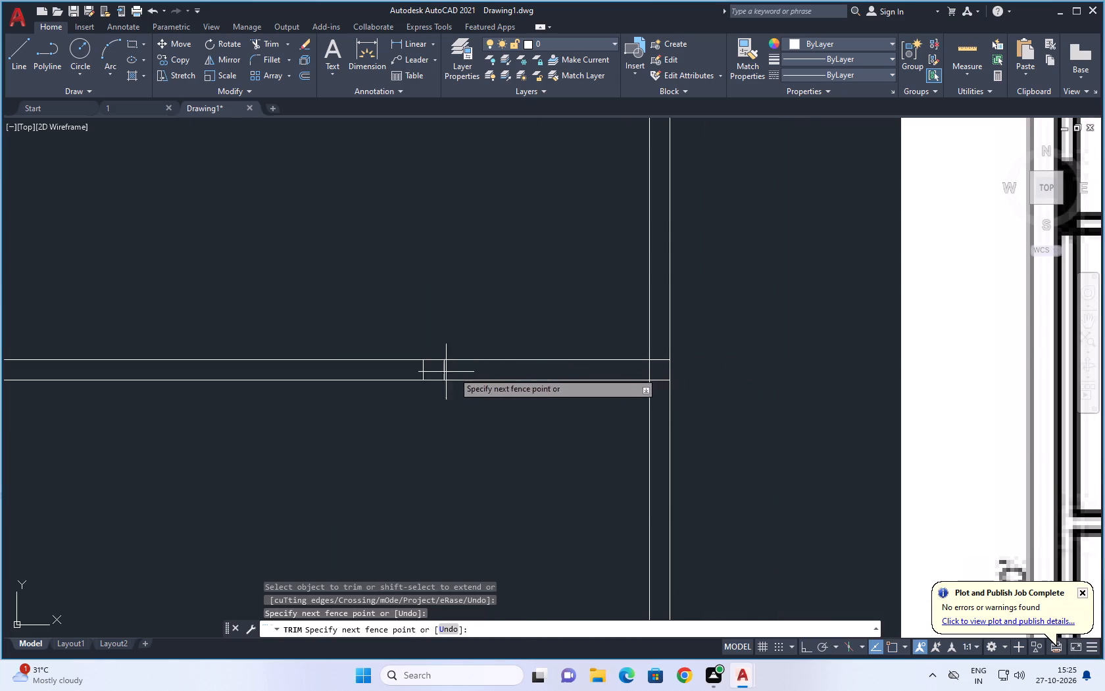
{"action": "left_click_drag", "start_coordinate": [445, 372], "coordinate": [417, 369]}
{"action": "left_click_drag", "start_coordinate": [664, 352], "coordinate": [664, 405]}
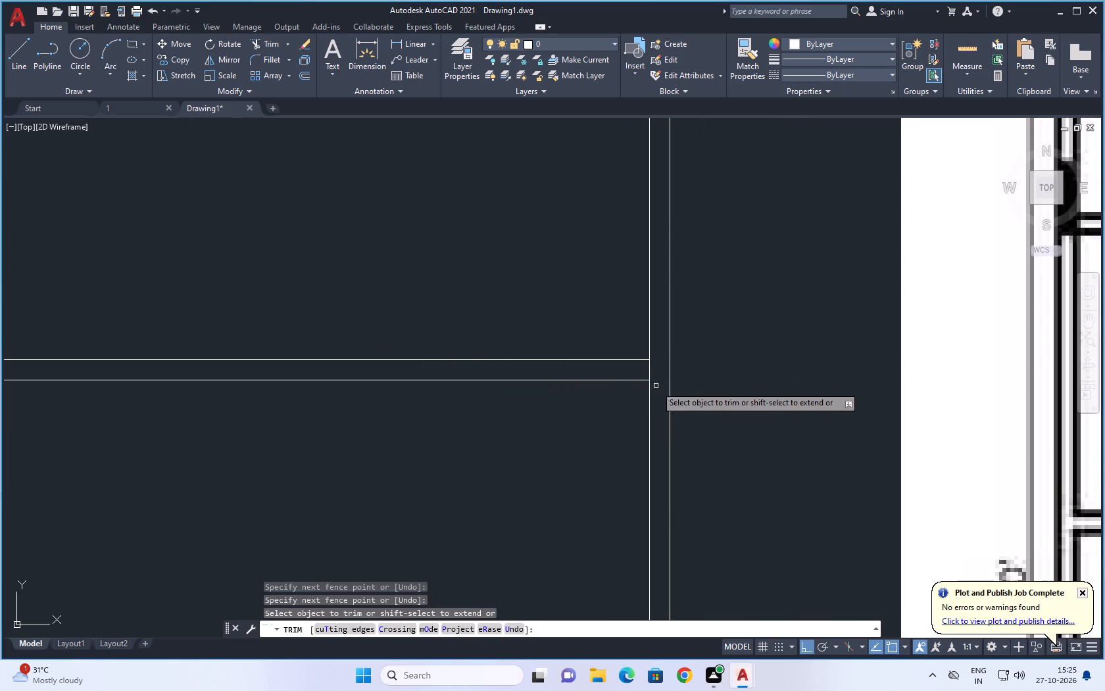
{"action": "left_click_drag", "start_coordinate": [656, 375], "coordinate": [631, 370]}
Trim the overlapping lines where the wall between the lounge and the front rooms meets the left outer wall.
{"action": "scroll", "coordinate": [693, 331], "scroll_direction": "down", "scroll_amount": 4}
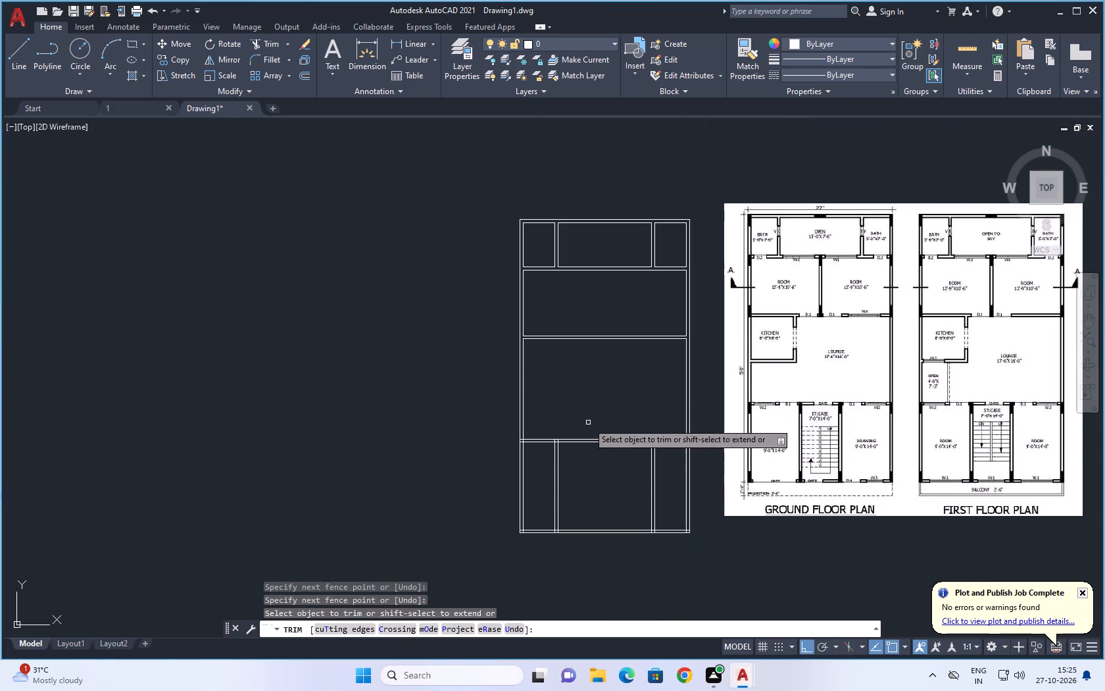
{"action": "scroll", "coordinate": [519, 449], "scroll_direction": "up", "scroll_amount": 4}
{"action": "left_click_drag", "start_coordinate": [518, 383], "coordinate": [512, 437]}
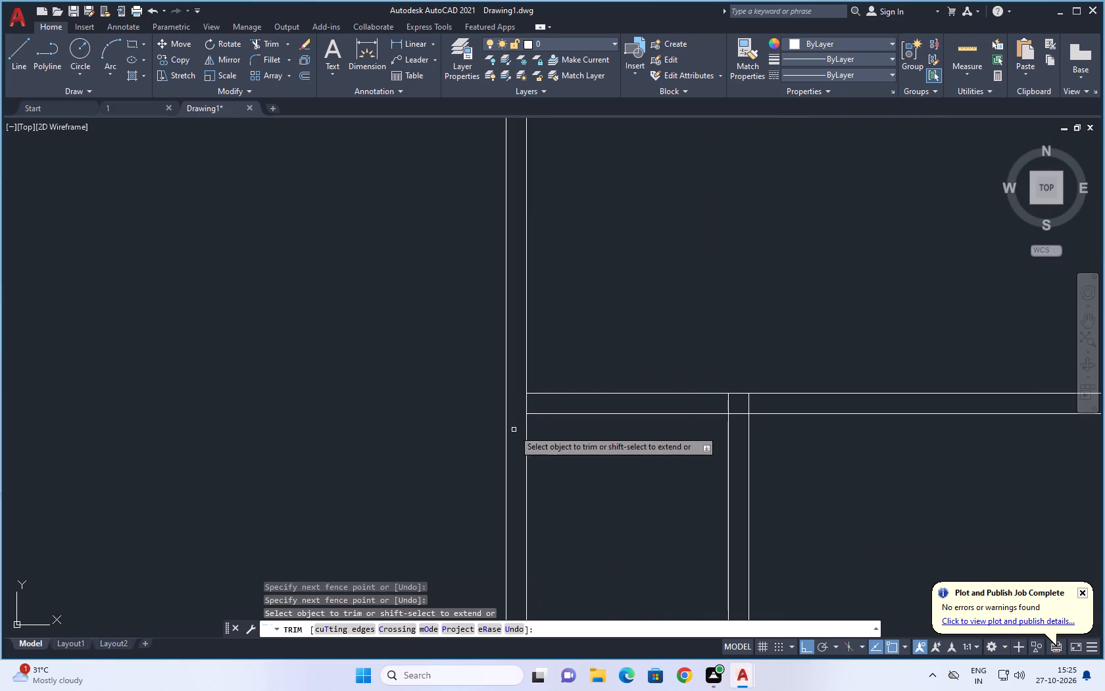
{"action": "left_click", "coordinate": [526, 401]}
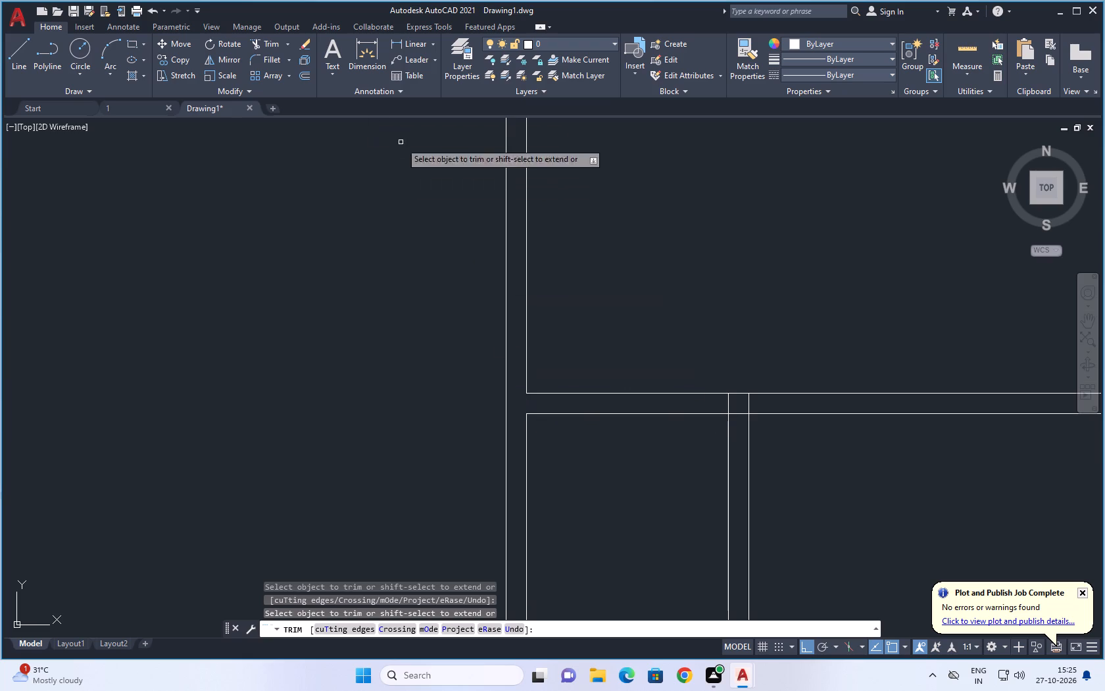
Trim both pairs of vertical partition lines out of the front area below the lounge.
{"action": "scroll", "coordinate": [386, 262], "scroll_direction": "down", "scroll_amount": 2}
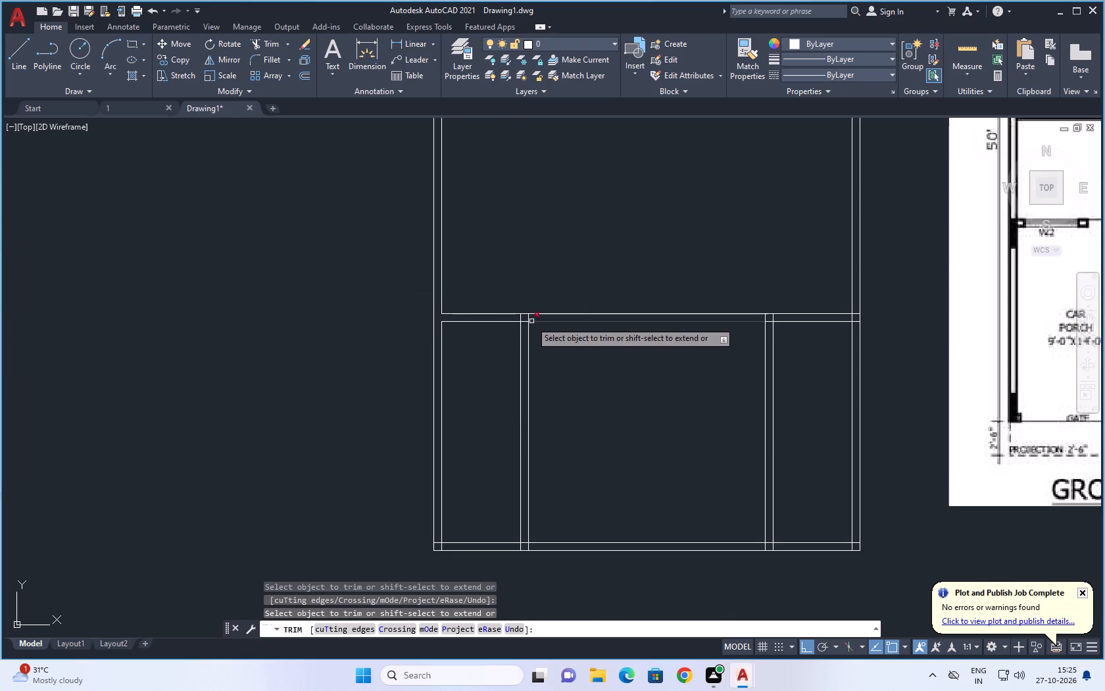
{"action": "left_click_drag", "start_coordinate": [545, 357], "coordinate": [510, 405]}
{"action": "left_click_drag", "start_coordinate": [777, 369], "coordinate": [712, 430]}
Trim the overlapping lines where the wall between the lounge and the front area meets the right outer wall.
{"action": "scroll", "coordinate": [859, 309], "scroll_direction": "up", "scroll_amount": 4}
{"action": "left_click_drag", "start_coordinate": [832, 315], "coordinate": [835, 327]}
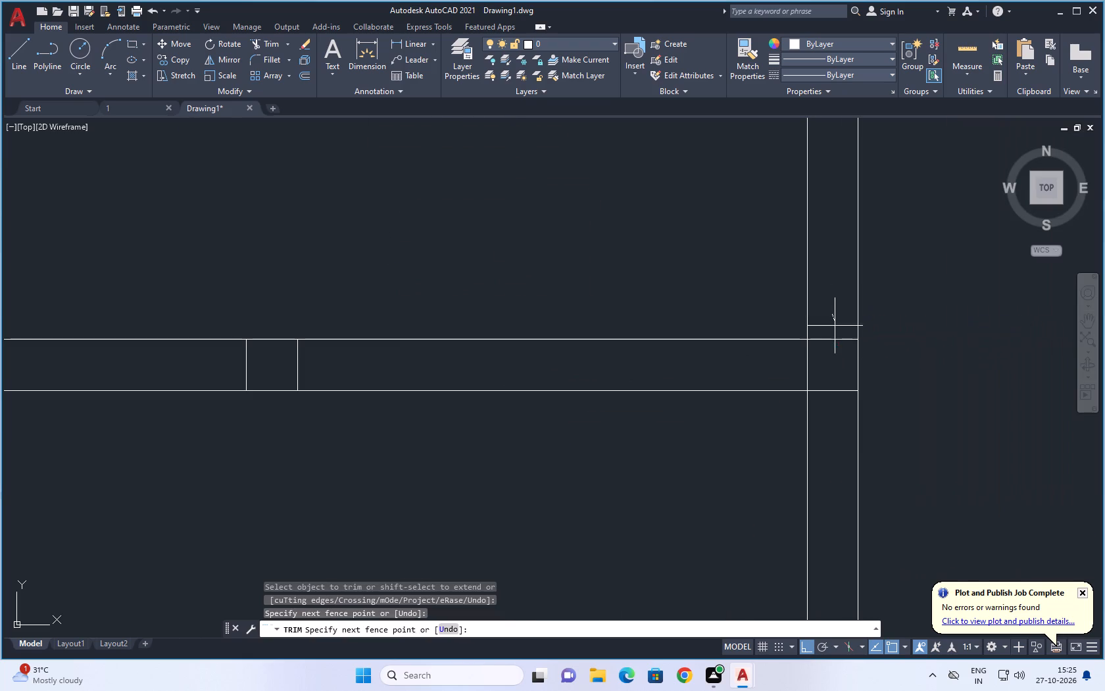
{"action": "left_click_drag", "start_coordinate": [835, 327], "coordinate": [841, 427]}
{"action": "left_click_drag", "start_coordinate": [835, 368], "coordinate": [712, 372]}
Trim both leftover pairs of partition stubs out of the wall between the lounge and the front area.
{"action": "scroll", "coordinate": [708, 366], "scroll_direction": "down", "scroll_amount": 3}
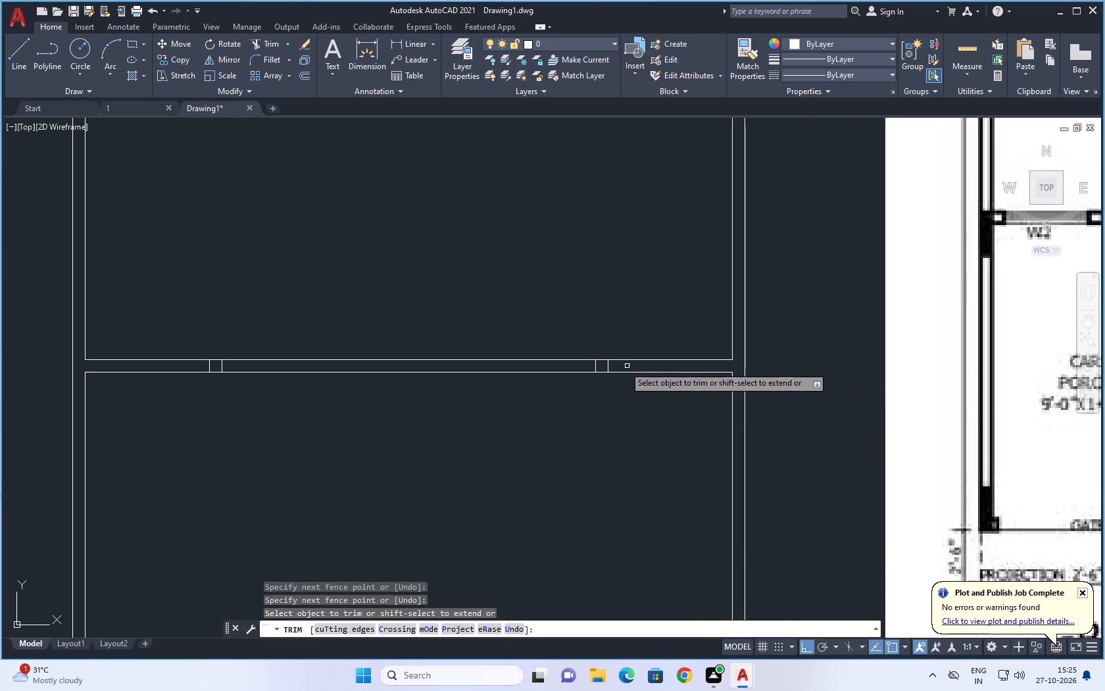
{"action": "scroll", "coordinate": [599, 365], "scroll_direction": "up", "scroll_amount": 3}
{"action": "left_click_drag", "start_coordinate": [686, 363], "coordinate": [541, 363]}
{"action": "scroll", "coordinate": [787, 338], "scroll_direction": "down", "scroll_amount": 4}
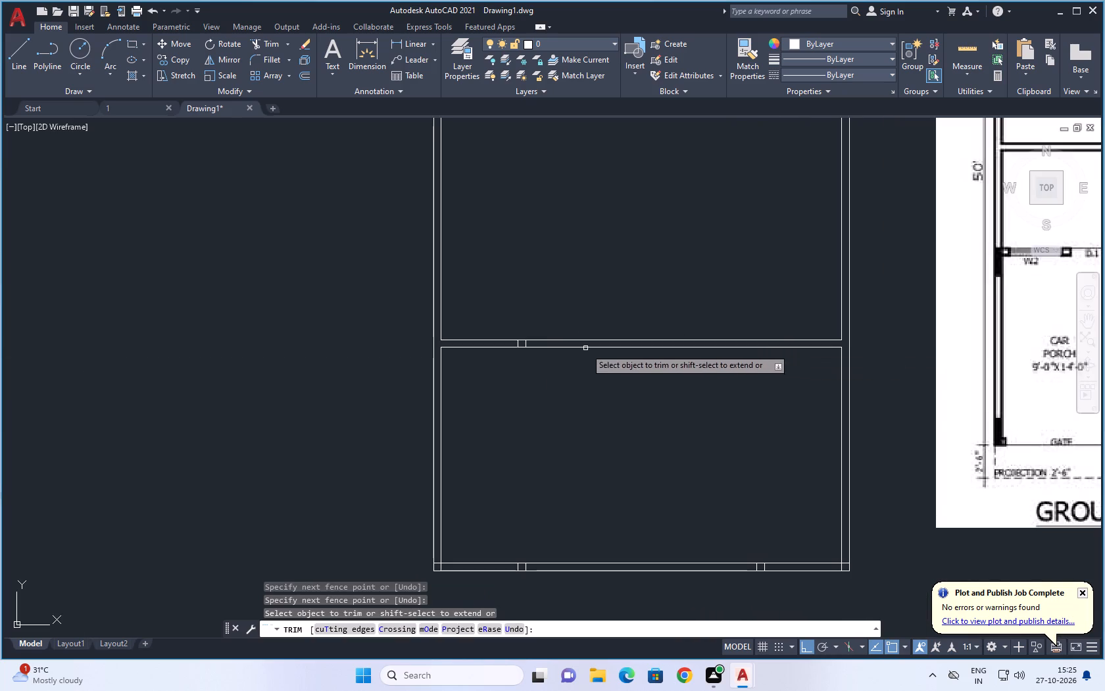
{"action": "scroll", "coordinate": [522, 342], "scroll_direction": "up", "scroll_amount": 3}
{"action": "left_click_drag", "start_coordinate": [549, 346], "coordinate": [446, 343]}
Trim the overlapping lines at the front wall's left corner and the left pair of partition stubs inside that wall.
{"action": "scroll", "coordinate": [549, 346], "scroll_direction": "up", "scroll_amount": 1}
{"action": "scroll", "coordinate": [637, 272], "scroll_direction": "down", "scroll_amount": 4}
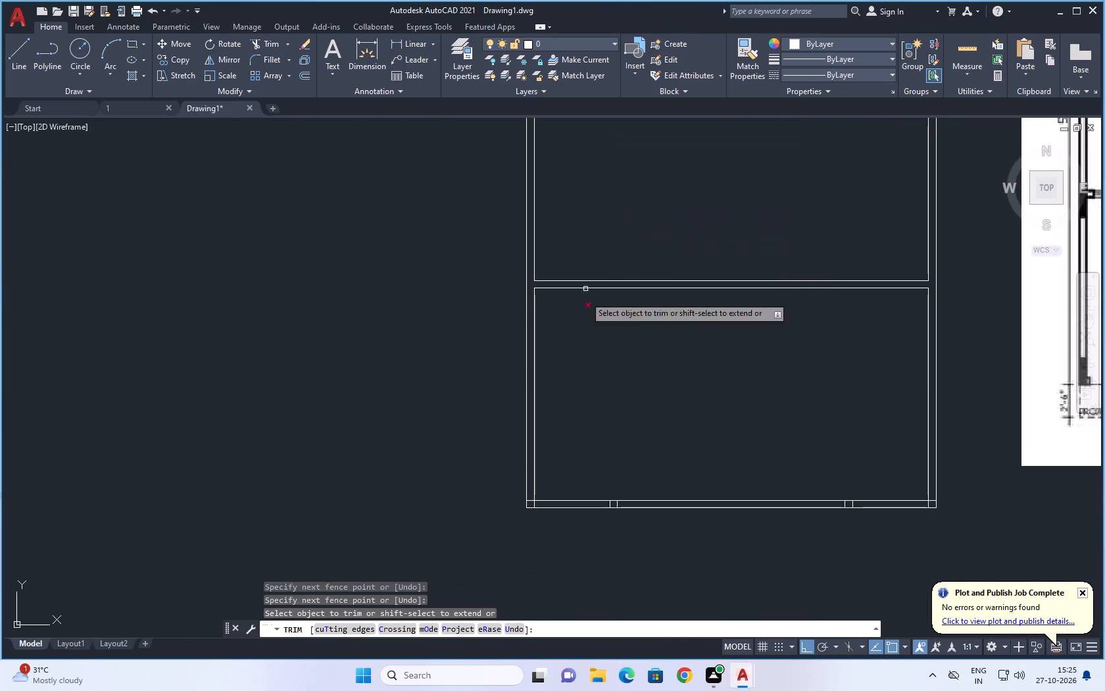
{"action": "scroll", "coordinate": [543, 519], "scroll_direction": "up", "scroll_amount": 3}
{"action": "left_click_drag", "start_coordinate": [484, 439], "coordinate": [481, 457]}
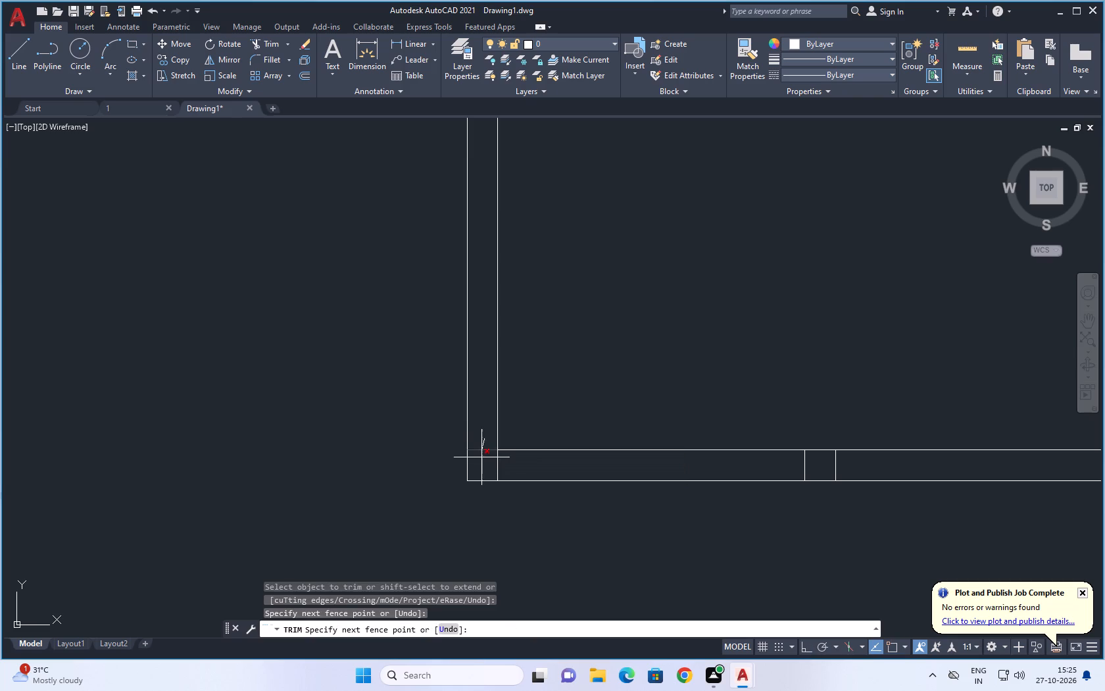
{"action": "left_click_drag", "start_coordinate": [481, 457], "coordinate": [508, 470]}
{"action": "left_click_drag", "start_coordinate": [791, 463], "coordinate": [821, 461]}
{"action": "left_click_drag", "start_coordinate": [821, 461], "coordinate": [850, 461]}
Trim the overlapping lines at the front wall's right corner and the right pair of partition stubs inside that wall.
{"action": "scroll", "coordinate": [645, 459], "scroll_direction": "down", "scroll_amount": 4}
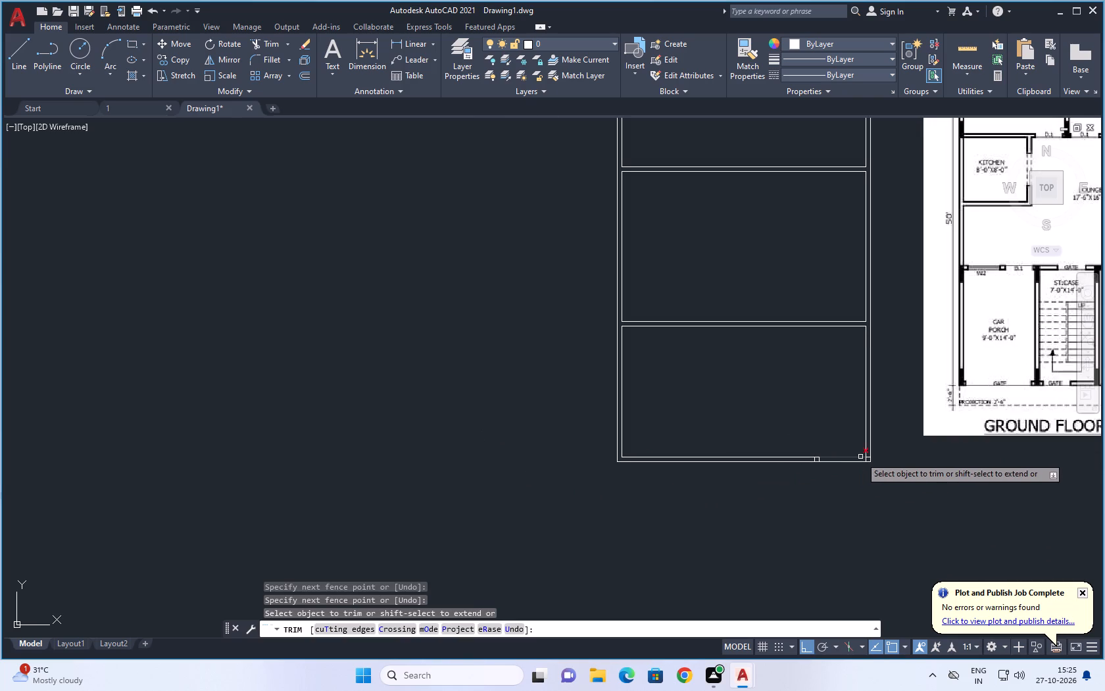
{"action": "scroll", "coordinate": [866, 457], "scroll_direction": "up", "scroll_amount": 4}
{"action": "left_click_drag", "start_coordinate": [856, 460], "coordinate": [811, 490]}
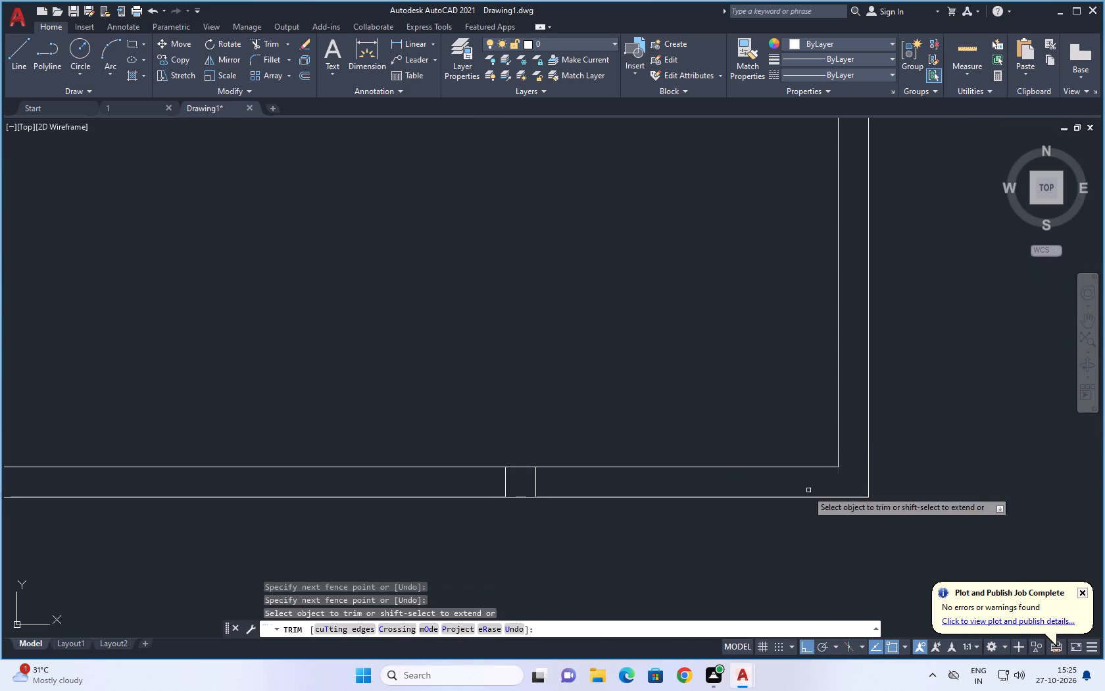
{"action": "left_click_drag", "start_coordinate": [581, 476], "coordinate": [485, 478]}
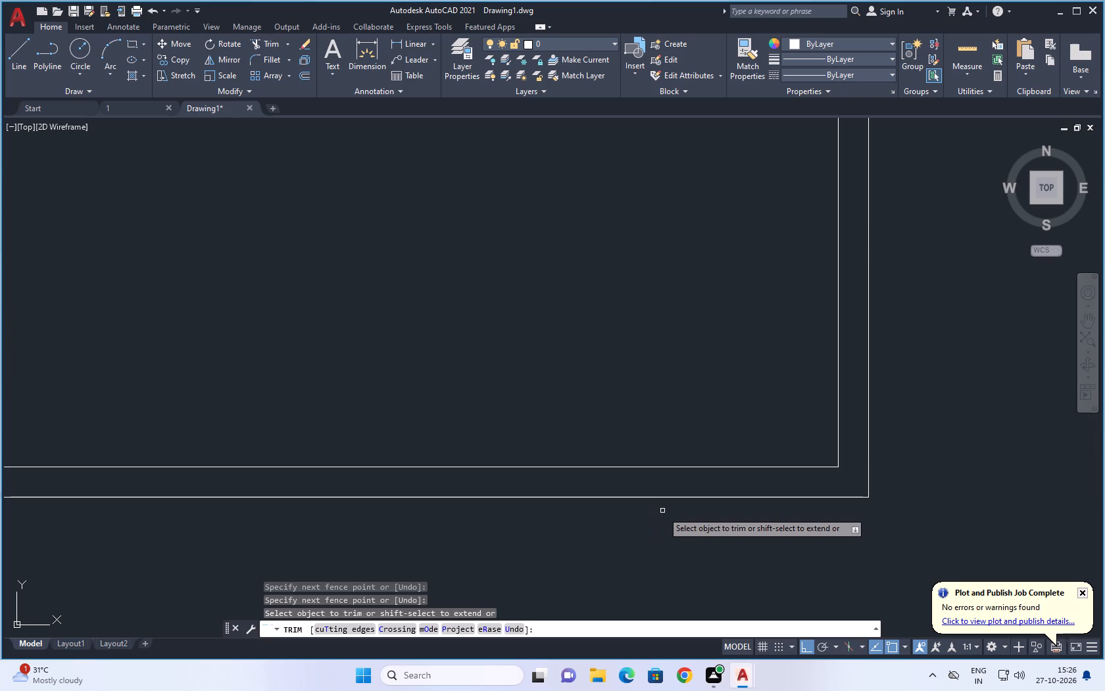
{"action": "key", "text": "Escape"}
{"action": "key", "text": "Escape"}
{"action": "key", "text": "Escape"}
Offset the left and right inner wall lines of the room area 12'9" inward to form the partition between the two rooms.
{"action": "type", "text": "O"}
{"action": "key", "text": "space"}
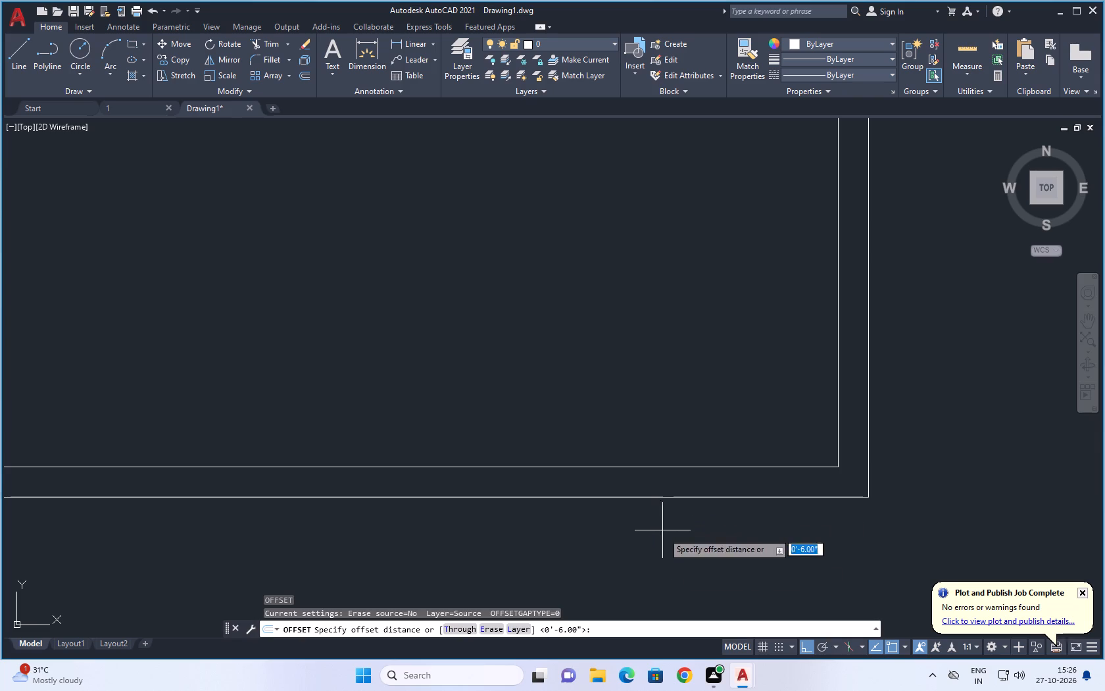
{"action": "scroll", "coordinate": [689, 582], "scroll_direction": "down", "scroll_amount": 5}
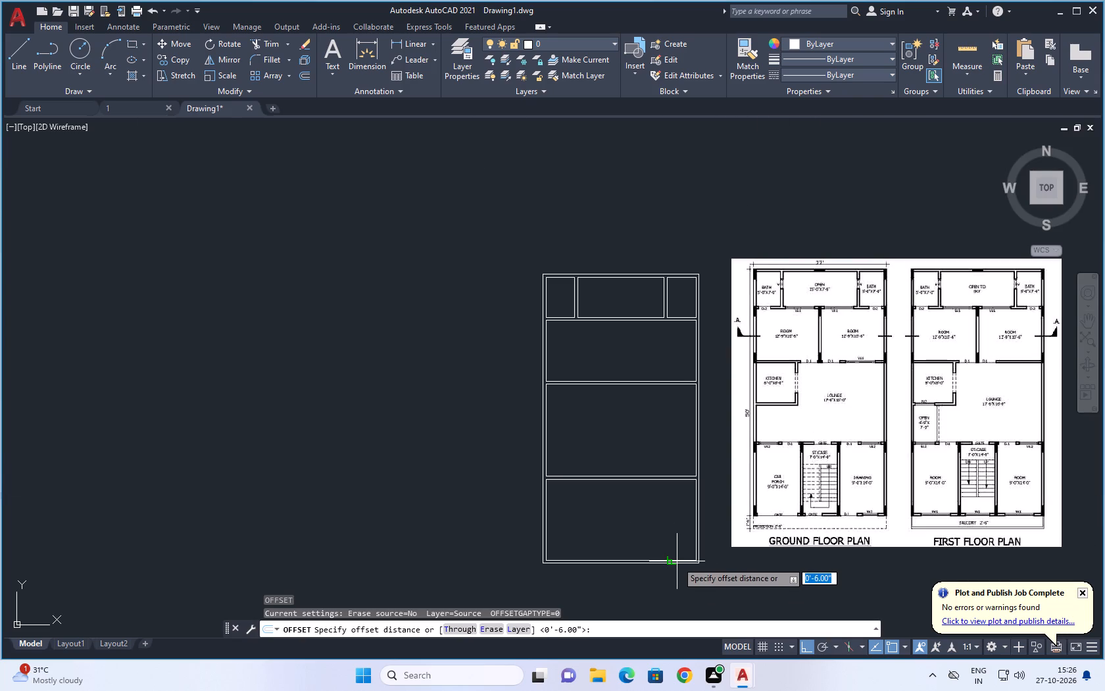
{"action": "scroll", "coordinate": [870, 345], "scroll_direction": "up", "scroll_amount": 2}
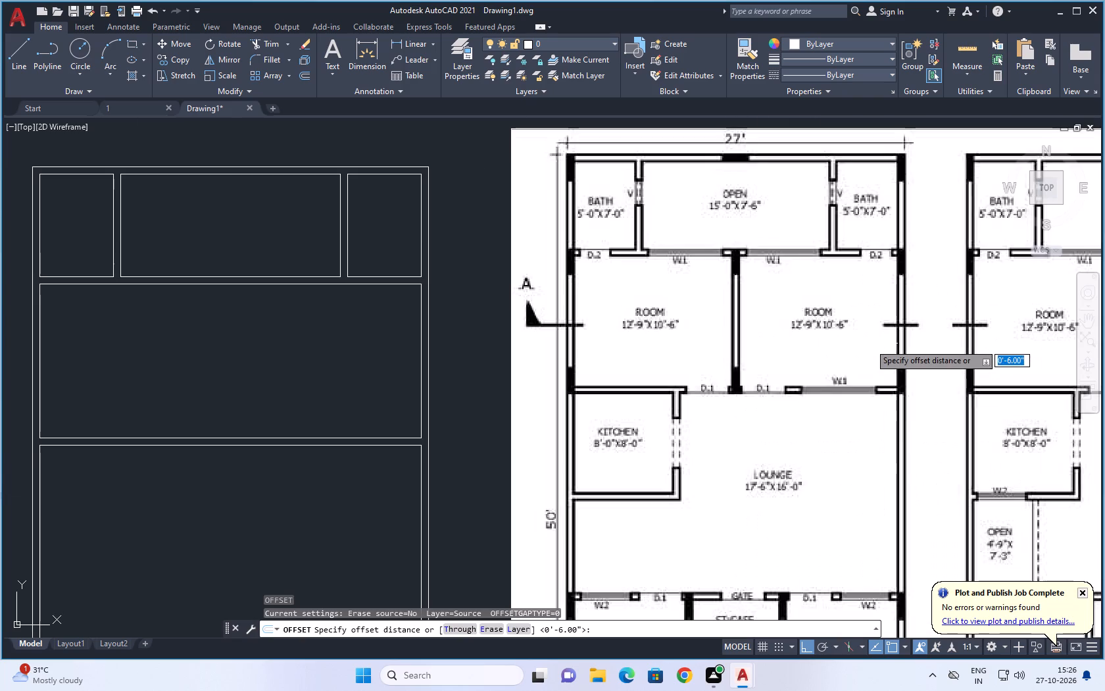
{"action": "key", "text": "1"}
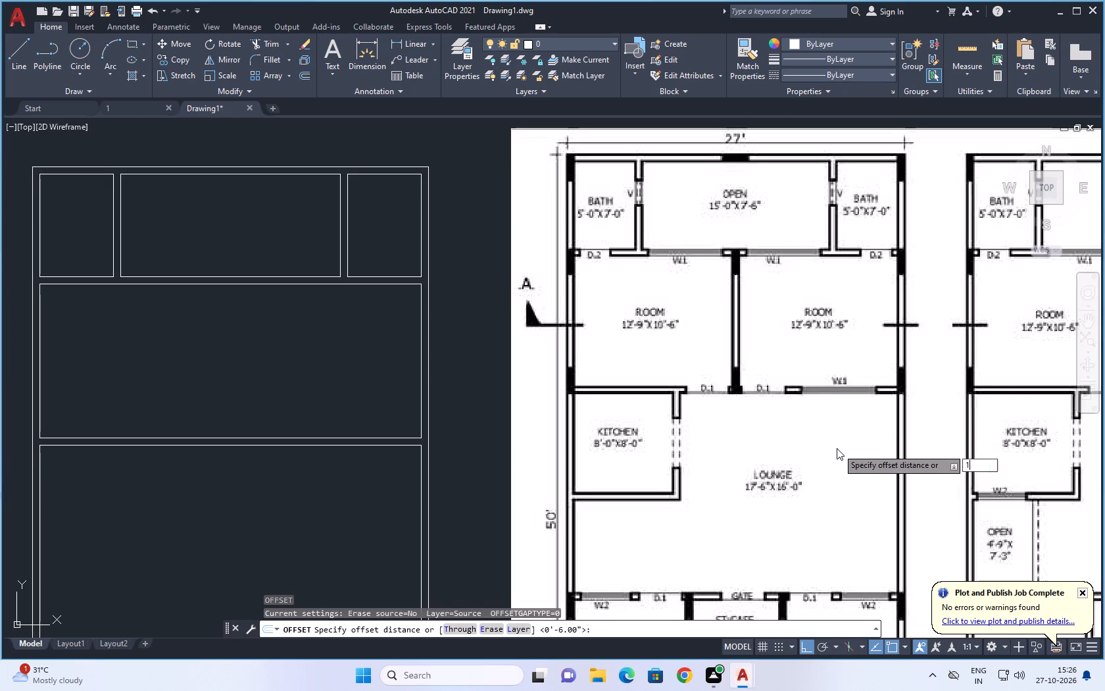
{"action": "key", "text": "2"}
{"action": "key", "text": "apostrophe"}
{"action": "key", "text": "9"}
{"action": "key", "text": "shift+quotedbl"}
{"action": "key", "text": "Return"}
{"action": "scroll", "coordinate": [840, 467], "scroll_direction": "down", "scroll_amount": 2}
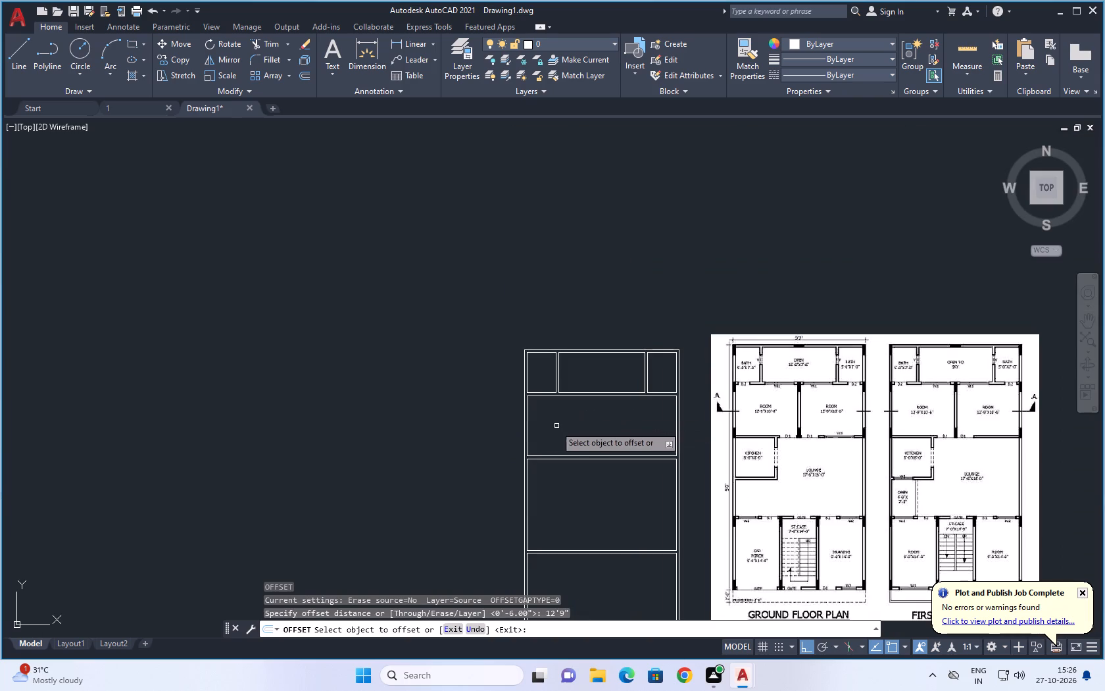
{"action": "left_click_drag", "start_coordinate": [528, 436], "coordinate": [535, 441]}
{"action": "left_click", "coordinate": [671, 446]}
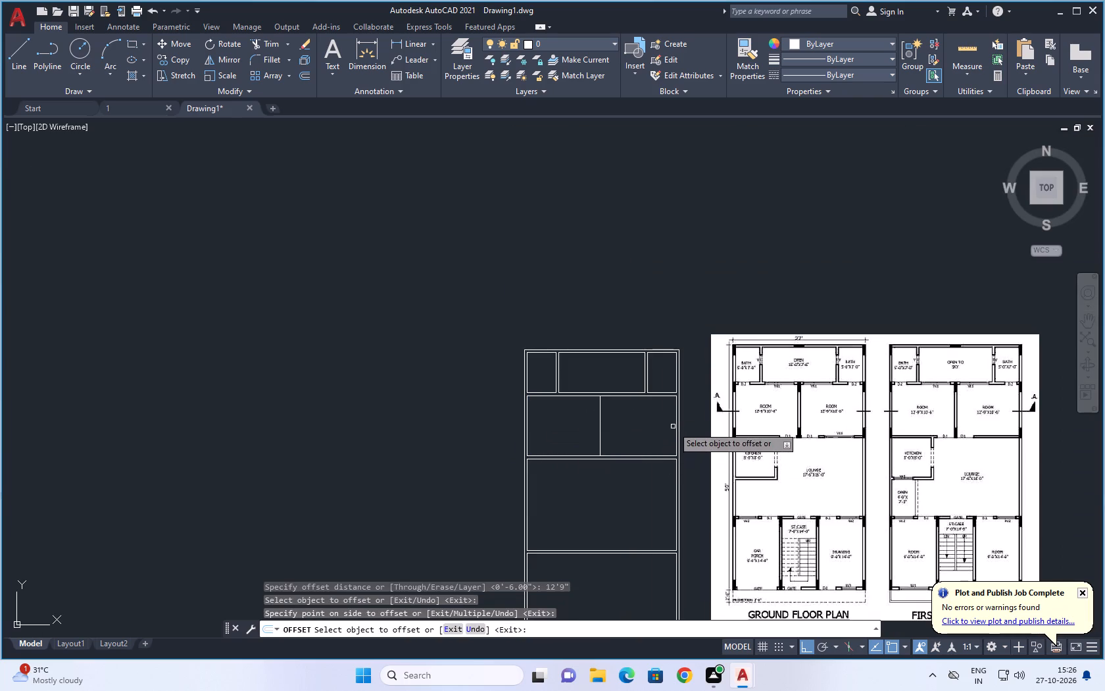
{"action": "left_click_drag", "start_coordinate": [675, 419], "coordinate": [667, 420]}
{"action": "left_click", "coordinate": [614, 423]}
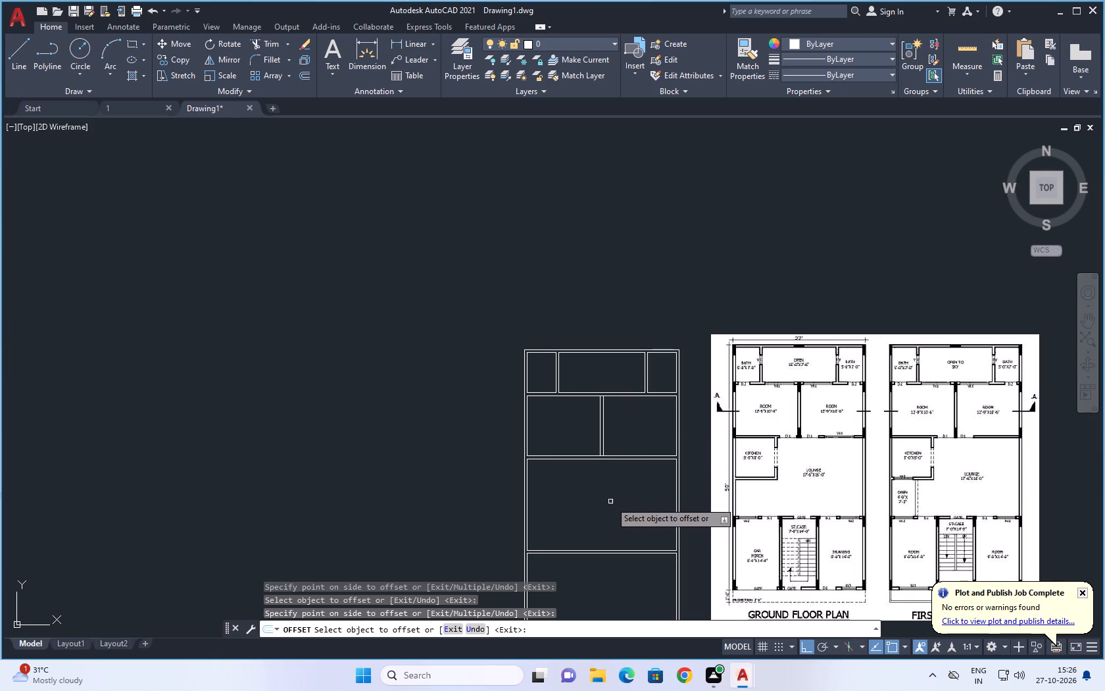
{"action": "key", "text": "space"}
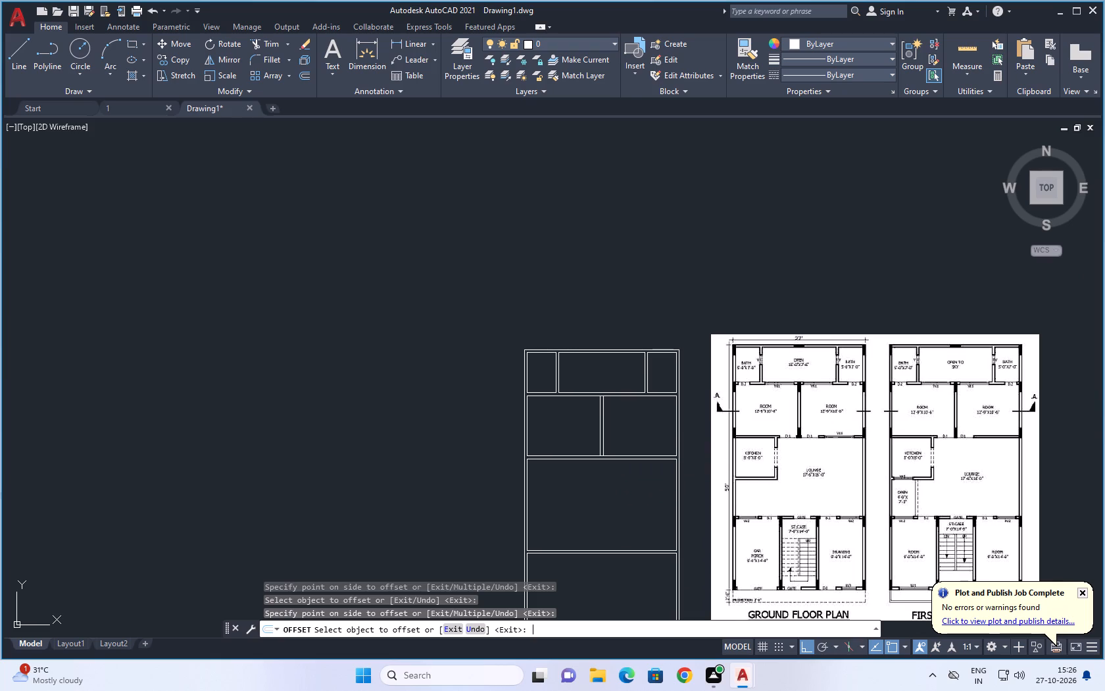
Offset the left and right inner wall lines of the front area 9' inward for the car porch and drawing room.
{"action": "scroll", "coordinate": [735, 459], "scroll_direction": "down", "scroll_amount": 1}
{"action": "scroll", "coordinate": [770, 534], "scroll_direction": "up", "scroll_amount": 4}
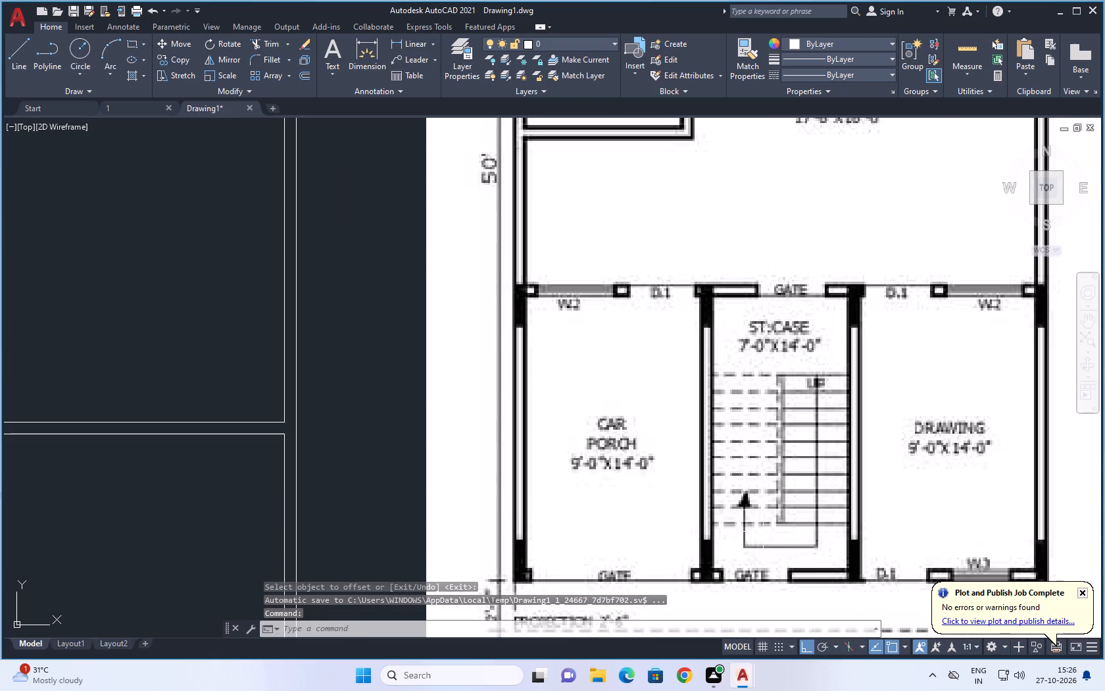
{"action": "scroll", "coordinate": [804, 471], "scroll_direction": "down", "scroll_amount": 3}
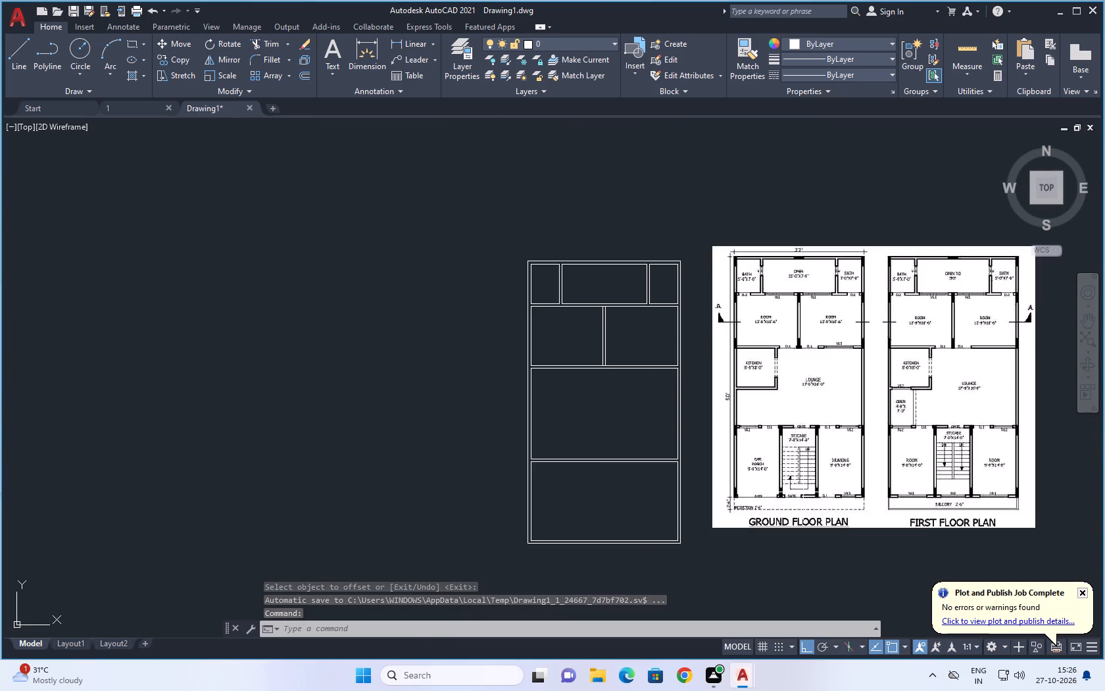
{"action": "scroll", "coordinate": [835, 311], "scroll_direction": "up", "scroll_amount": 3}
{"action": "scroll", "coordinate": [835, 332], "scroll_direction": "down", "scroll_amount": 3}
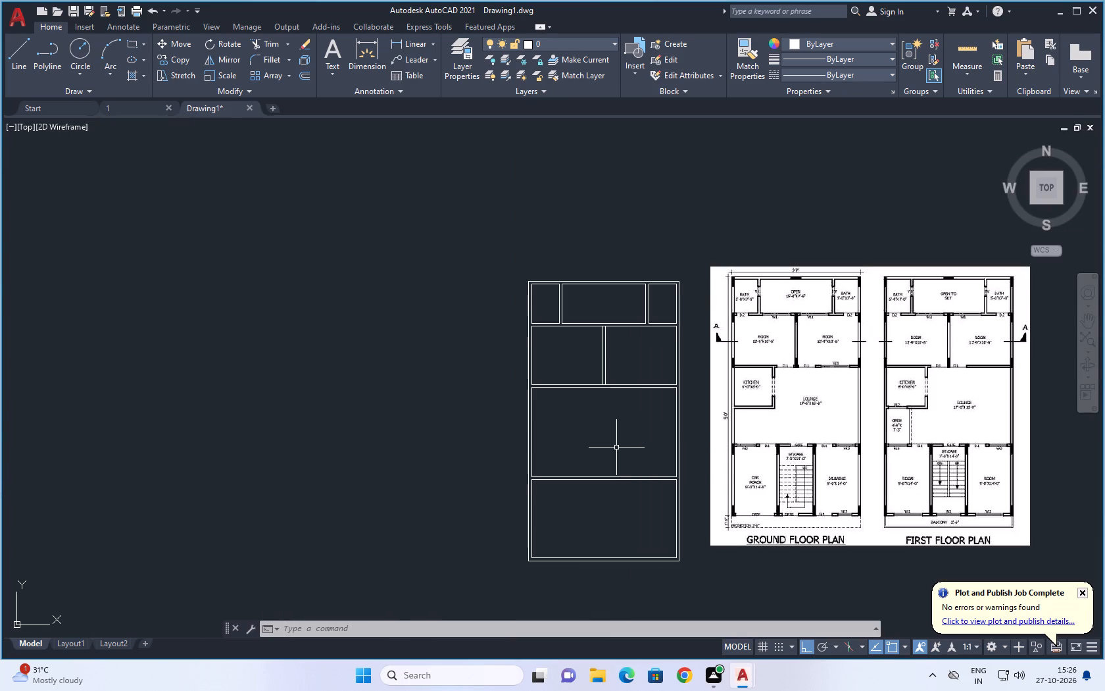
{"action": "key", "text": "space"}
{"action": "scroll", "coordinate": [739, 490], "scroll_direction": "up", "scroll_amount": 3}
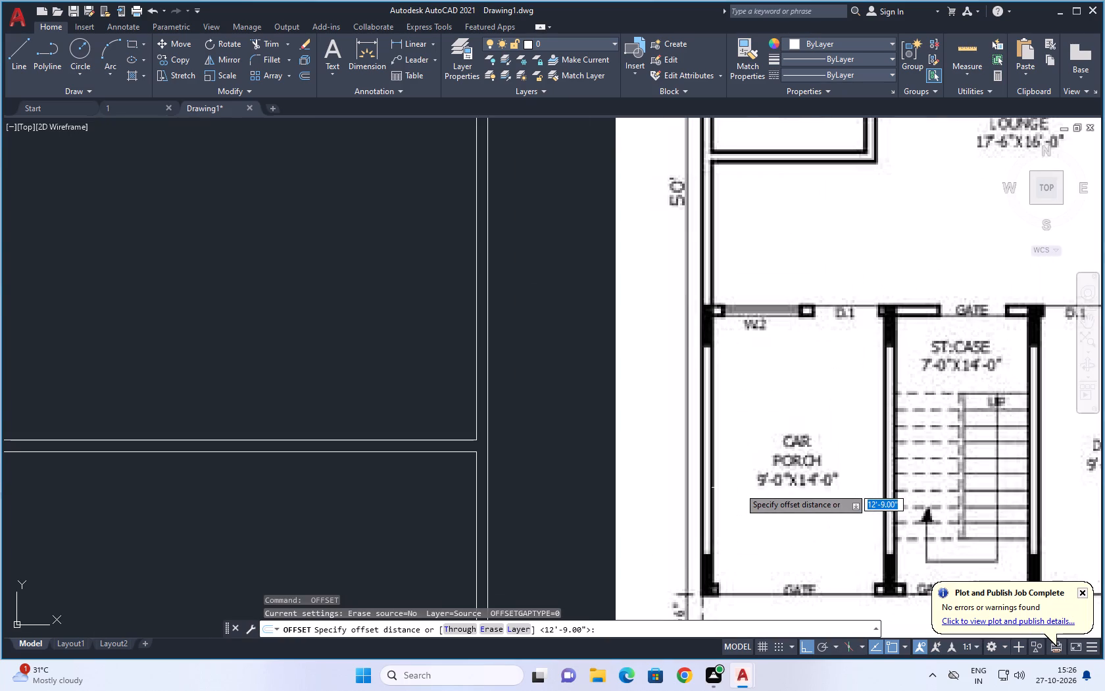
{"action": "type", "text": "9'"}
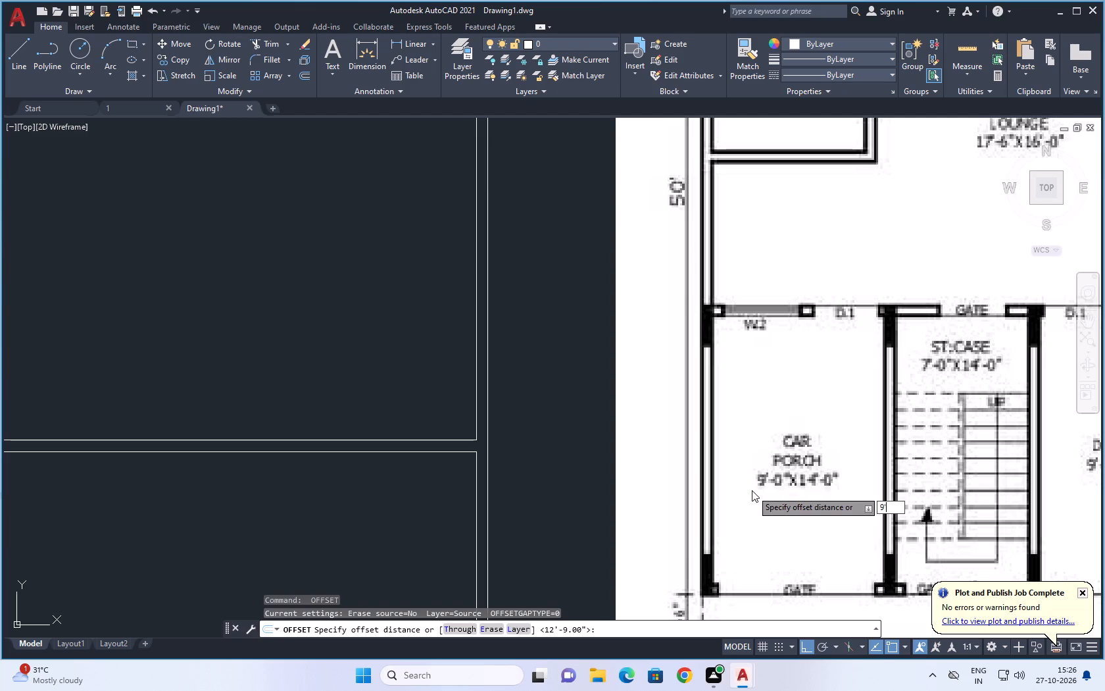
{"action": "key", "text": "space"}
{"action": "scroll", "coordinate": [664, 418], "scroll_direction": "down", "scroll_amount": 4}
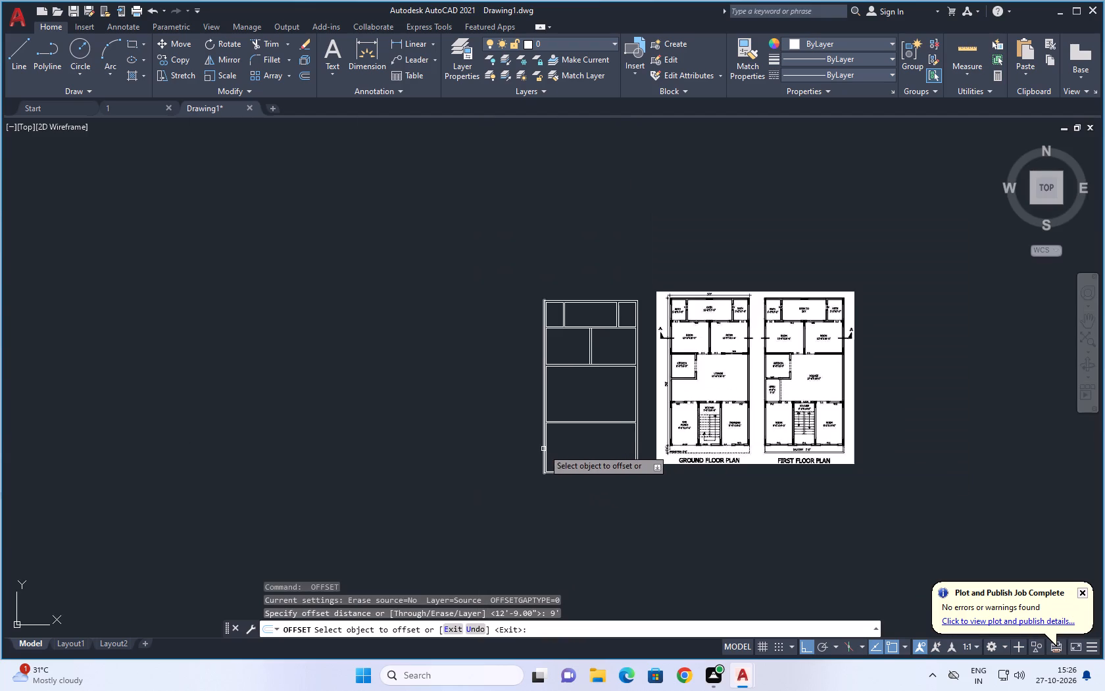
{"action": "left_click", "coordinate": [546, 448]}
{"action": "left_click", "coordinate": [586, 451]}
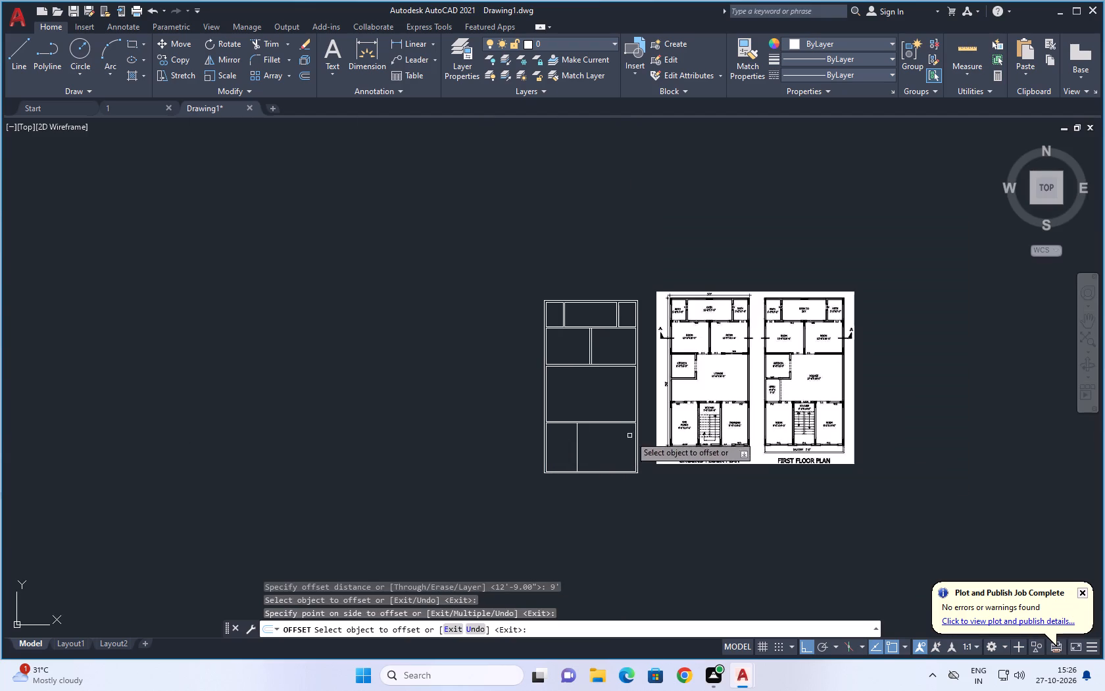
{"action": "left_click", "coordinate": [634, 436]}
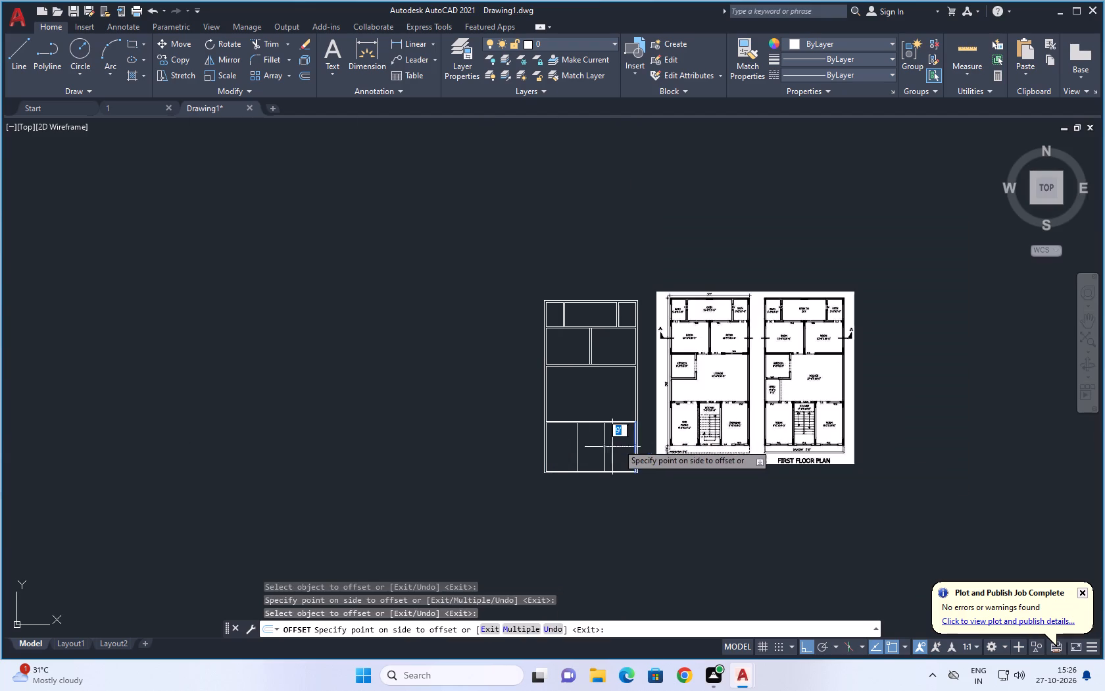
{"action": "left_click", "coordinate": [603, 451]}
{"action": "scroll", "coordinate": [708, 432], "scroll_direction": "up", "scroll_amount": 2}
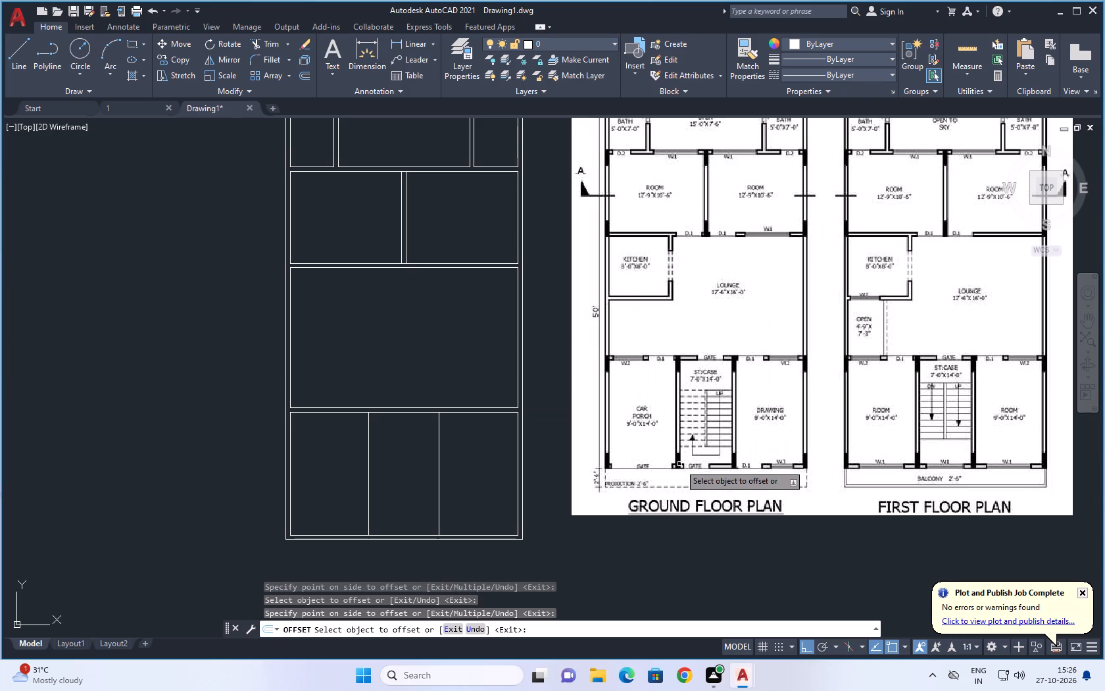
{"action": "scroll", "coordinate": [627, 237], "scroll_direction": "up", "scroll_amount": 3}
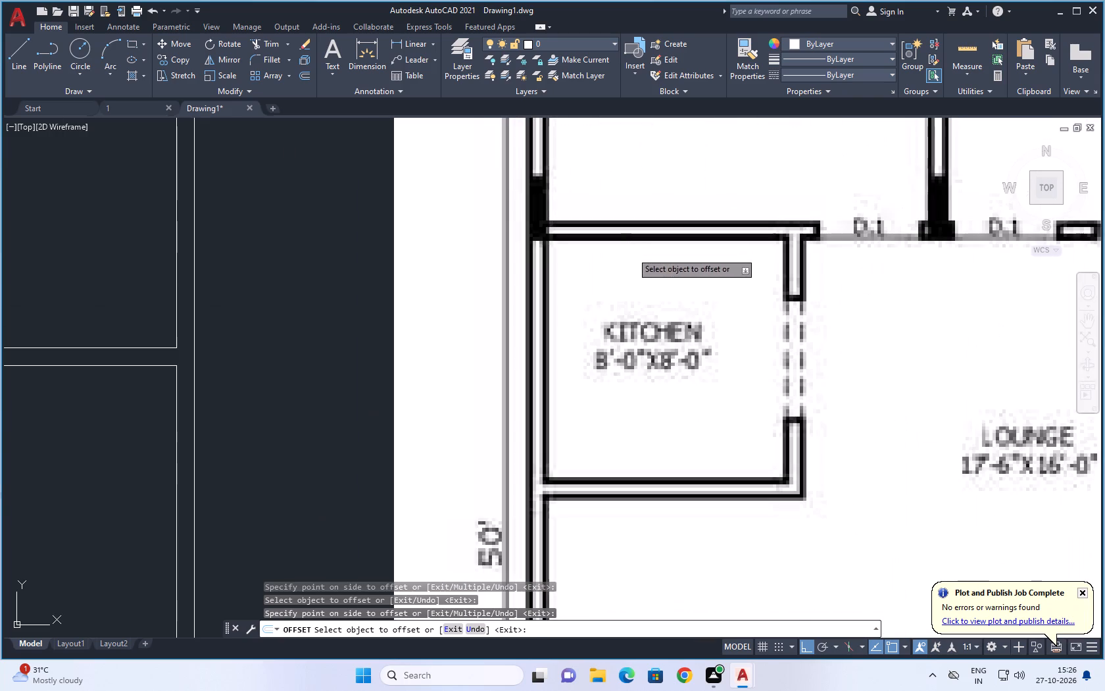
{"action": "scroll", "coordinate": [637, 379], "scroll_direction": "up", "scroll_amount": 1}
{"action": "scroll", "coordinate": [637, 379], "scroll_direction": "down", "scroll_amount": 2}
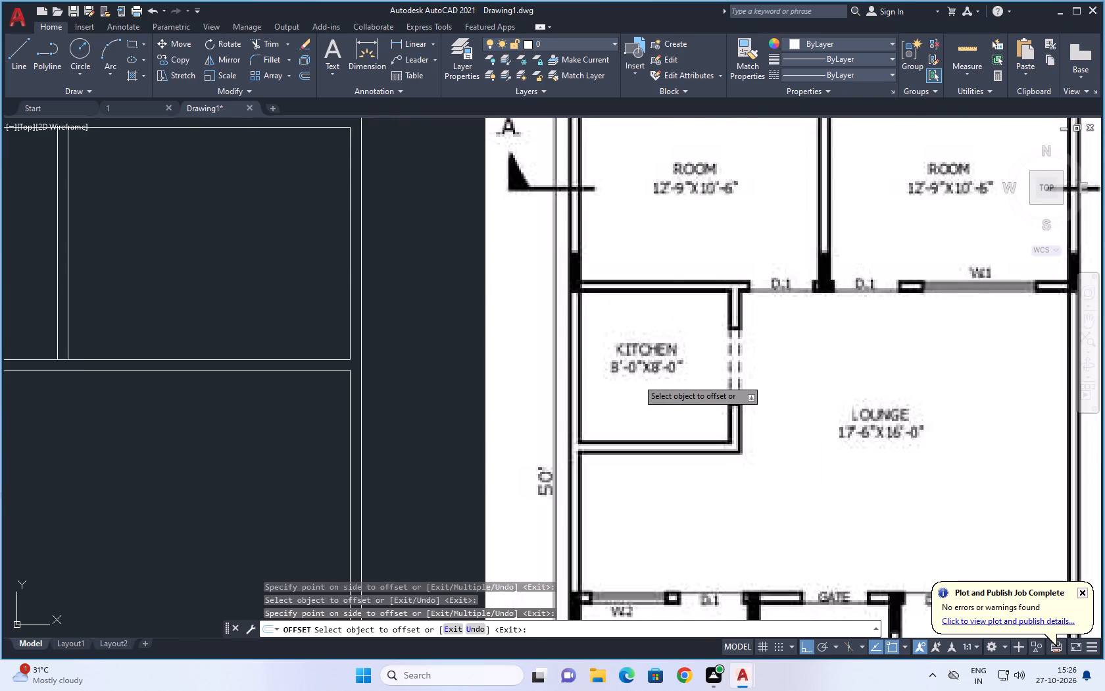
{"action": "scroll", "coordinate": [637, 379], "scroll_direction": "down", "scroll_amount": 1}
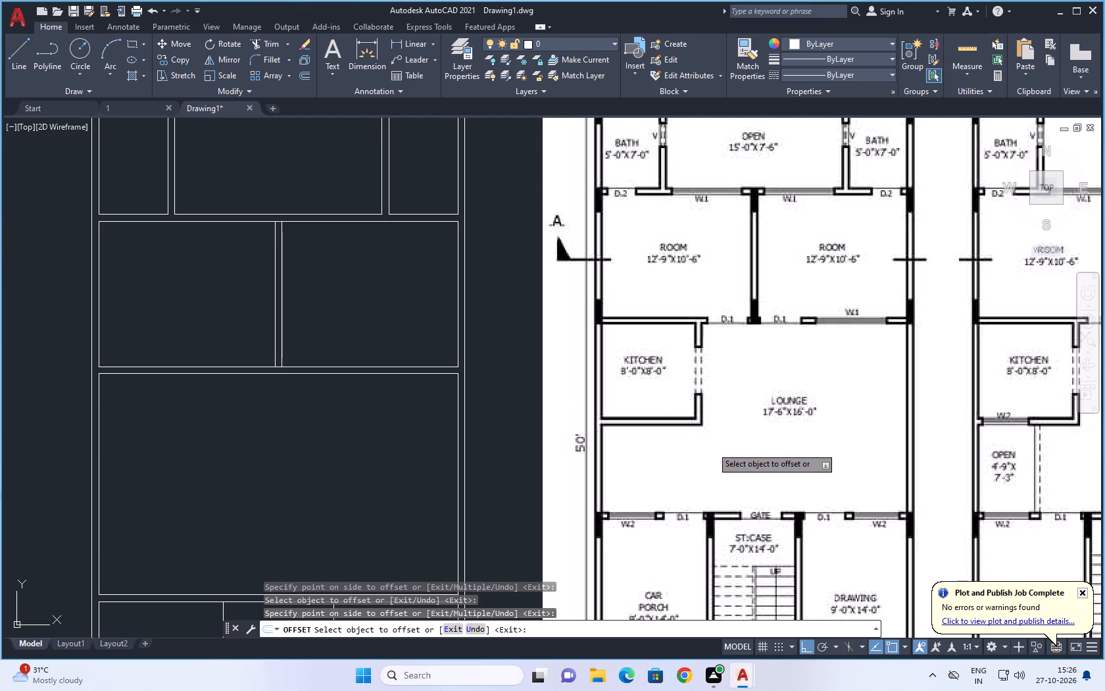
{"action": "key", "text": "Escape"}
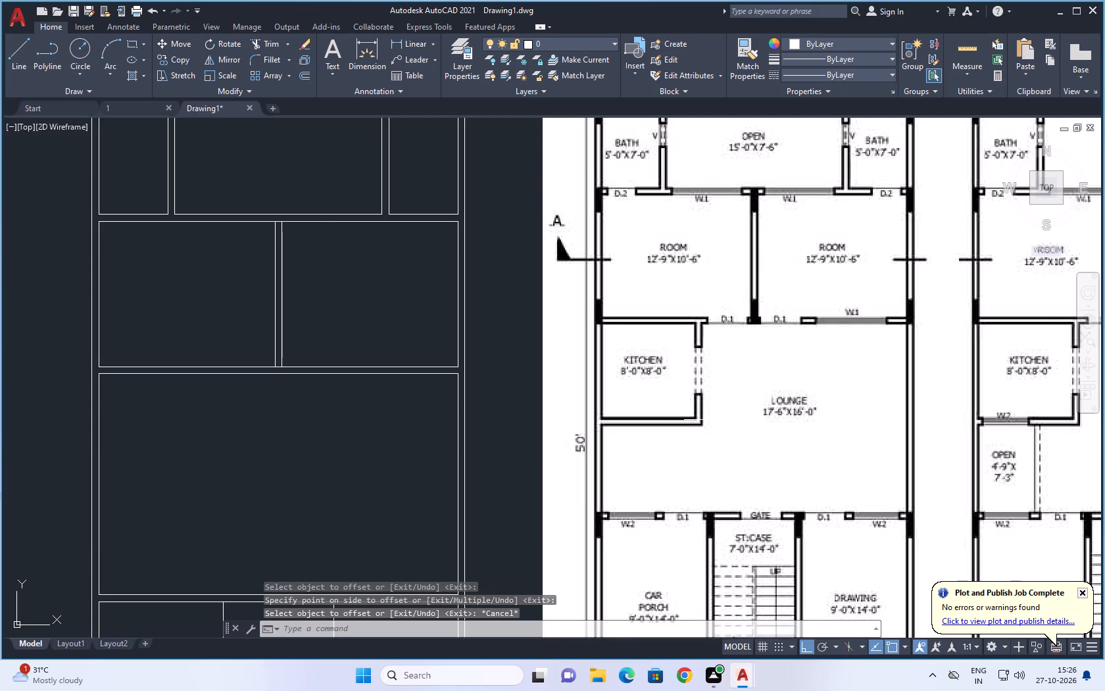
Offset the lounge's upper wall line and left inner wall line 8' into the lounge to outline the kitchen.
{"action": "scroll", "coordinate": [727, 411], "scroll_direction": "down", "scroll_amount": 2}
{"action": "key", "text": "o"}
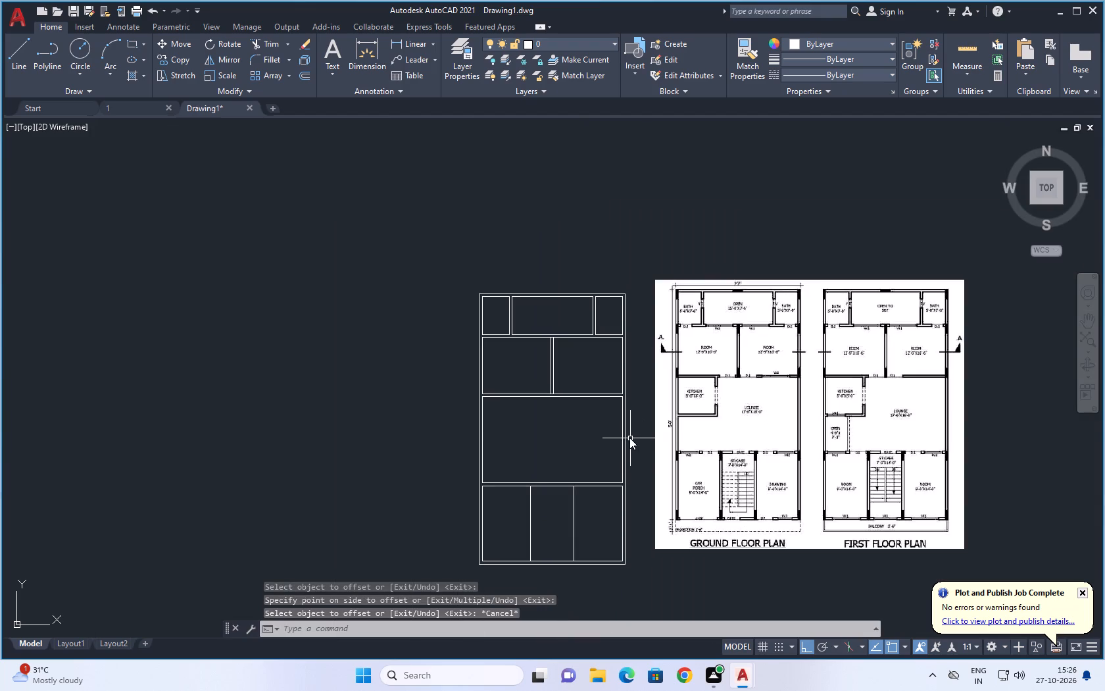
{"action": "key", "text": "space"}
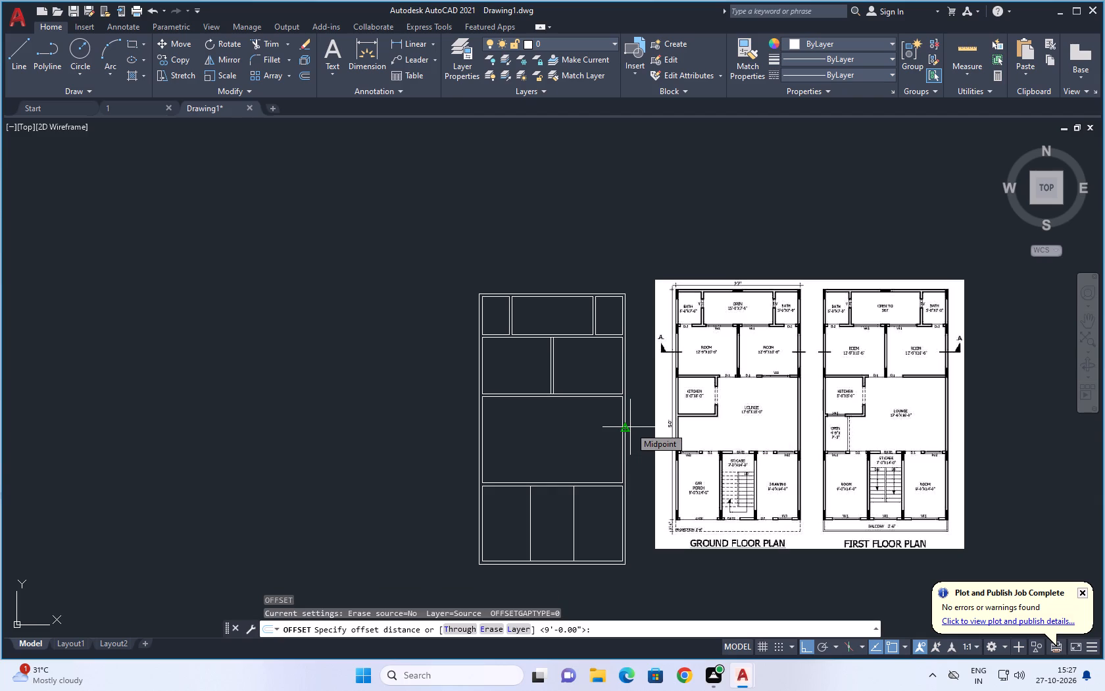
{"action": "key", "text": "8"}
{"action": "key", "text": "apostrophe"}
{"action": "key", "text": "space"}
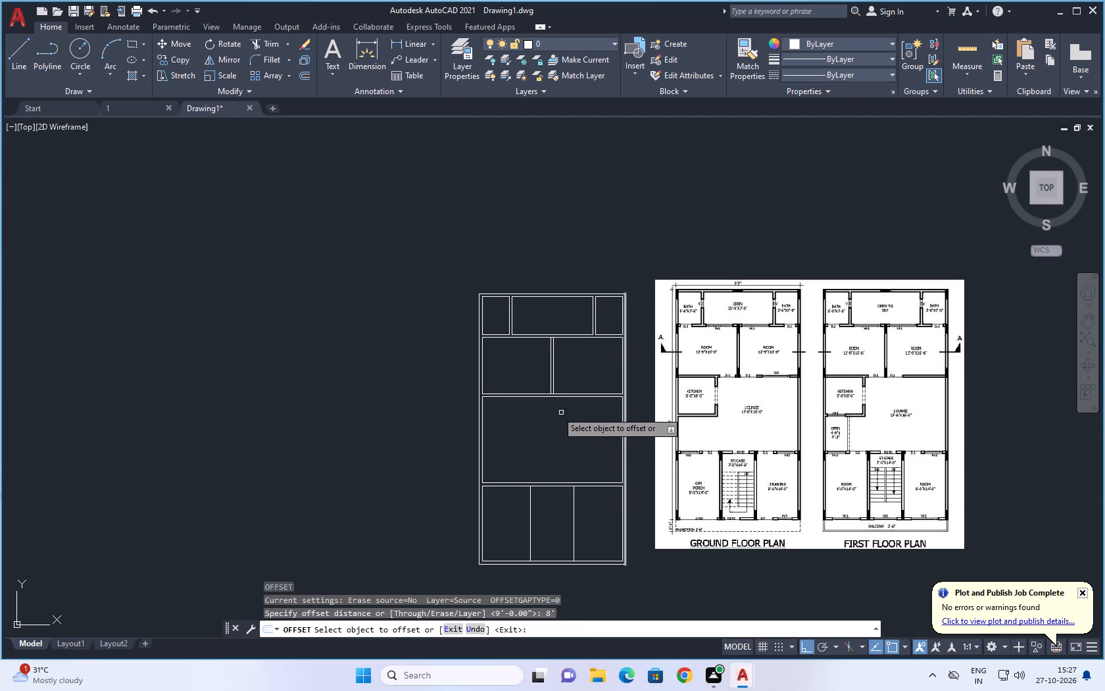
{"action": "left_click", "coordinate": [535, 396]}
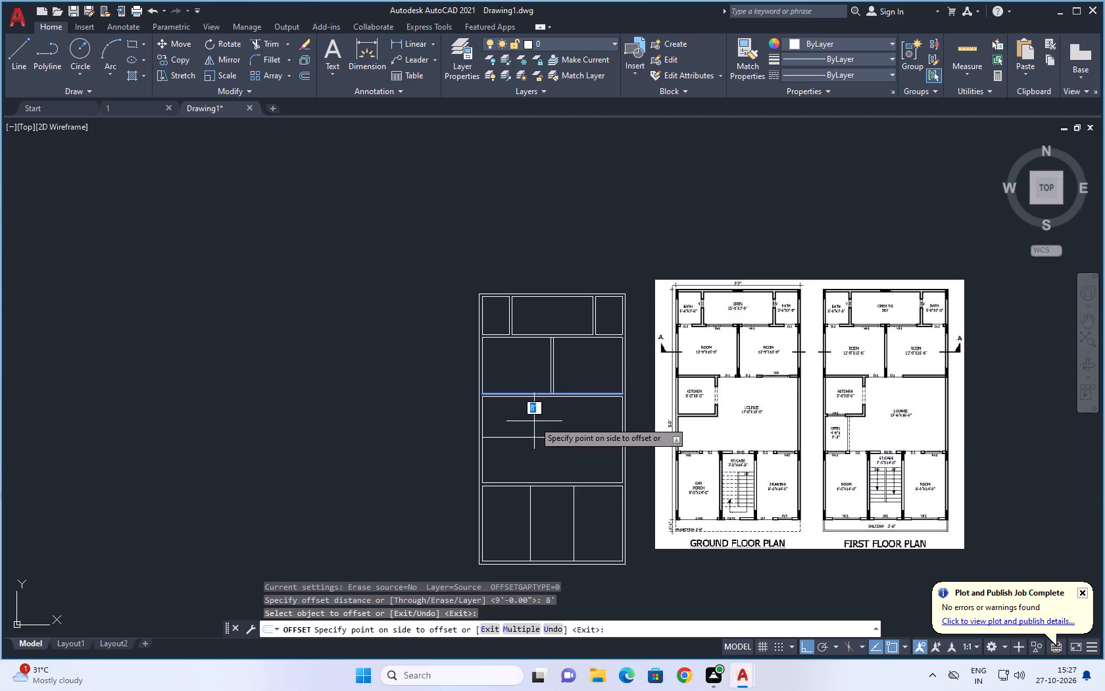
{"action": "left_click", "coordinate": [534, 421]}
{"action": "left_click", "coordinate": [483, 411]}
{"action": "left_click", "coordinate": [555, 427]}
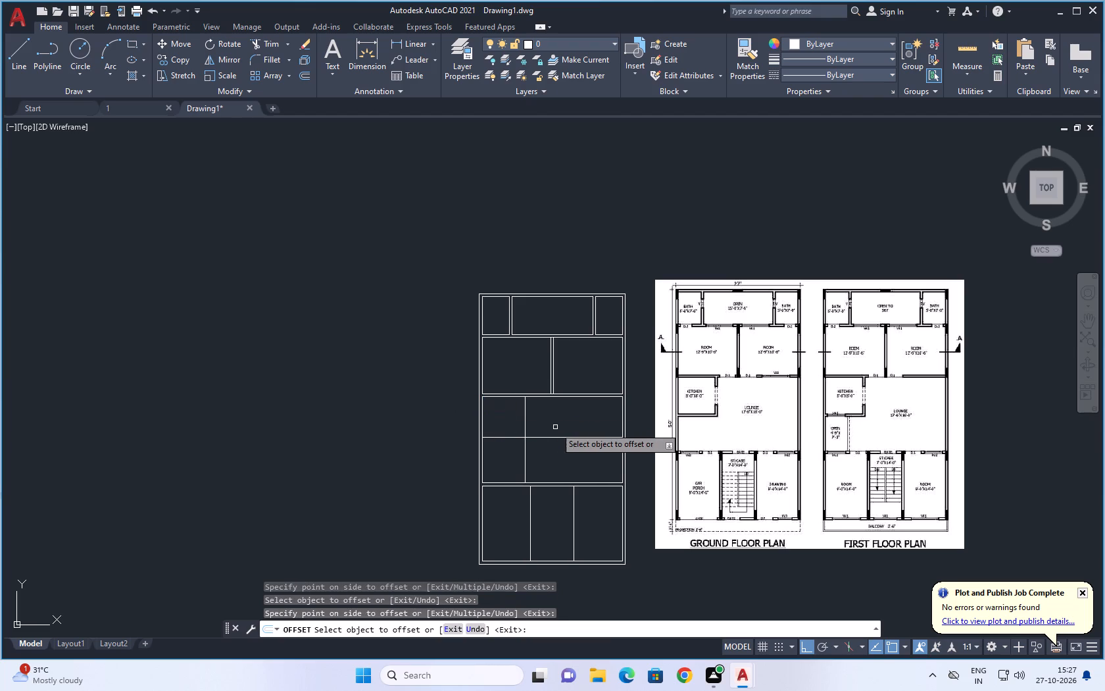
{"action": "key", "text": "Escape"}
{"action": "key", "text": "Escape"}
Trim the two kitchen lines where they run past the kitchen's outer corner into the lounge.
{"action": "type", "text": "TR"}
{"action": "key", "text": "space"}
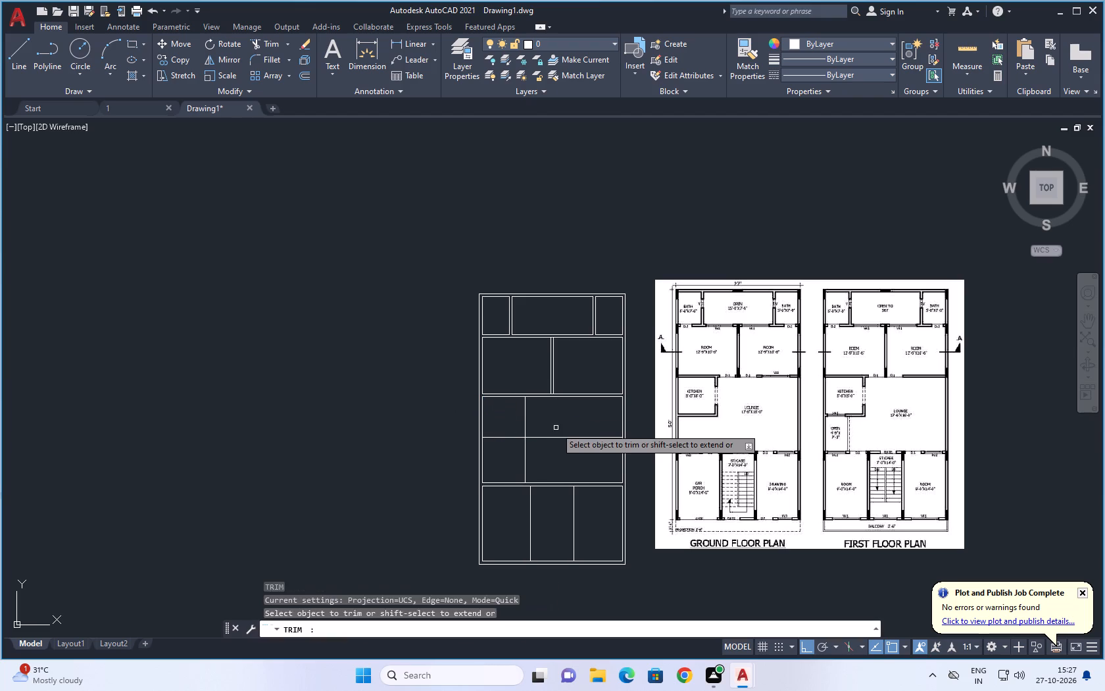
{"action": "key", "text": "space"}
{"action": "left_click_drag", "start_coordinate": [558, 429], "coordinate": [518, 455]}
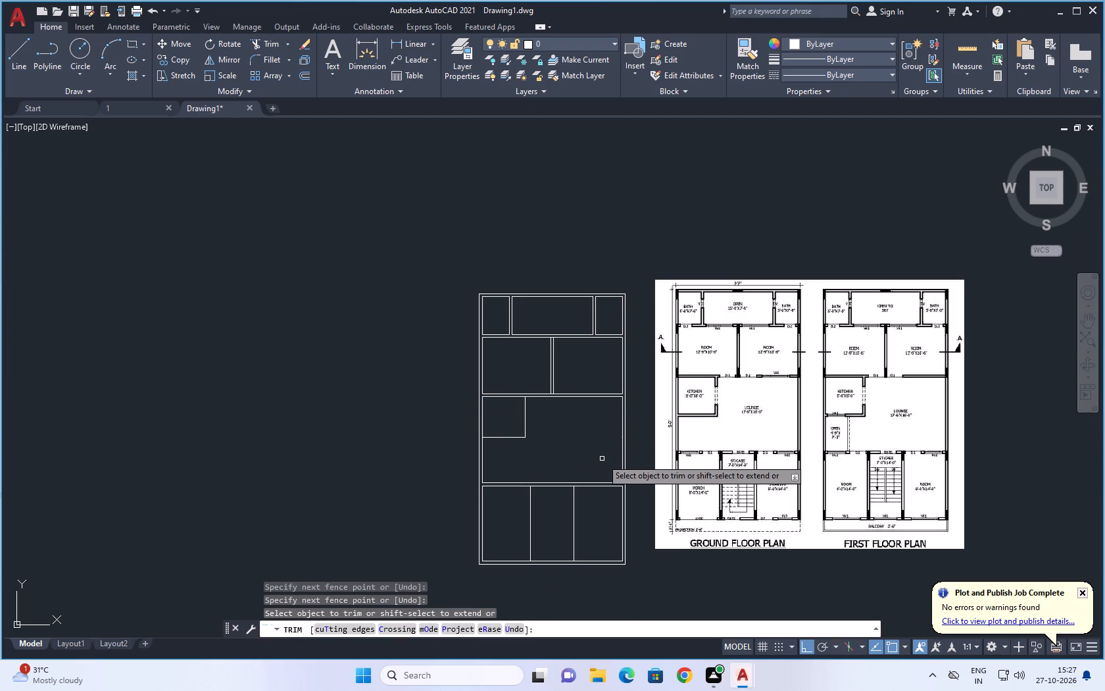
{"action": "key", "text": "Escape"}
{"action": "key", "text": "Escape"}
Offset the kitchen's right and lower lines 6" outward to give its walls thickness.
{"action": "key", "text": "o"}
{"action": "key", "text": "space"}
{"action": "type", "text": "6"}
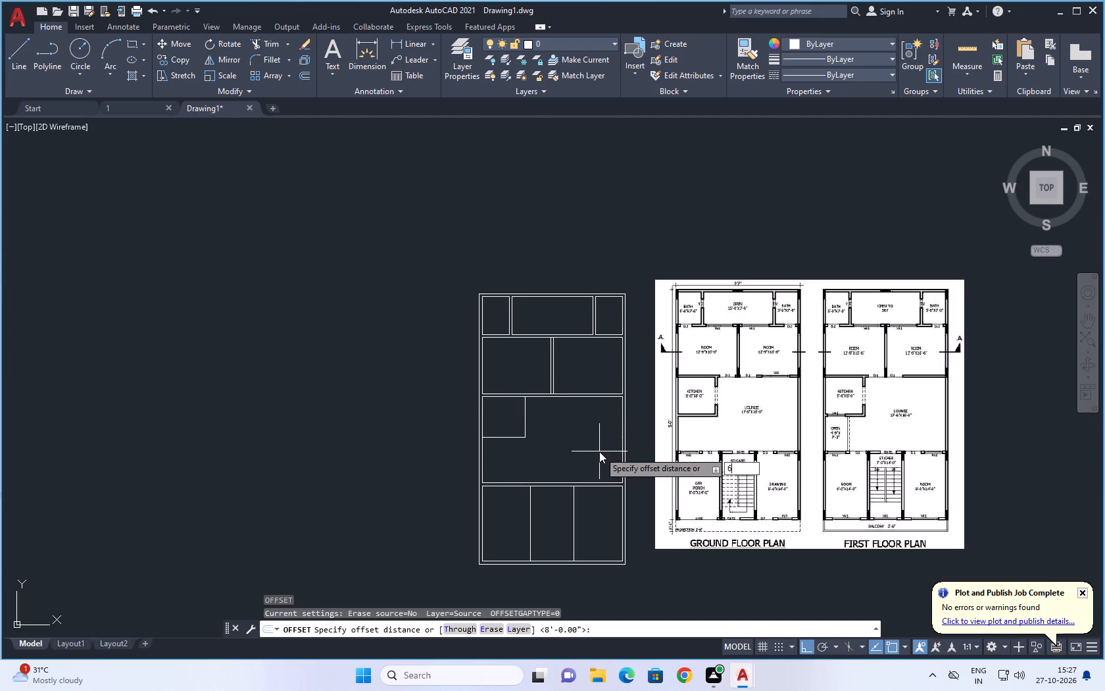
{"action": "key", "text": "space"}
{"action": "left_click", "coordinate": [526, 410]}
{"action": "left_click", "coordinate": [557, 416]}
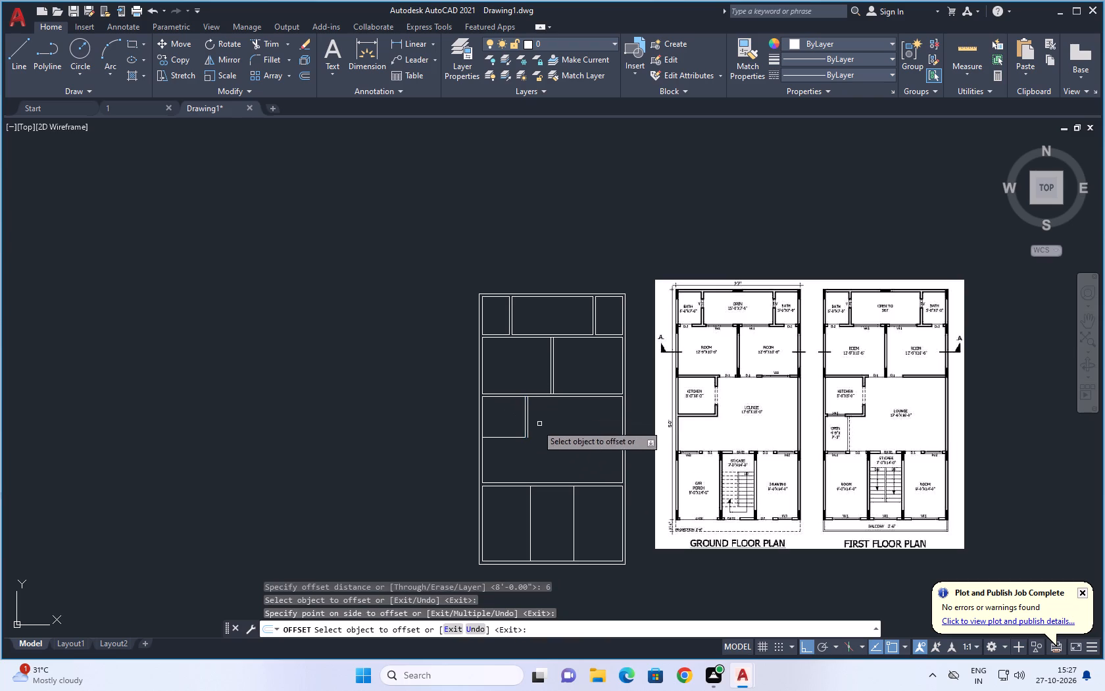
{"action": "left_click", "coordinate": [501, 438]}
{"action": "left_click", "coordinate": [499, 457]}
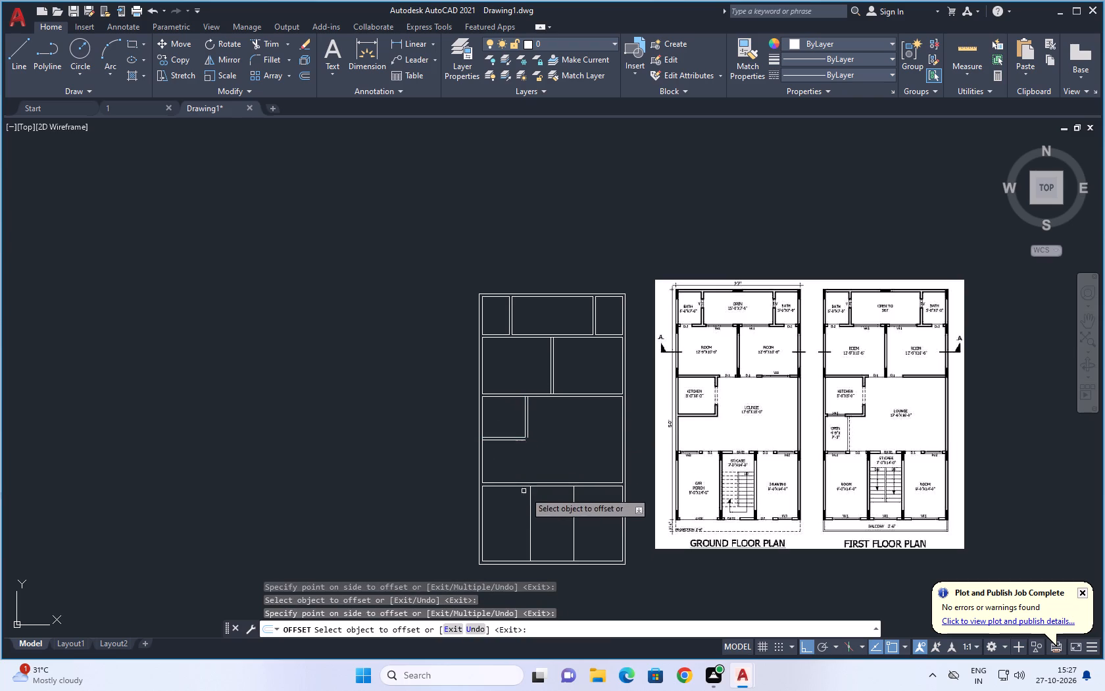
Offset both front-area partition lines 6" toward the staircase to form its two side walls.
{"action": "left_click", "coordinate": [530, 500]}
{"action": "left_click", "coordinate": [558, 501]}
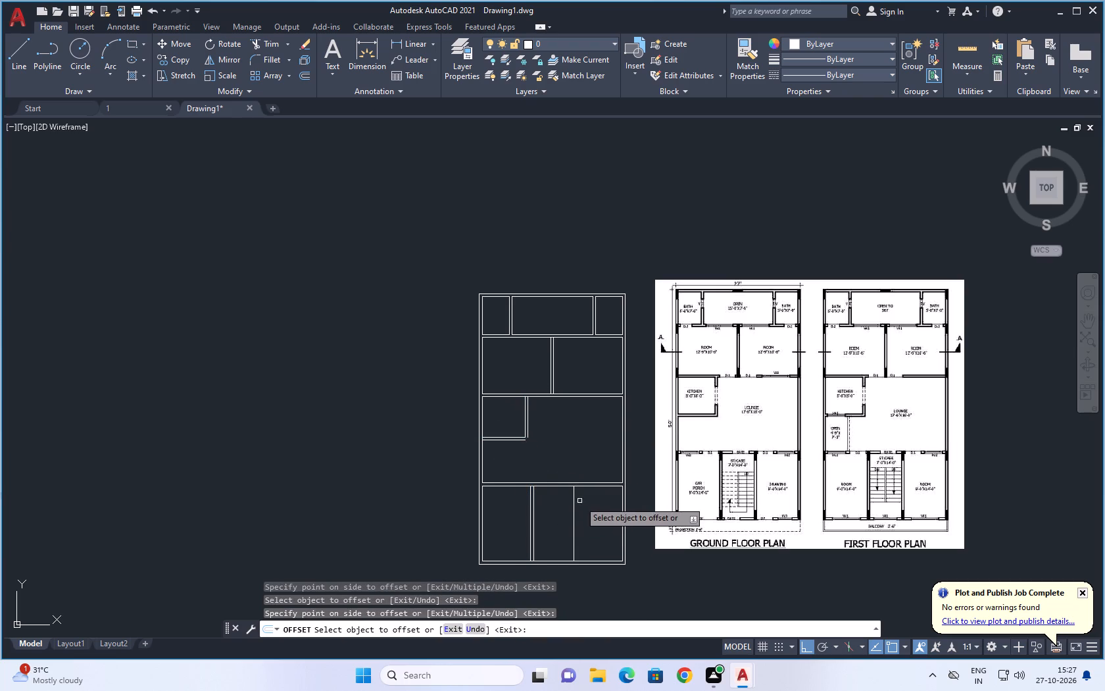
{"action": "left_click", "coordinate": [573, 499]}
{"action": "left_click", "coordinate": [535, 508]}
{"action": "key", "text": "Escape"}
{"action": "key", "text": "Escape"}
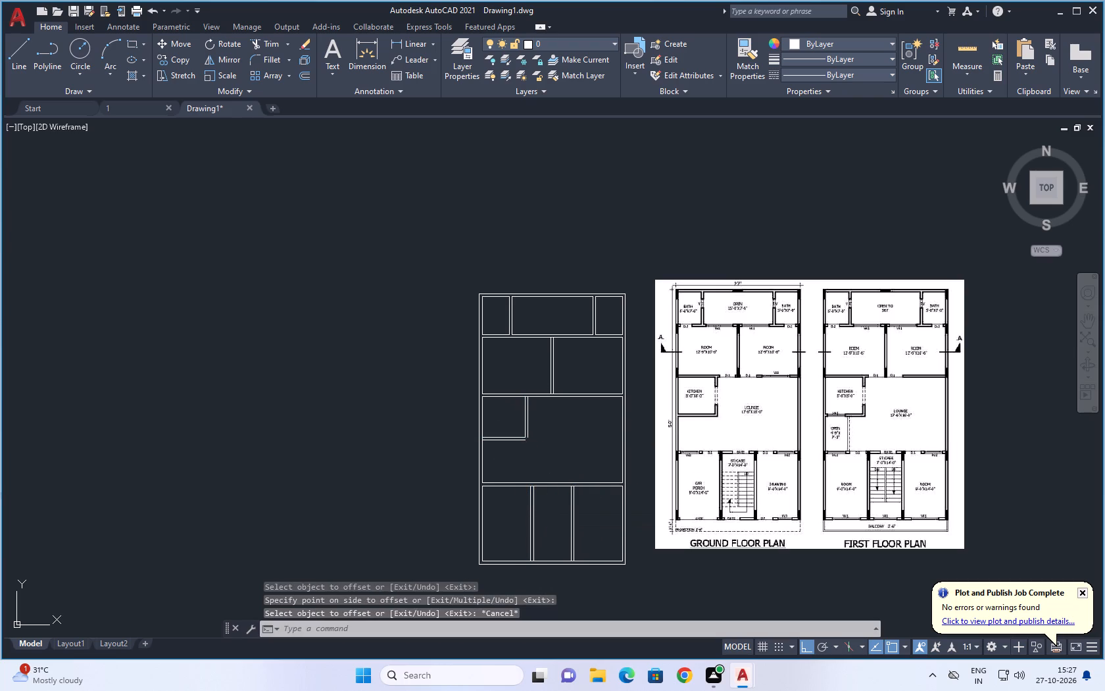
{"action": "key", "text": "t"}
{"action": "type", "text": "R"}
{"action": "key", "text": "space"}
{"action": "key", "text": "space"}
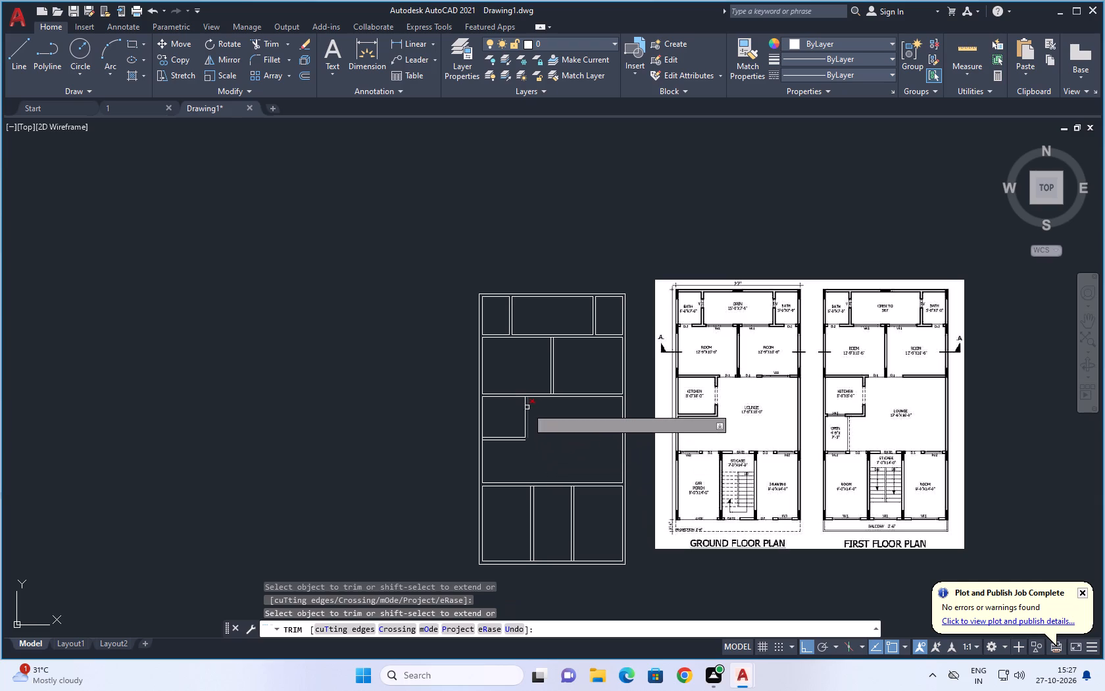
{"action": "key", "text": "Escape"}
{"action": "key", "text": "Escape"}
Fillet the kitchen's two outer wall lines into a sharp corner, using the Multiple option.
{"action": "key", "text": "f"}
{"action": "key", "text": "space"}
{"action": "type", "text": "M"}
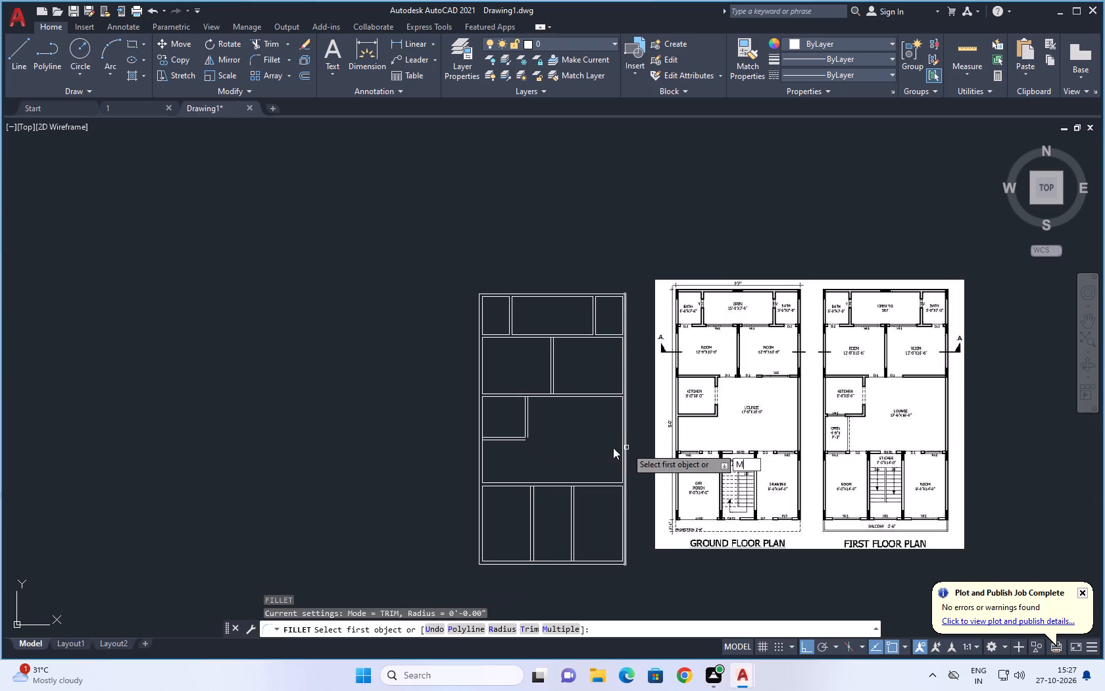
{"action": "key", "text": "space"}
{"action": "left_click", "coordinate": [514, 441]}
{"action": "left_click", "coordinate": [528, 434]}
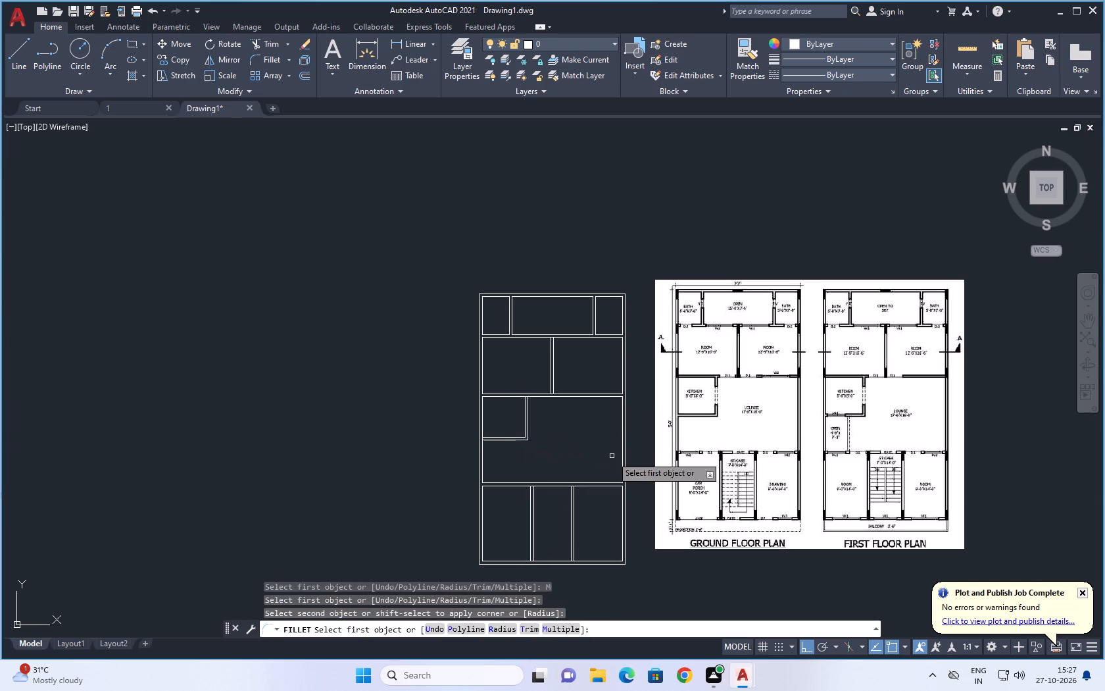
{"action": "key", "text": "Escape"}
{"action": "key", "text": "Escape"}
{"action": "key", "text": "Escape"}
Trim the wall line pieces crossing the lower end of the room partition and both ends of the kitchen walls.
{"action": "type", "text": "TR"}
{"action": "key", "text": "space"}
{"action": "key", "text": "space"}
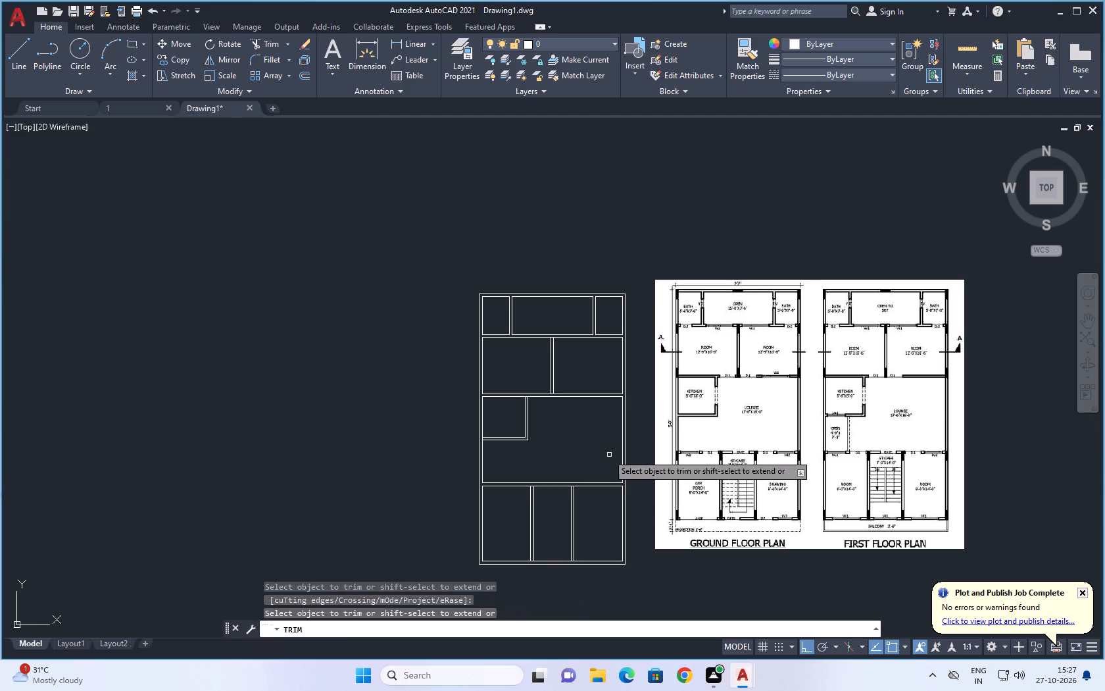
{"action": "scroll", "coordinate": [547, 384], "scroll_direction": "up", "scroll_amount": 4}
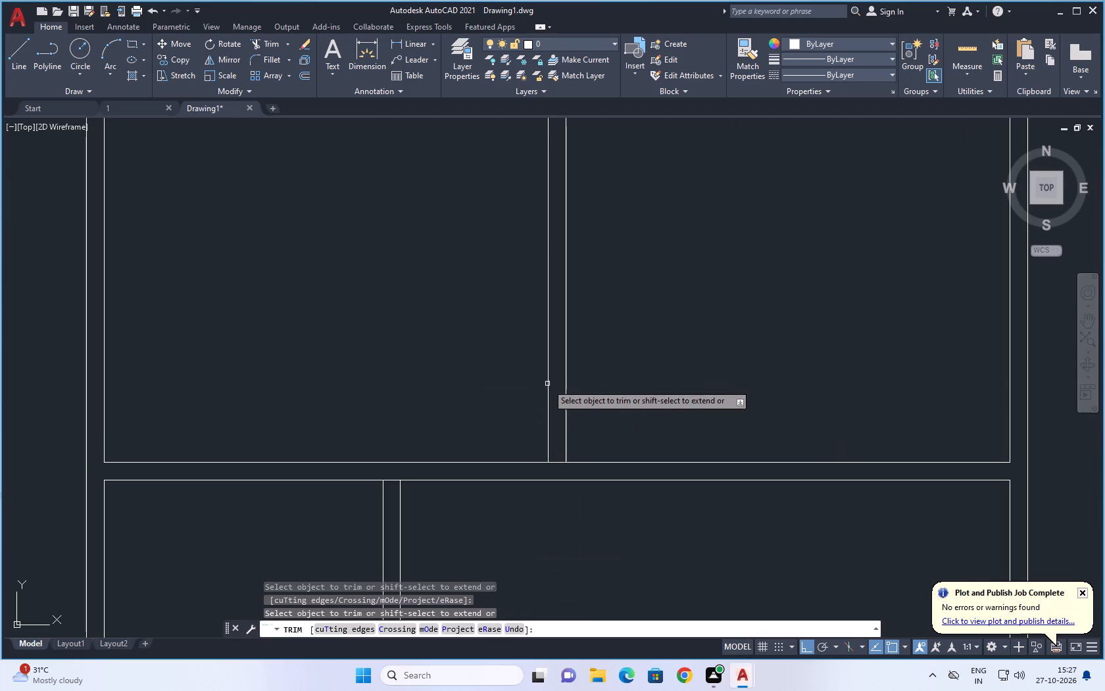
{"action": "left_click", "coordinate": [556, 460]}
{"action": "left_click", "coordinate": [552, 465]}
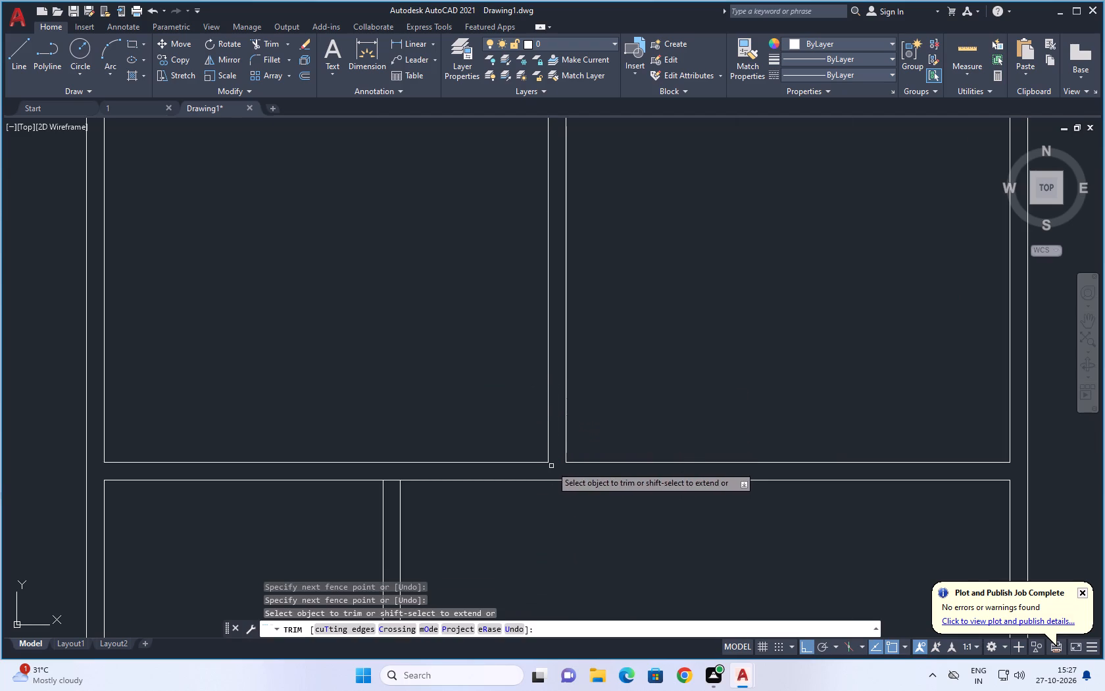
{"action": "left_click", "coordinate": [393, 481]}
{"action": "scroll", "coordinate": [483, 405], "scroll_direction": "down", "scroll_amount": 2}
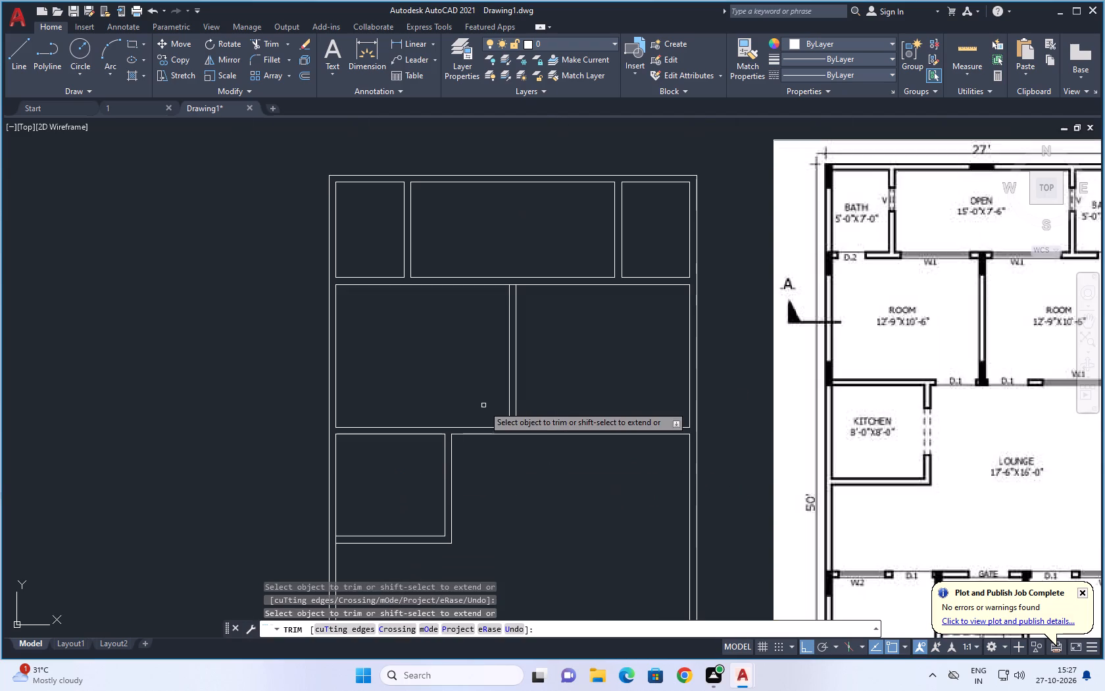
{"action": "left_click", "coordinate": [335, 540]}
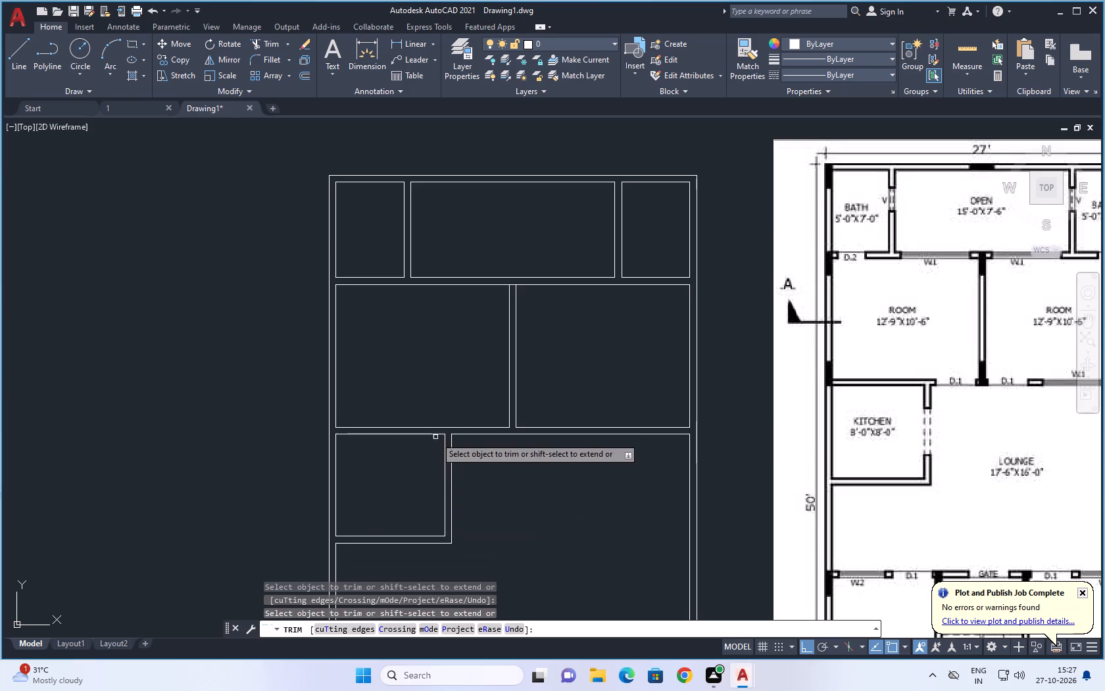
Trim the wall line pieces crossing the lower and upper ends of both staircase side walls.
{"action": "scroll", "coordinate": [453, 386], "scroll_direction": "down", "scroll_amount": 3}
{"action": "scroll", "coordinate": [469, 431], "scroll_direction": "up", "scroll_amount": 4}
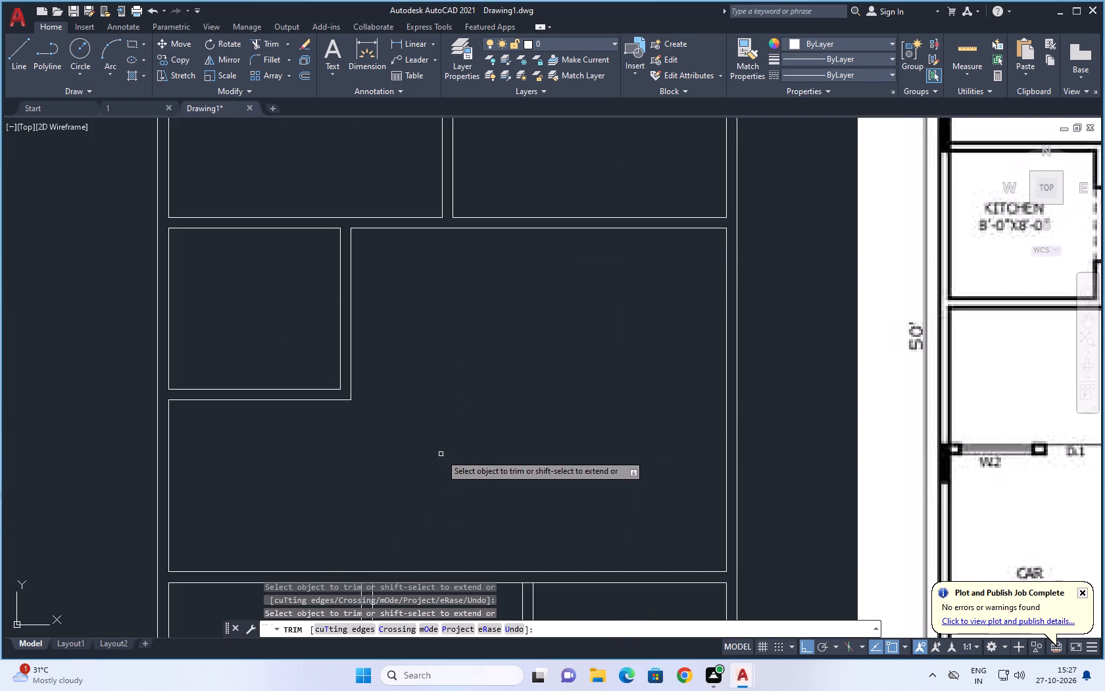
{"action": "scroll", "coordinate": [447, 444], "scroll_direction": "down", "scroll_amount": 5}
{"action": "scroll", "coordinate": [431, 511], "scroll_direction": "up", "scroll_amount": 3}
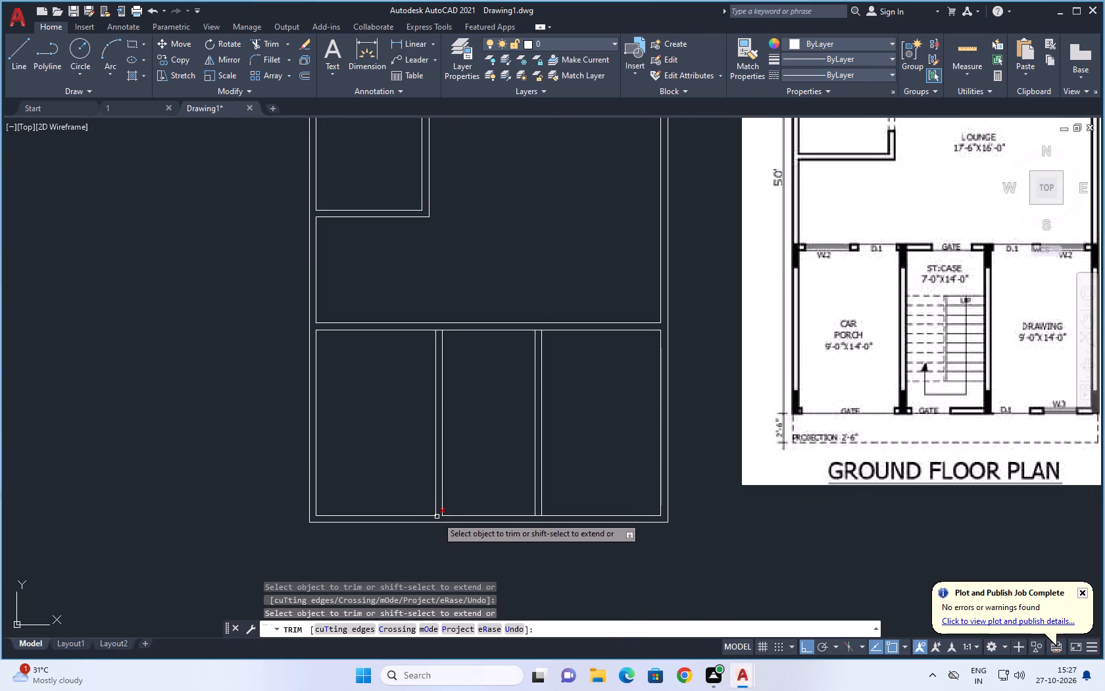
{"action": "left_click", "coordinate": [437, 517]}
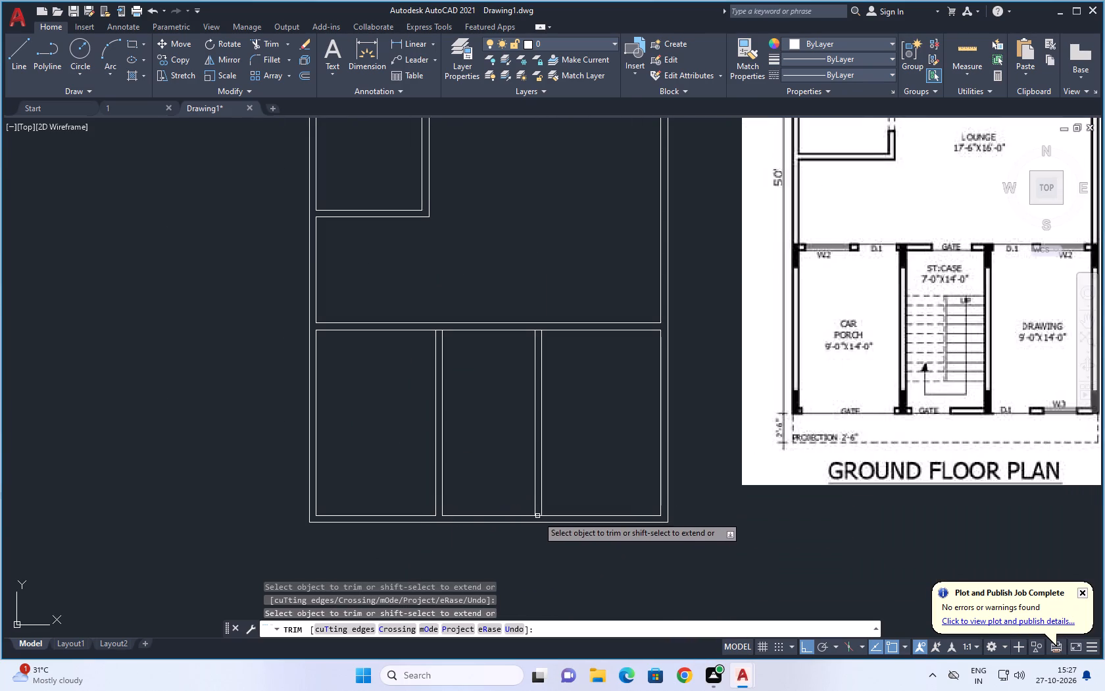
{"action": "left_click", "coordinate": [538, 515]}
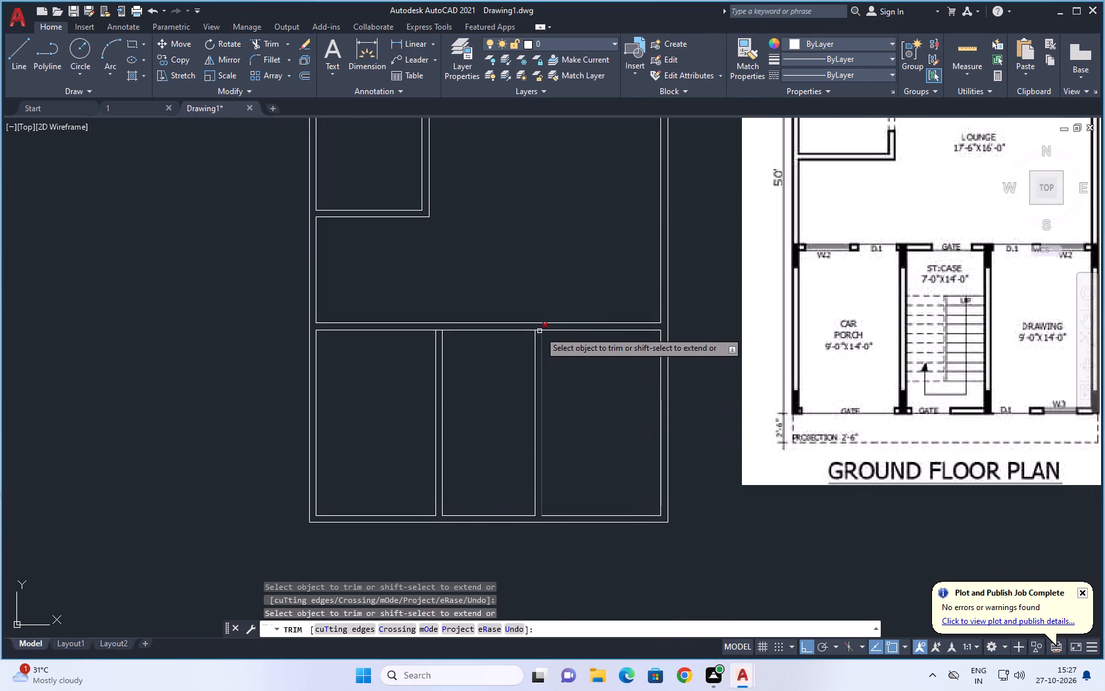
{"action": "left_click", "coordinate": [539, 330]}
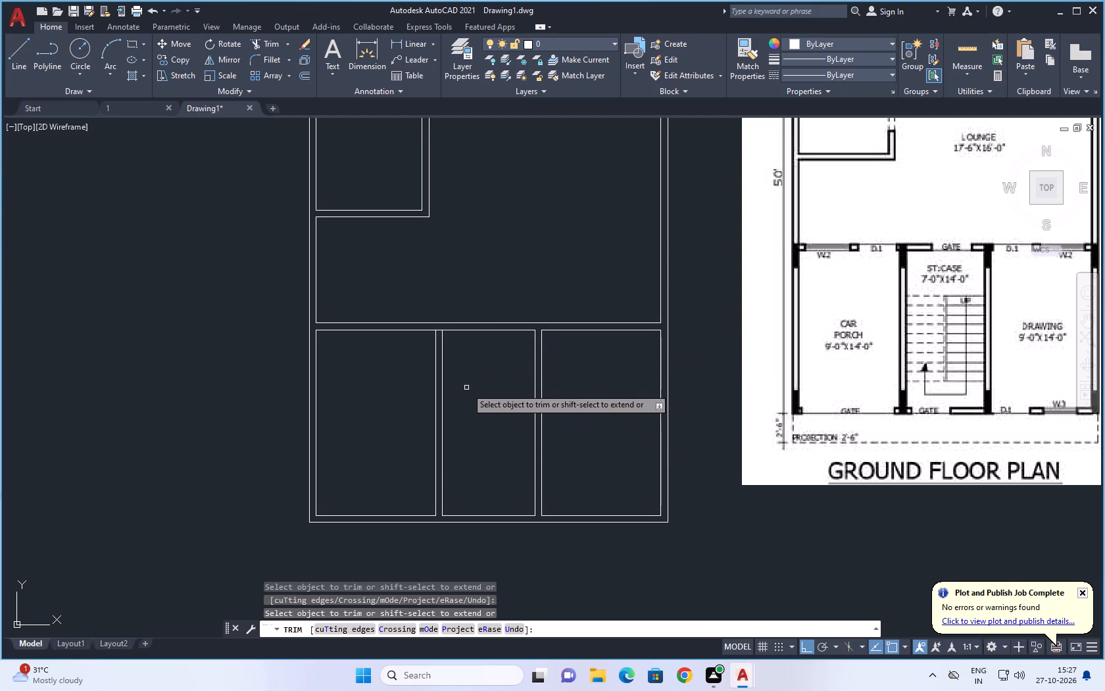
{"action": "left_click", "coordinate": [439, 330]}
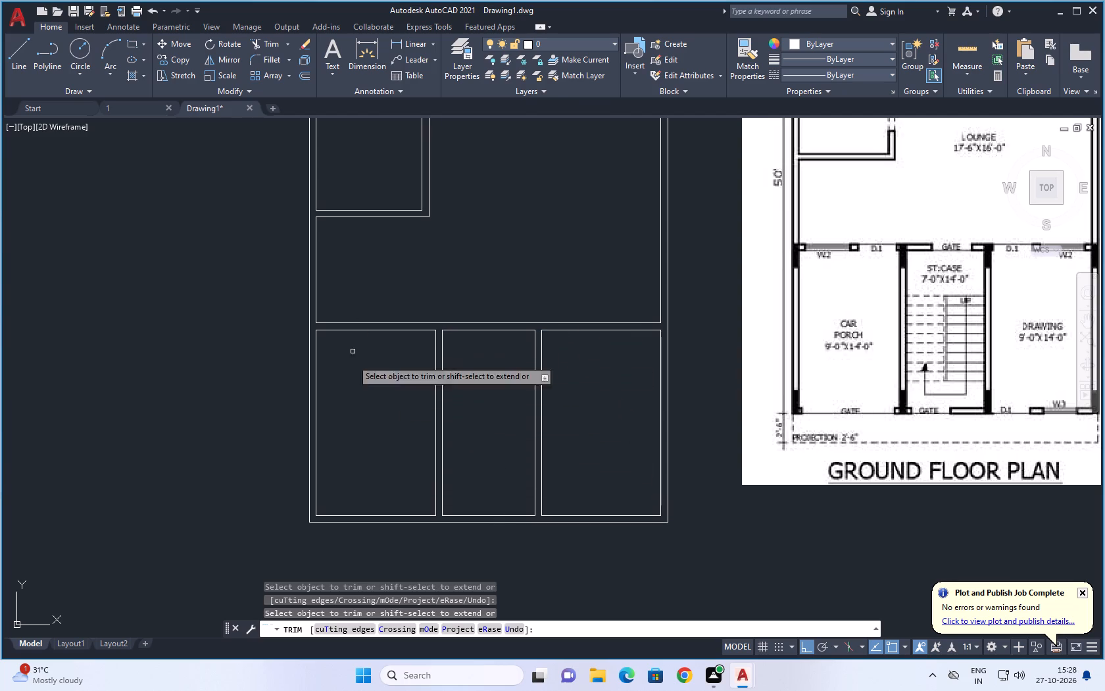
{"action": "scroll", "coordinate": [482, 500], "scroll_direction": "down", "scroll_amount": 1}
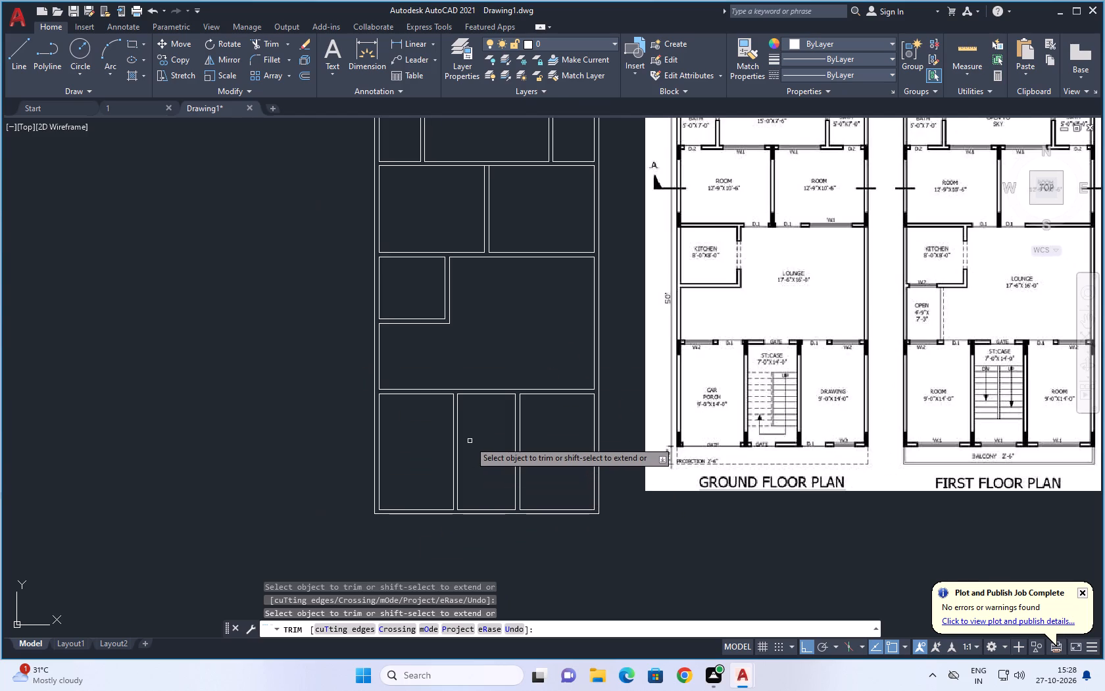
{"action": "scroll", "coordinate": [470, 441], "scroll_direction": "down", "scroll_amount": 1}
{"action": "scroll", "coordinate": [405, 269], "scroll_direction": "up", "scroll_amount": 1}
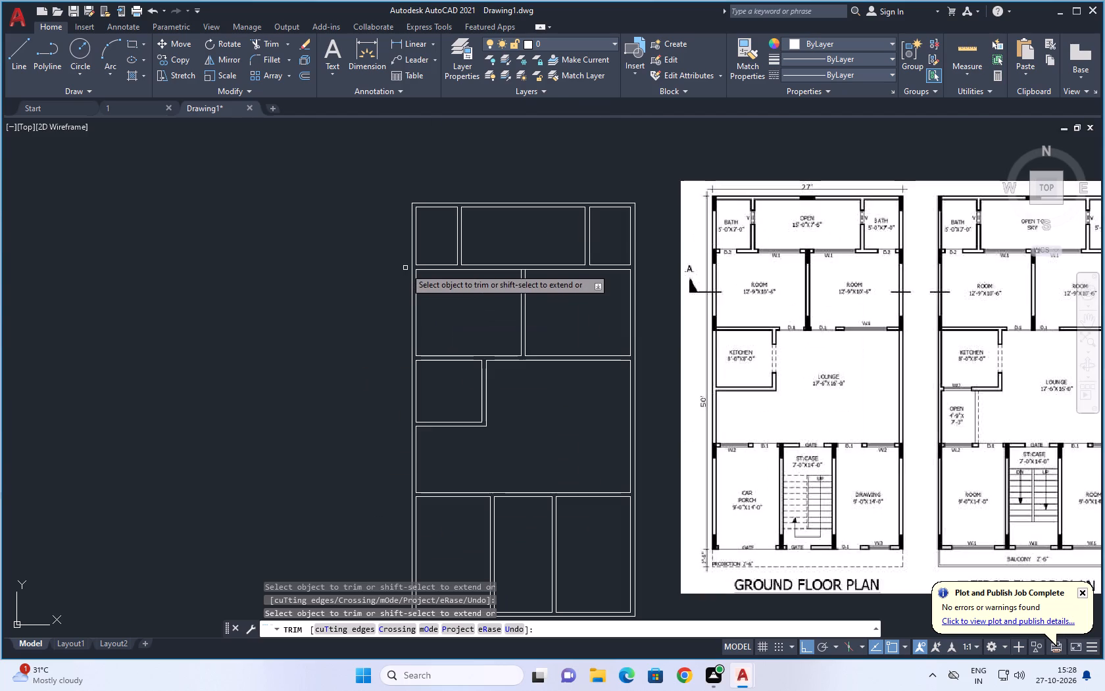
{"action": "scroll", "coordinate": [510, 322], "scroll_direction": "down", "scroll_amount": 1}
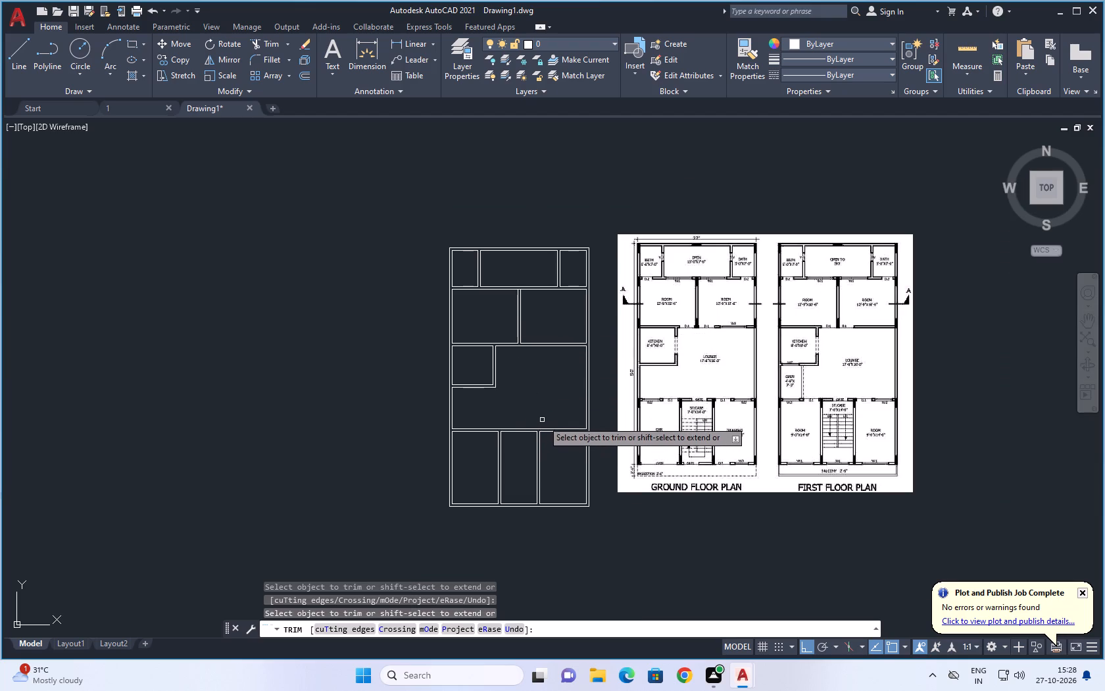
{"action": "scroll", "coordinate": [500, 411], "scroll_direction": "up", "scroll_amount": 1}
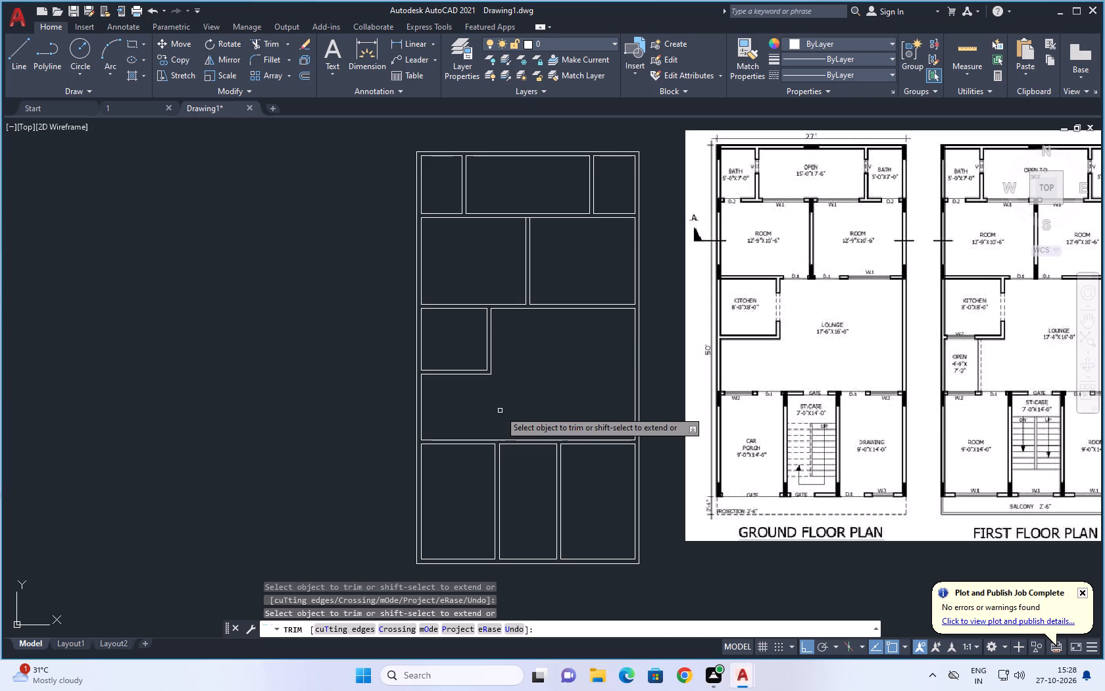
{"action": "key", "text": "Escape"}
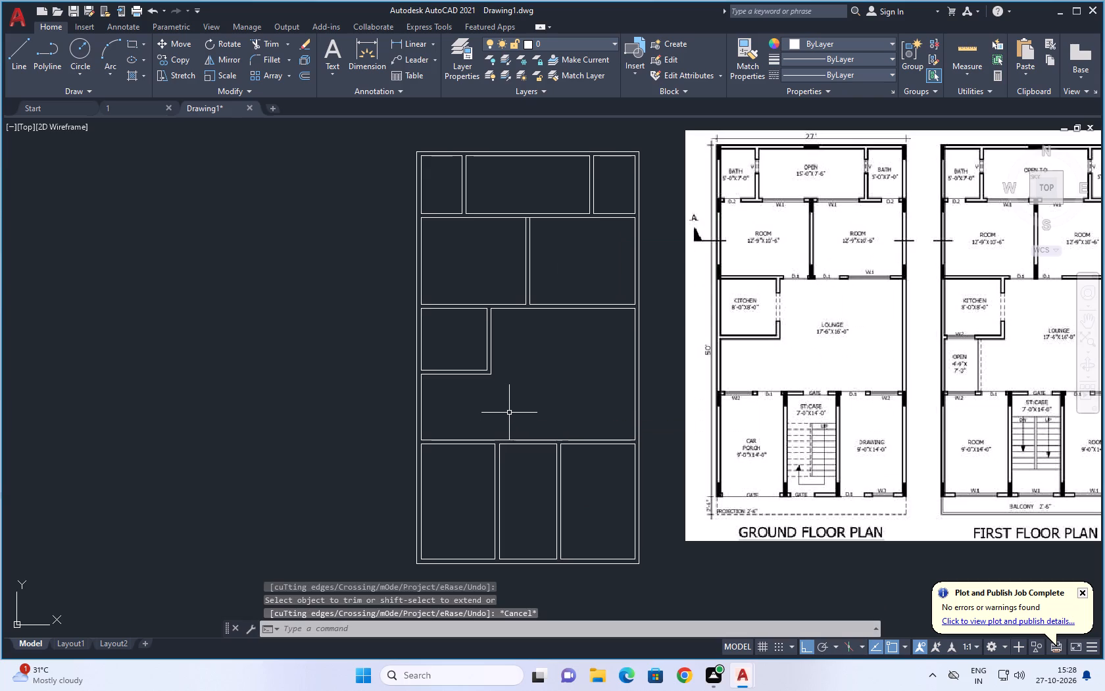
Examine the ground floor reference plan's door, window and gate positions against the drawn walls.
{"action": "scroll", "coordinate": [517, 406], "scroll_direction": "down", "scroll_amount": 1}
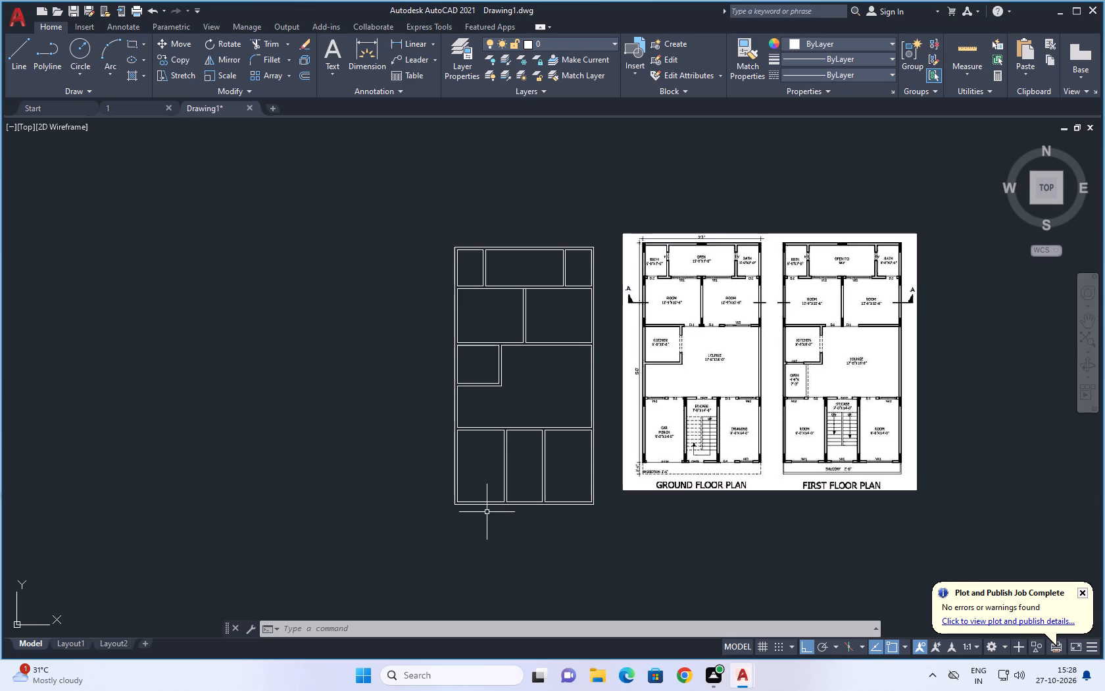
{"action": "scroll", "coordinate": [516, 453], "scroll_direction": "down", "scroll_amount": 1}
{"action": "scroll", "coordinate": [529, 393], "scroll_direction": "up", "scroll_amount": 2}
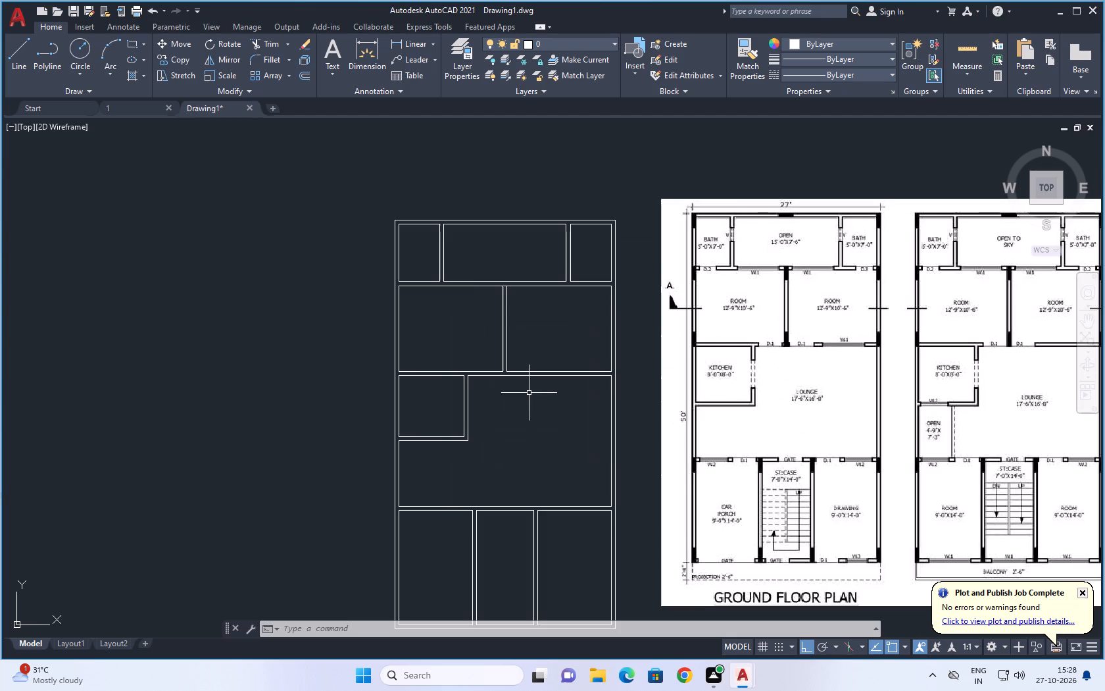
{"action": "scroll", "coordinate": [529, 394], "scroll_direction": "down", "scroll_amount": 1}
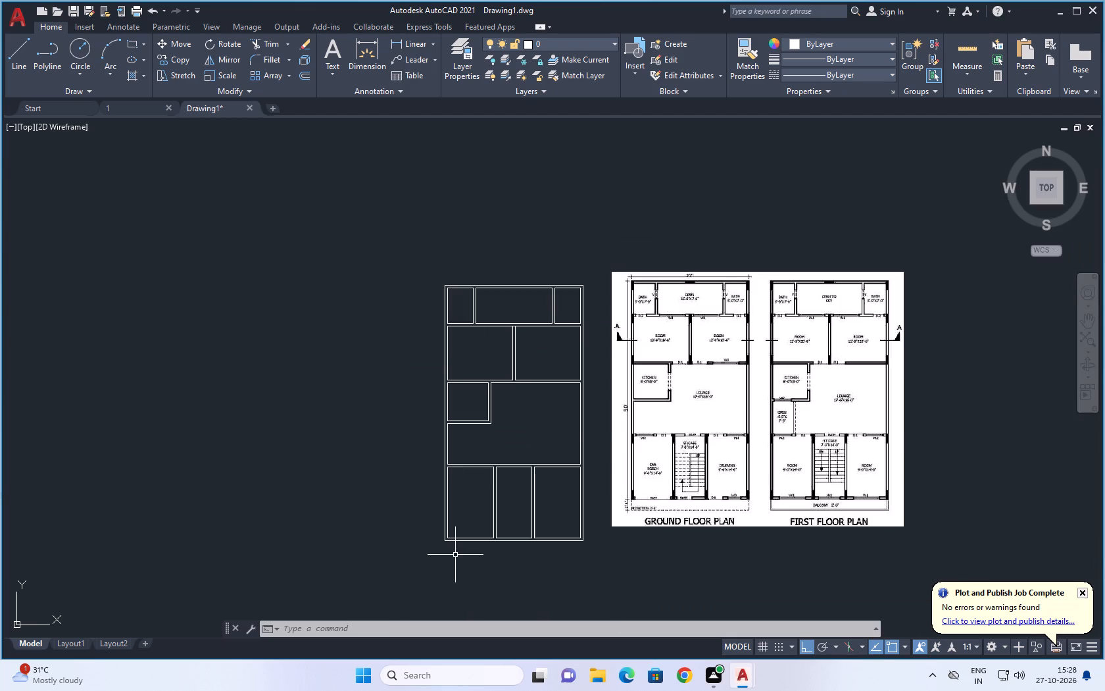
{"action": "scroll", "coordinate": [679, 488], "scroll_direction": "up", "scroll_amount": 2}
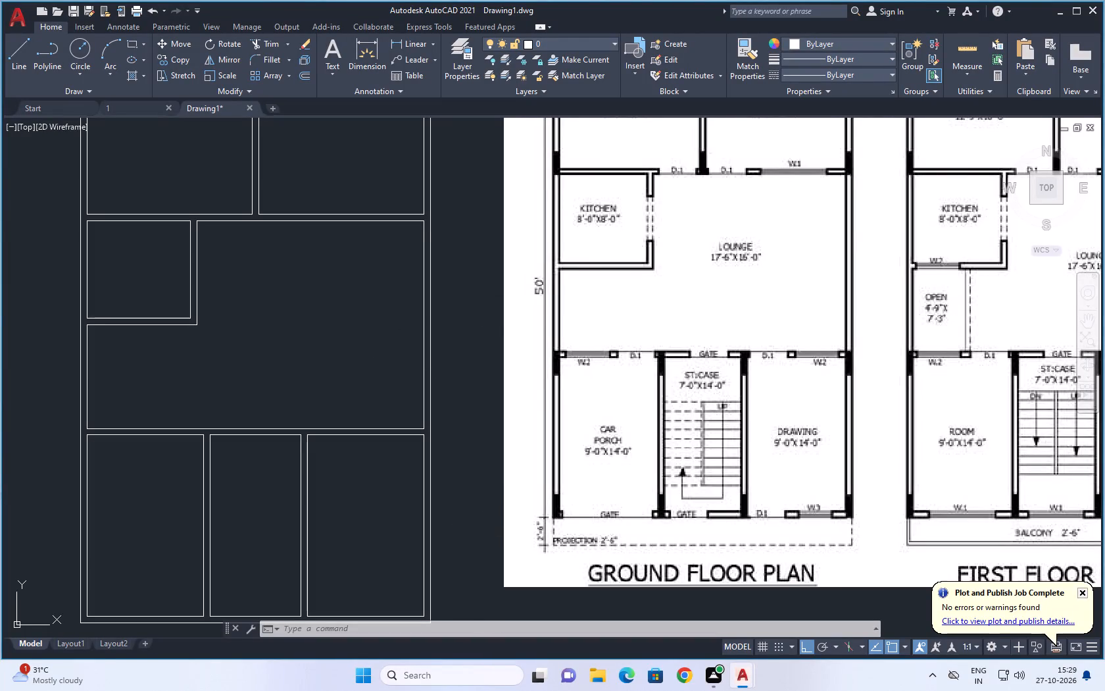
{"action": "scroll", "coordinate": [597, 327], "scroll_direction": "down", "scroll_amount": 2}
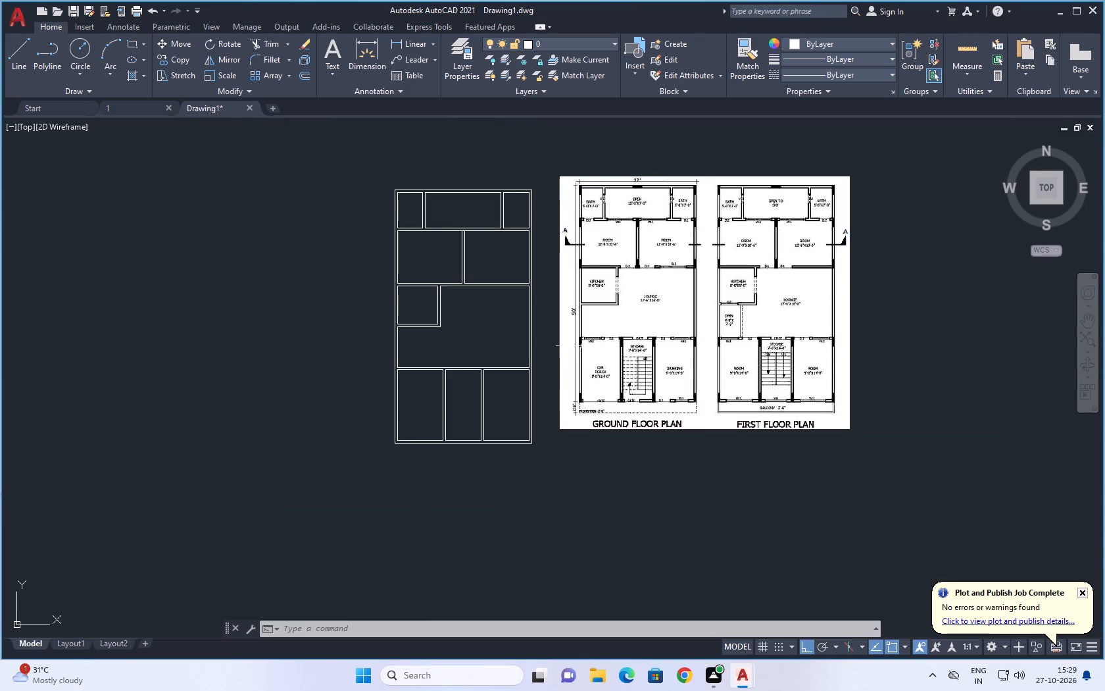
{"action": "scroll", "coordinate": [657, 340], "scroll_direction": "down", "scroll_amount": 1}
{"action": "scroll", "coordinate": [664, 264], "scroll_direction": "up", "scroll_amount": 3}
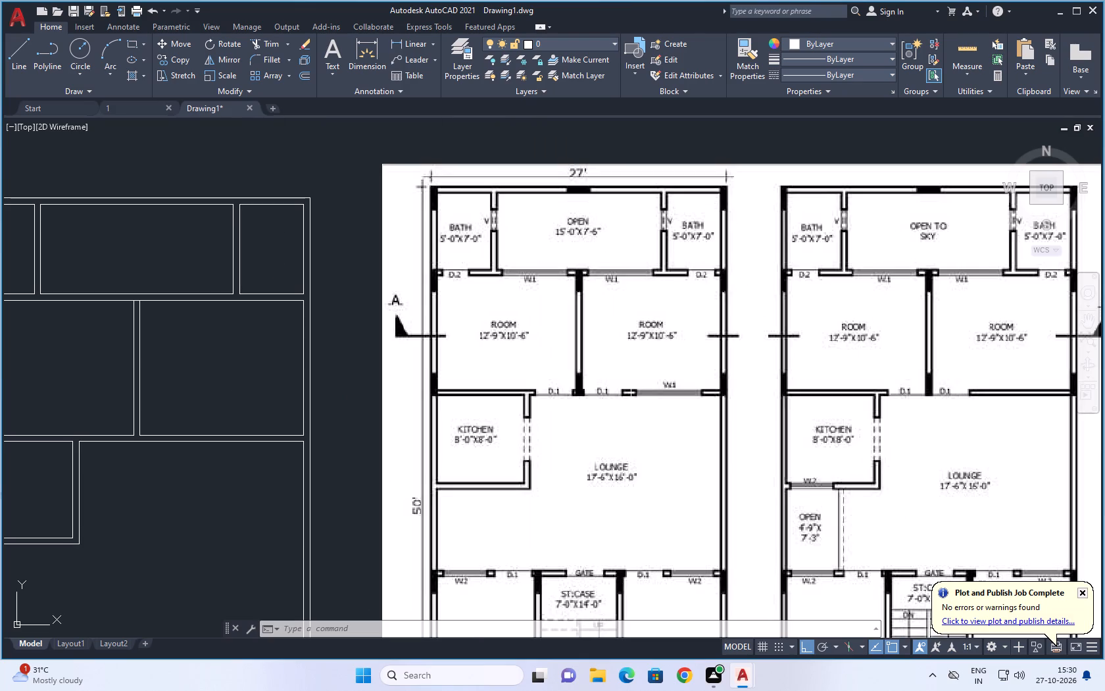
{"action": "scroll", "coordinate": [631, 369], "scroll_direction": "down", "scroll_amount": 1}
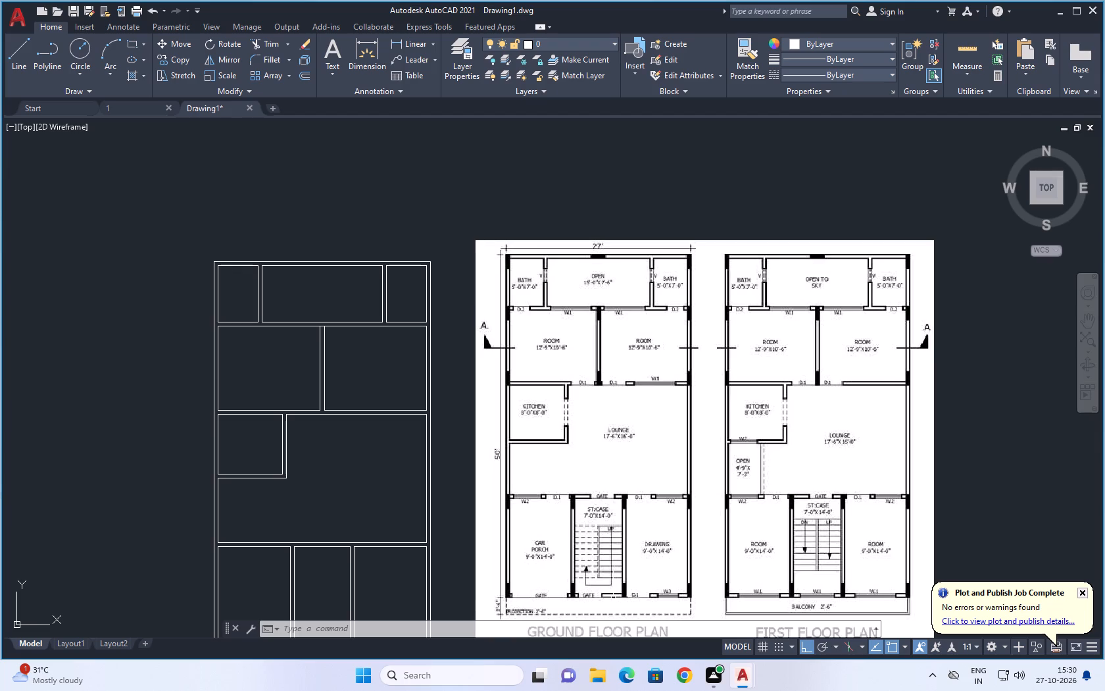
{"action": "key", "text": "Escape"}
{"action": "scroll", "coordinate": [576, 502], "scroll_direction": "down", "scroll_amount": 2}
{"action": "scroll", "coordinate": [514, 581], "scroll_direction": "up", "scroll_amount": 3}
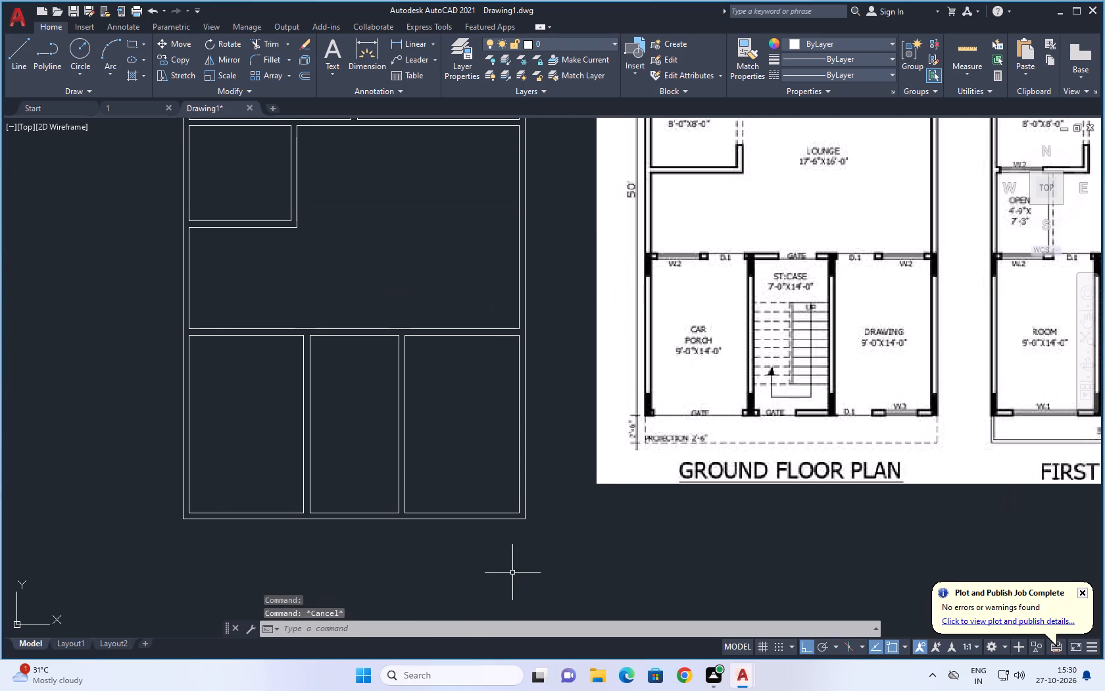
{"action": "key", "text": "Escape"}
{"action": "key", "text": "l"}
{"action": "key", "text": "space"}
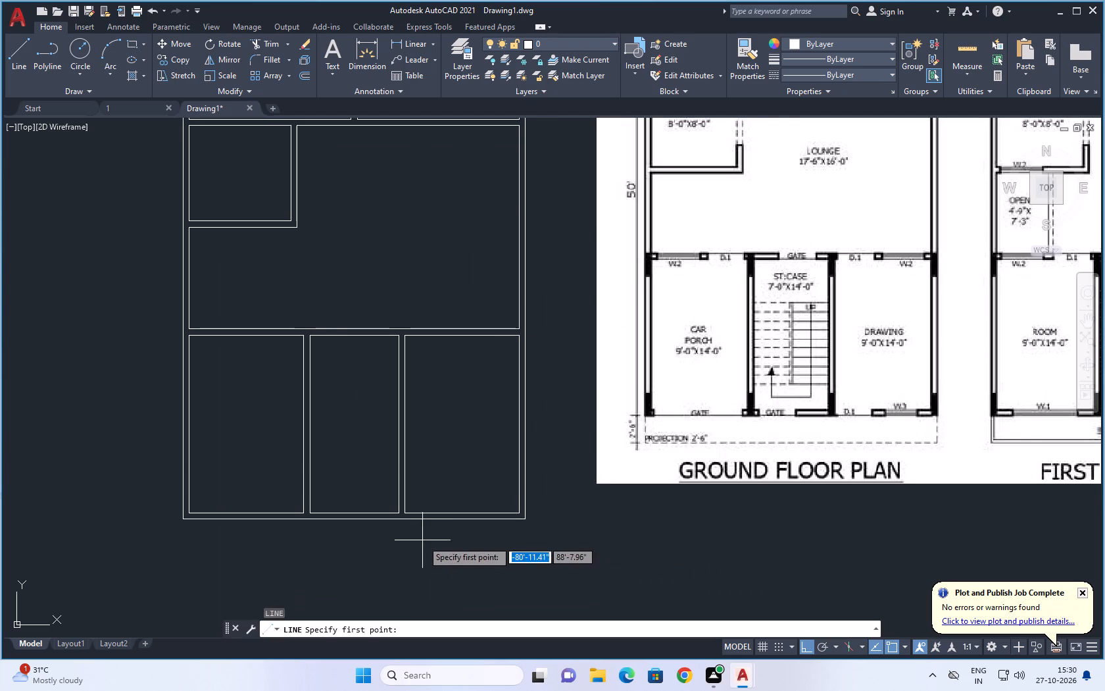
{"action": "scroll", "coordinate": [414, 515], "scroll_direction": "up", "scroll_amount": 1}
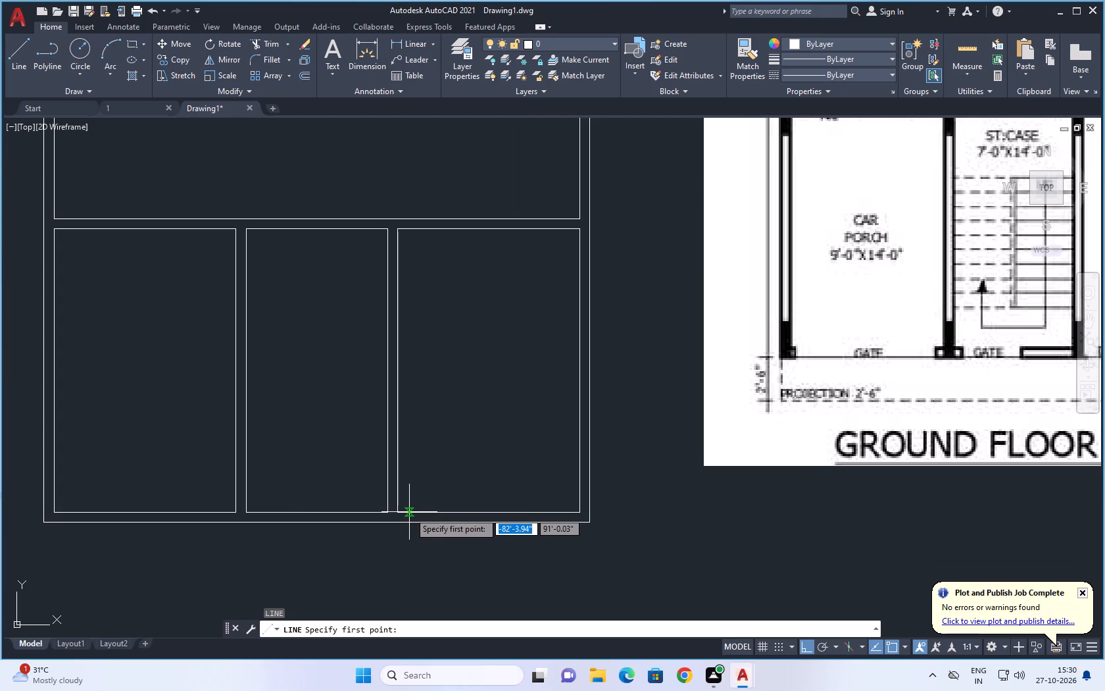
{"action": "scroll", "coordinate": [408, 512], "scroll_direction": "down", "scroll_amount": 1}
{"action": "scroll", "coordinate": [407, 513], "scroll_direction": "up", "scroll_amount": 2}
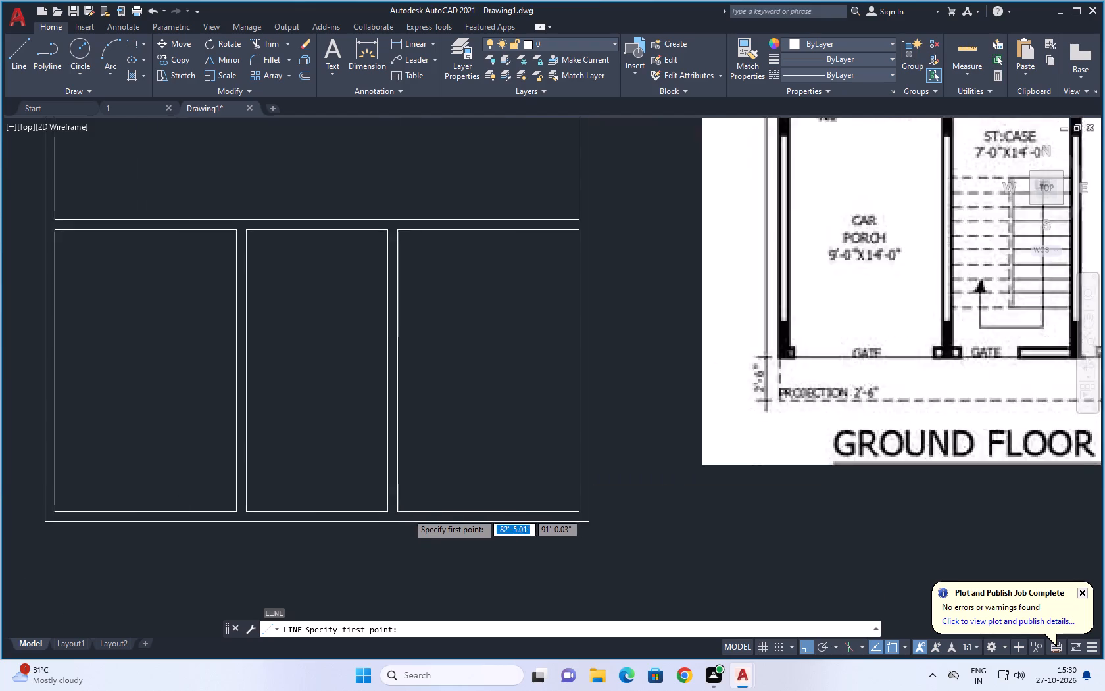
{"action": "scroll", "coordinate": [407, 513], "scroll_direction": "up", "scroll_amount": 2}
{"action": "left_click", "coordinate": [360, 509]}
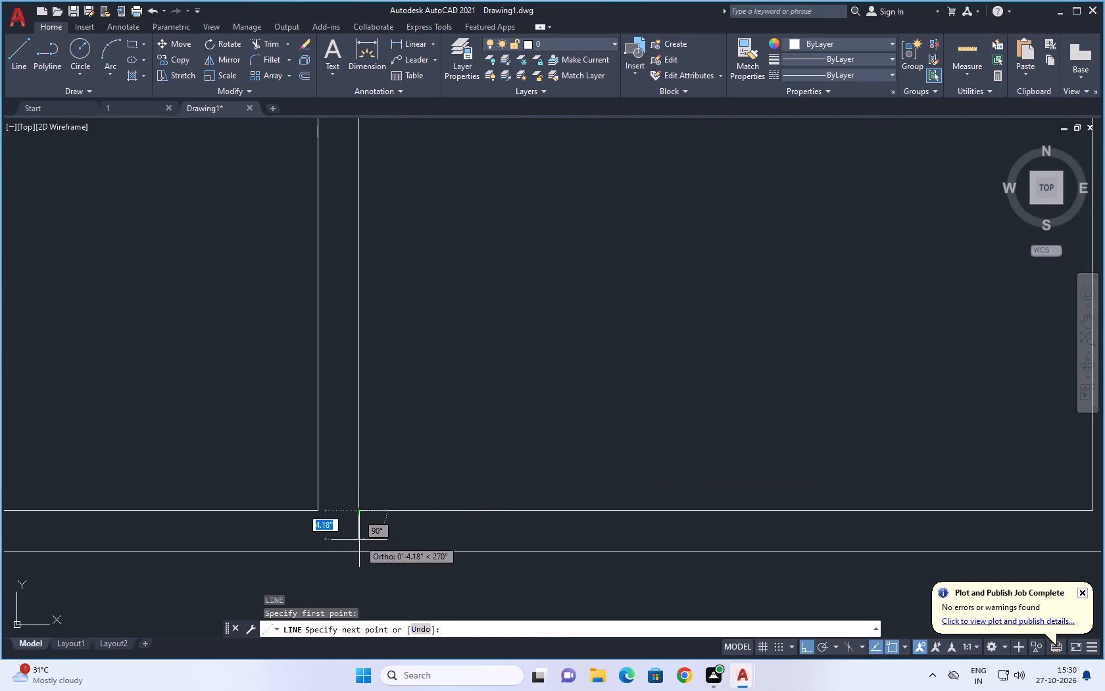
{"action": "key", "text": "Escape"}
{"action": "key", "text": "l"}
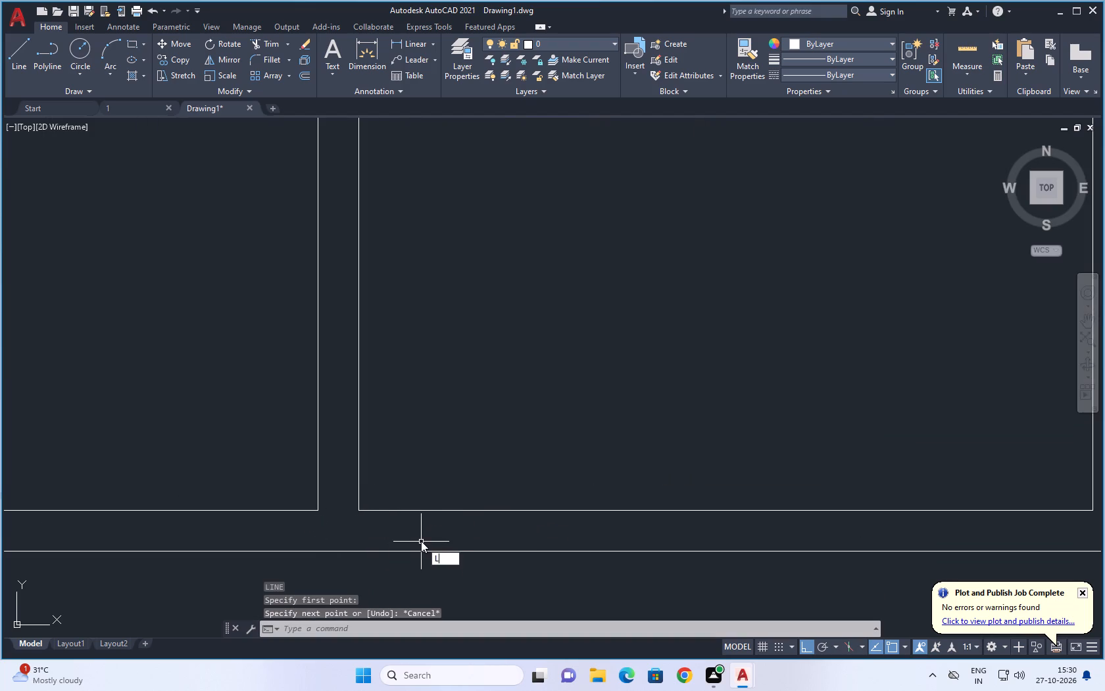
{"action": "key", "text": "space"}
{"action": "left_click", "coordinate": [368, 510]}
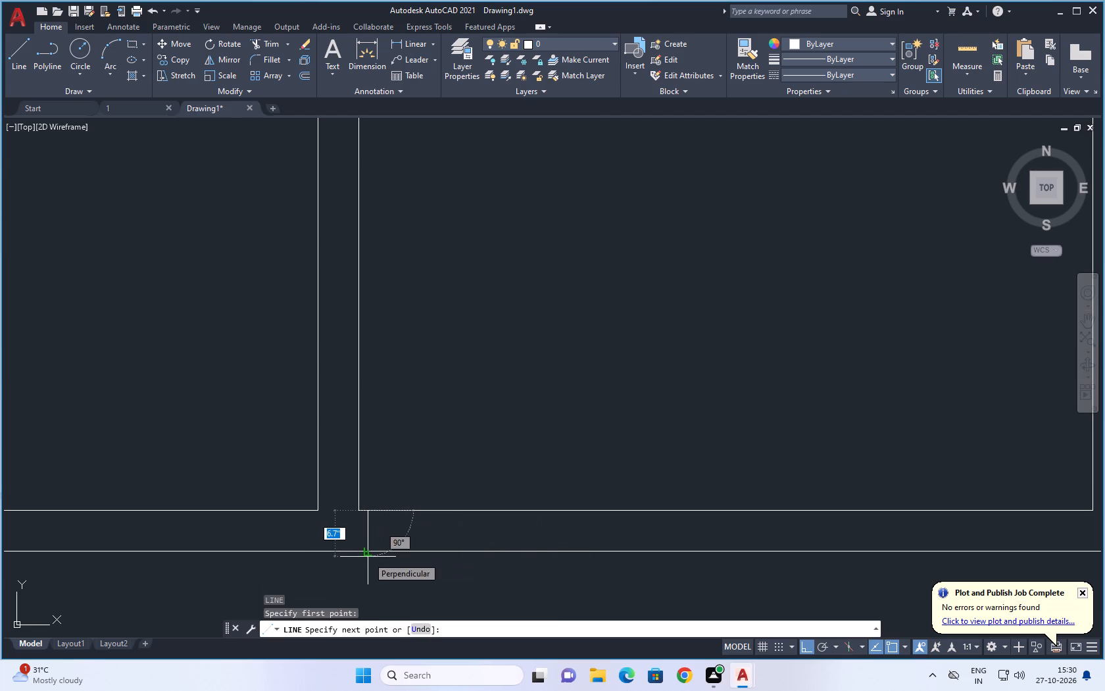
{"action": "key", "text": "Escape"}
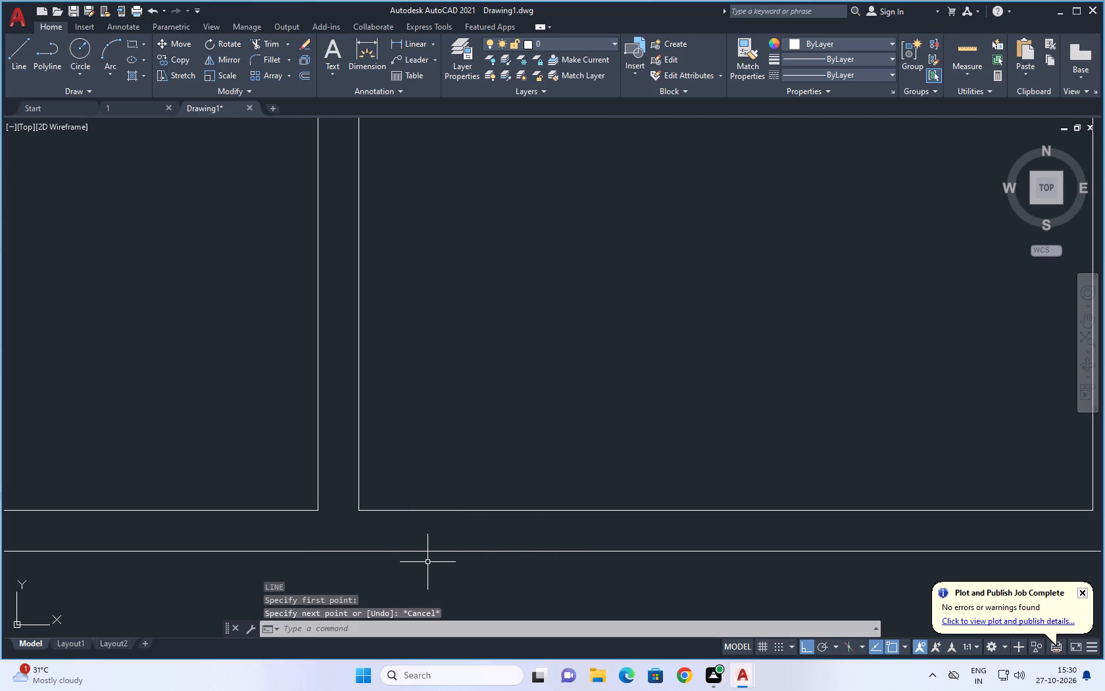
Draw a short vertical jamb line across the front wall's thickness, just inside the drawing room's corner beside the staircase wall.
{"action": "key", "text": "l"}
{"action": "key", "text": "space"}
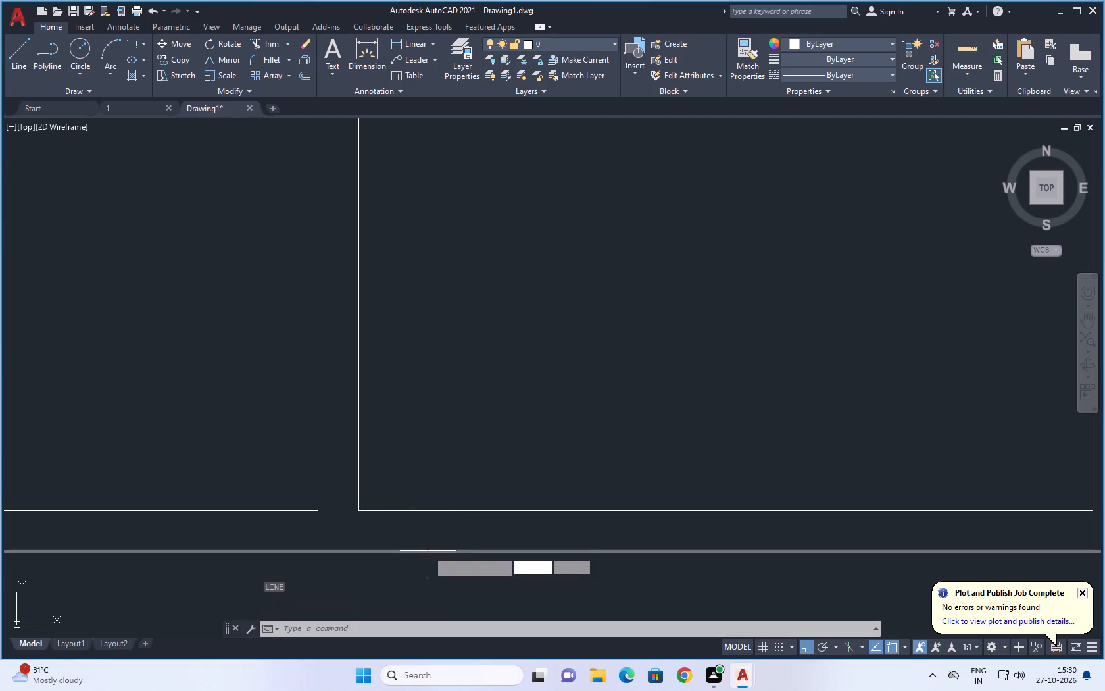
{"action": "left_click", "coordinate": [411, 511]}
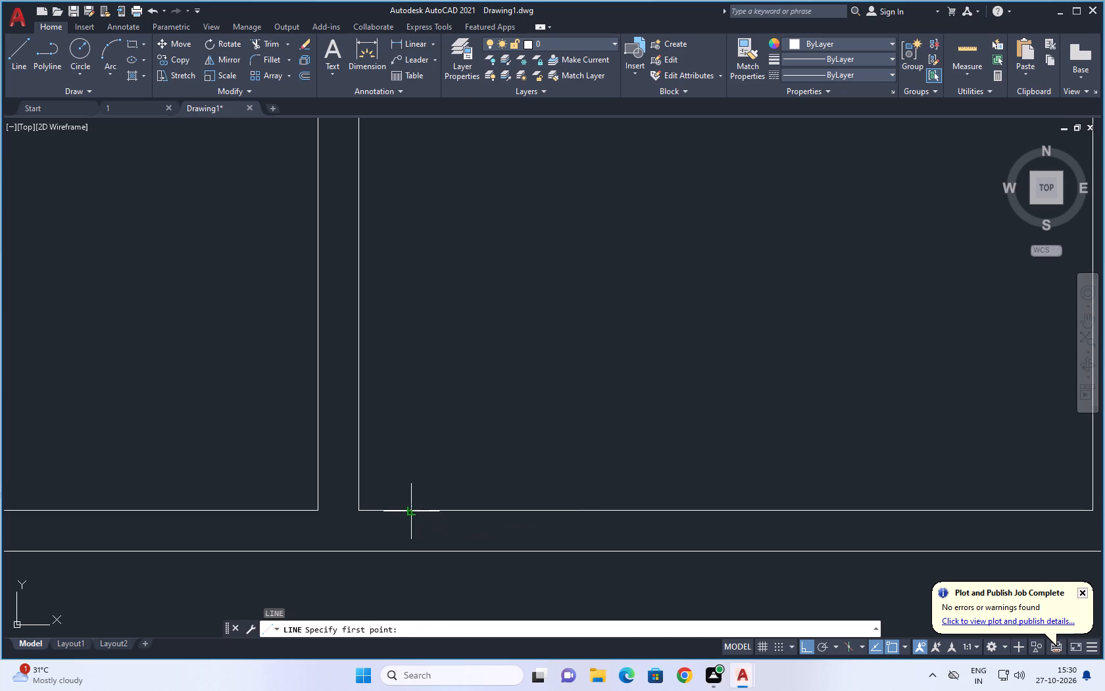
{"action": "left_click", "coordinate": [409, 551]}
{"action": "key", "text": "Escape"}
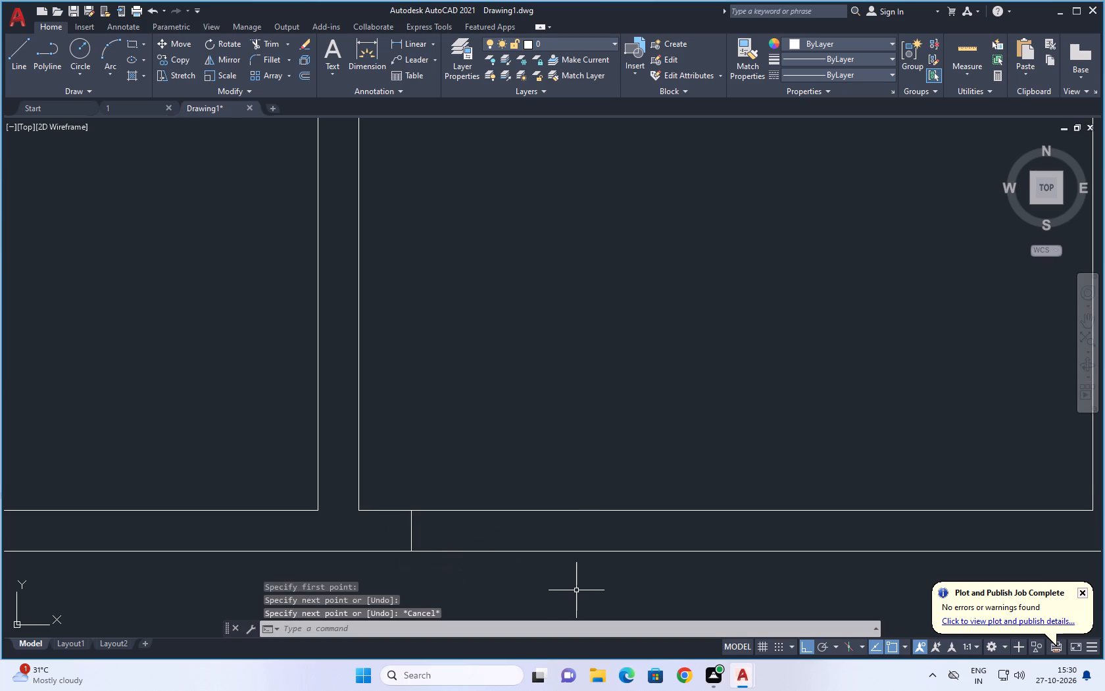
Draw a 3' vertical door leaf line upward into the drawing room from the jamb line's inner end.
{"action": "key", "text": "l"}
{"action": "key", "text": "space"}
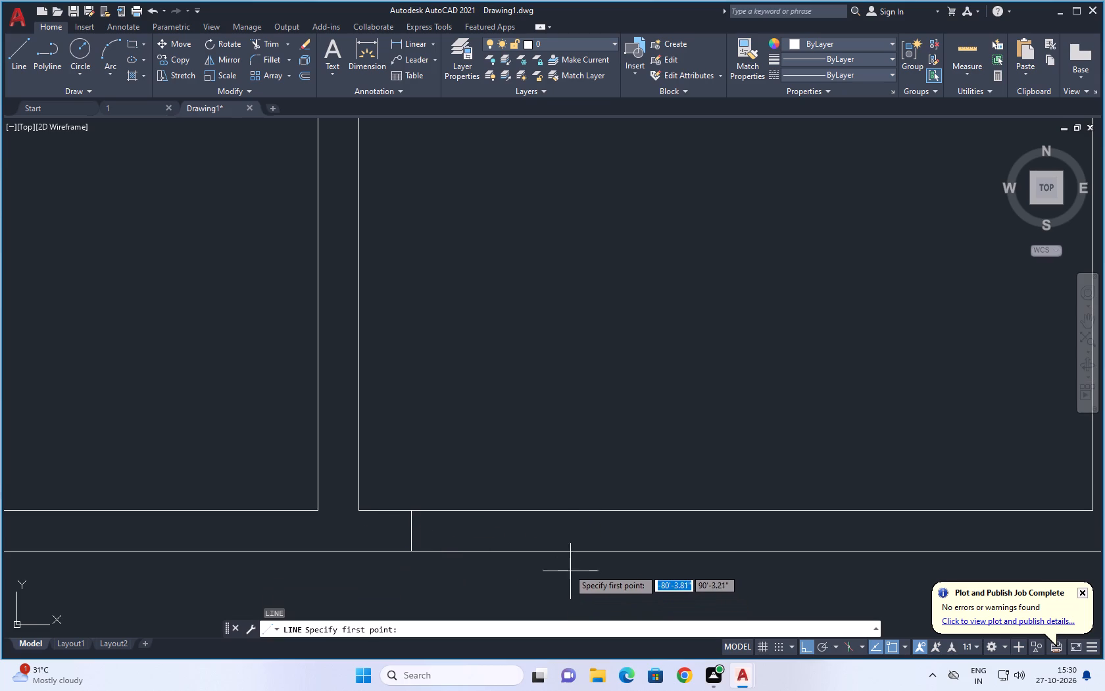
{"action": "left_click_drag", "start_coordinate": [412, 510], "coordinate": [415, 504]}
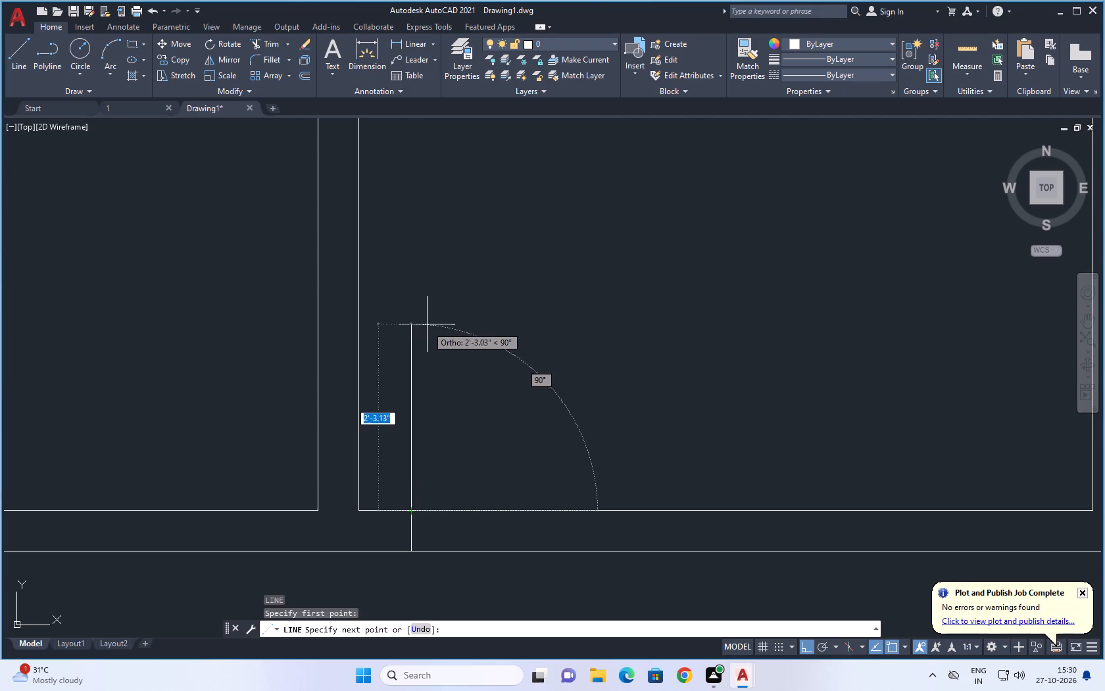
{"action": "key", "text": "3"}
{"action": "key", "text": "apostrophe"}
{"action": "key", "text": "Return"}
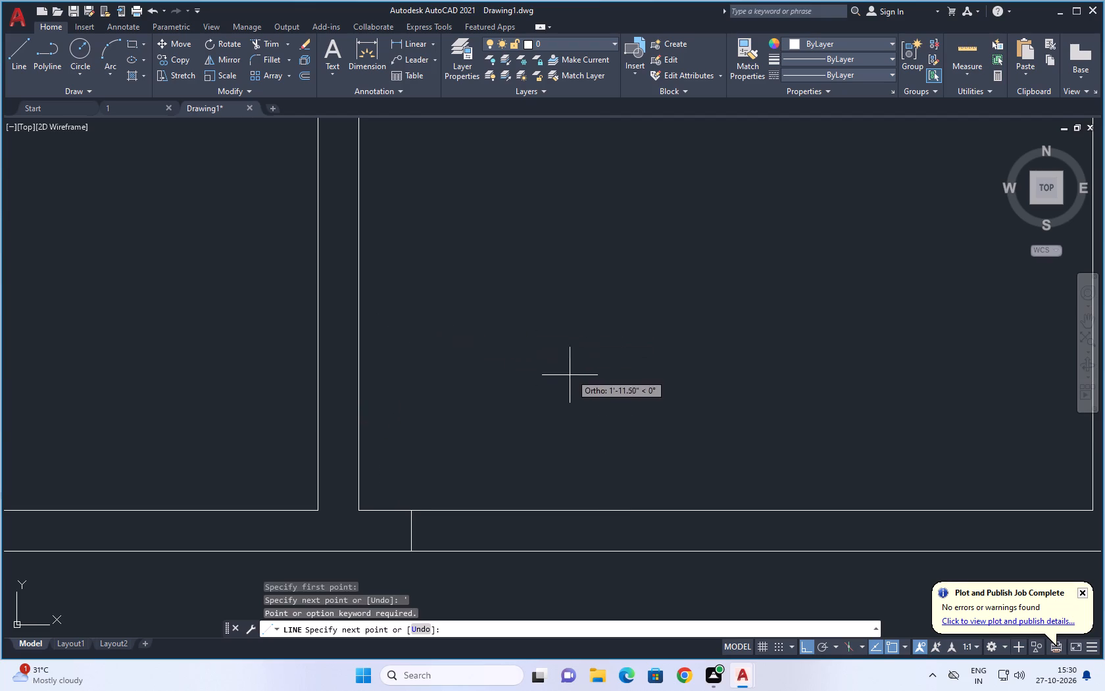
{"action": "key", "text": "3"}
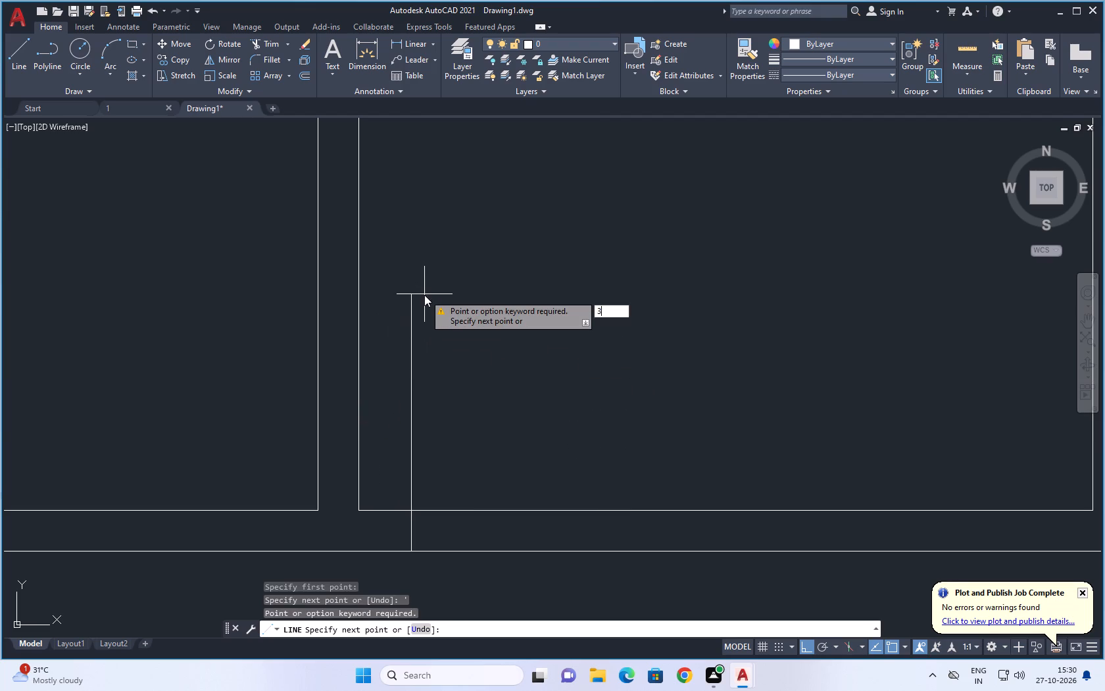
{"action": "key", "text": "apostrophe"}
{"action": "key", "text": "Return"}
{"action": "key", "text": "Escape"}
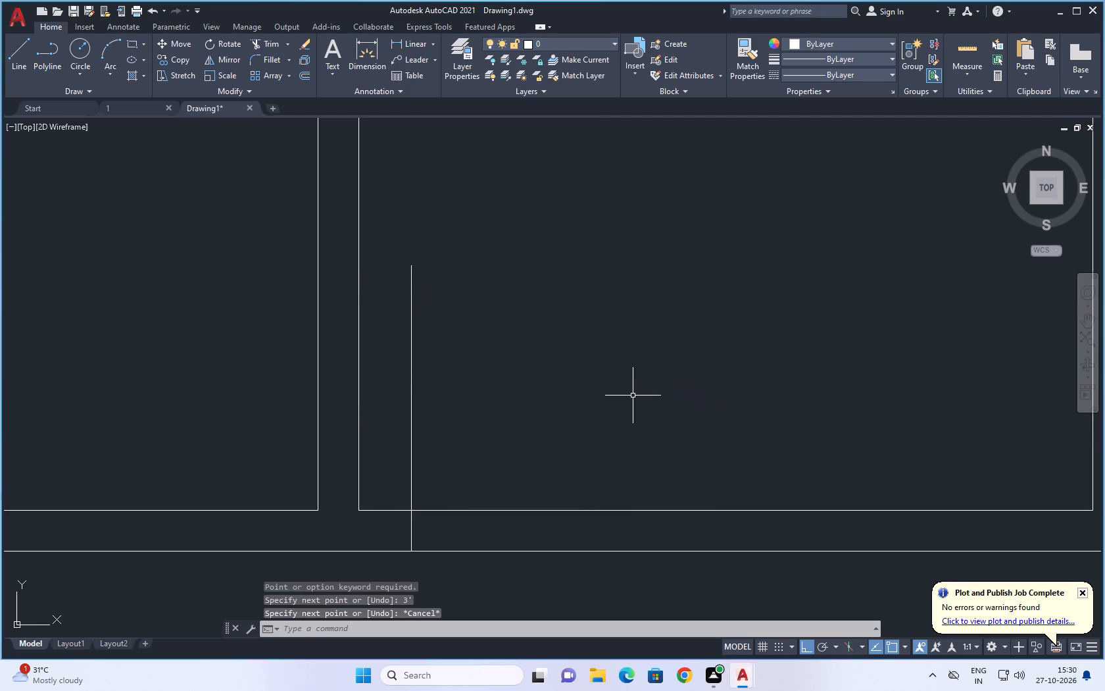
Offset the 3' front door leaf line by 1" toward the door opening in the drawing room.
{"action": "key", "text": "o"}
{"action": "key", "text": "space"}
{"action": "type", "text": "1"}
{"action": "key", "text": "space"}
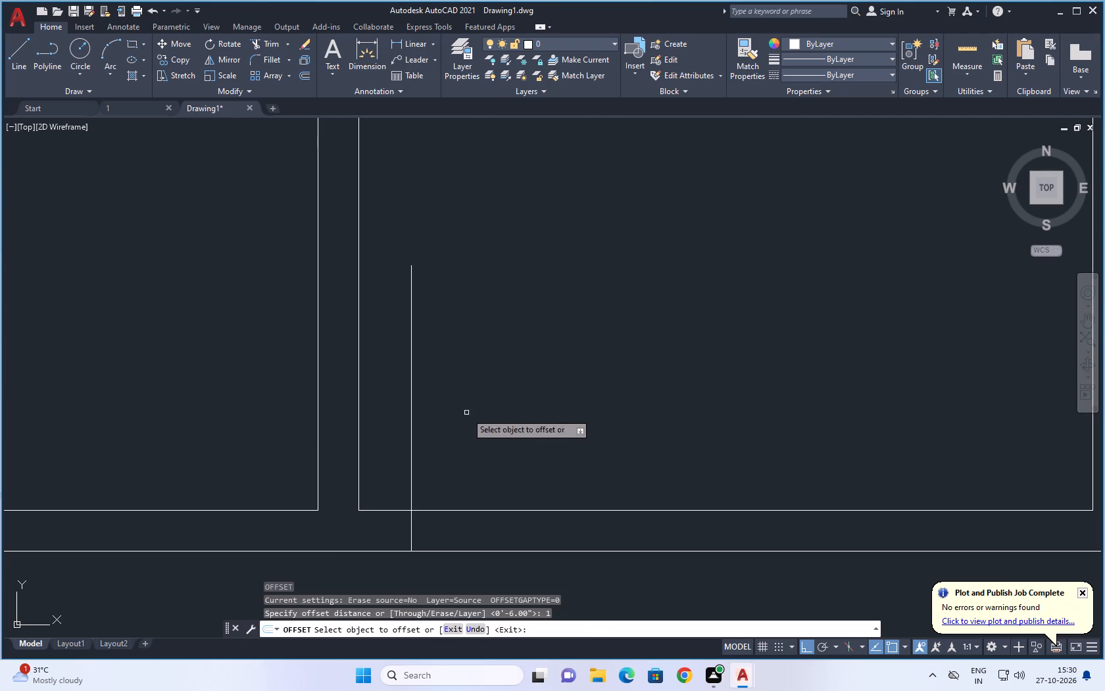
{"action": "left_click", "coordinate": [411, 403]}
{"action": "left_click", "coordinate": [479, 391]}
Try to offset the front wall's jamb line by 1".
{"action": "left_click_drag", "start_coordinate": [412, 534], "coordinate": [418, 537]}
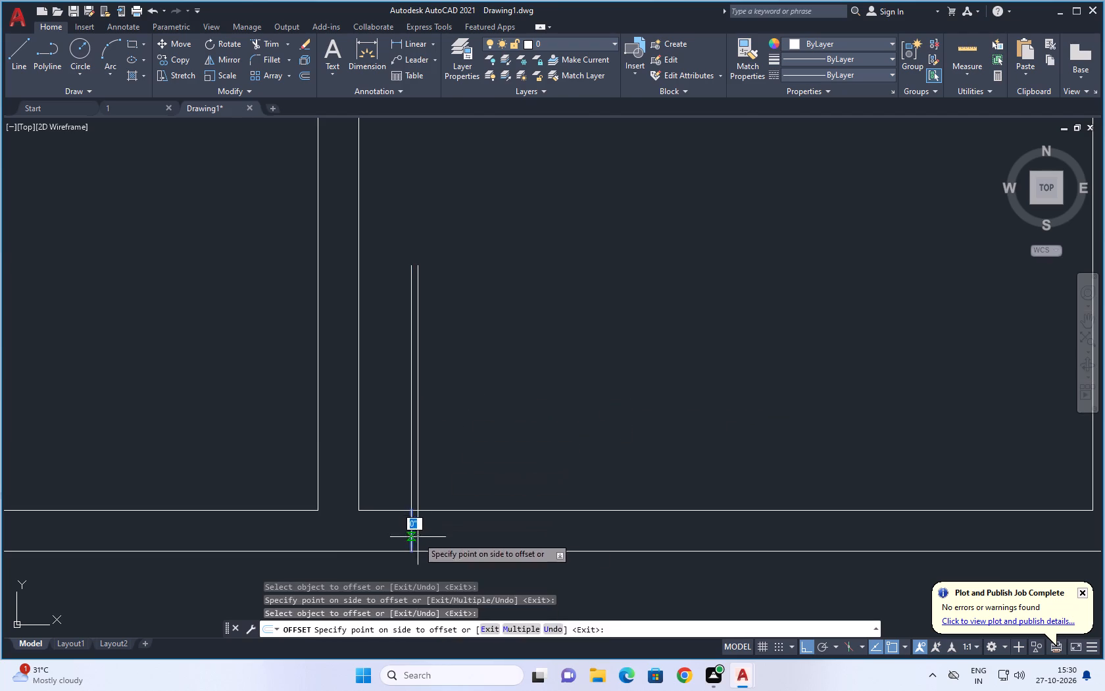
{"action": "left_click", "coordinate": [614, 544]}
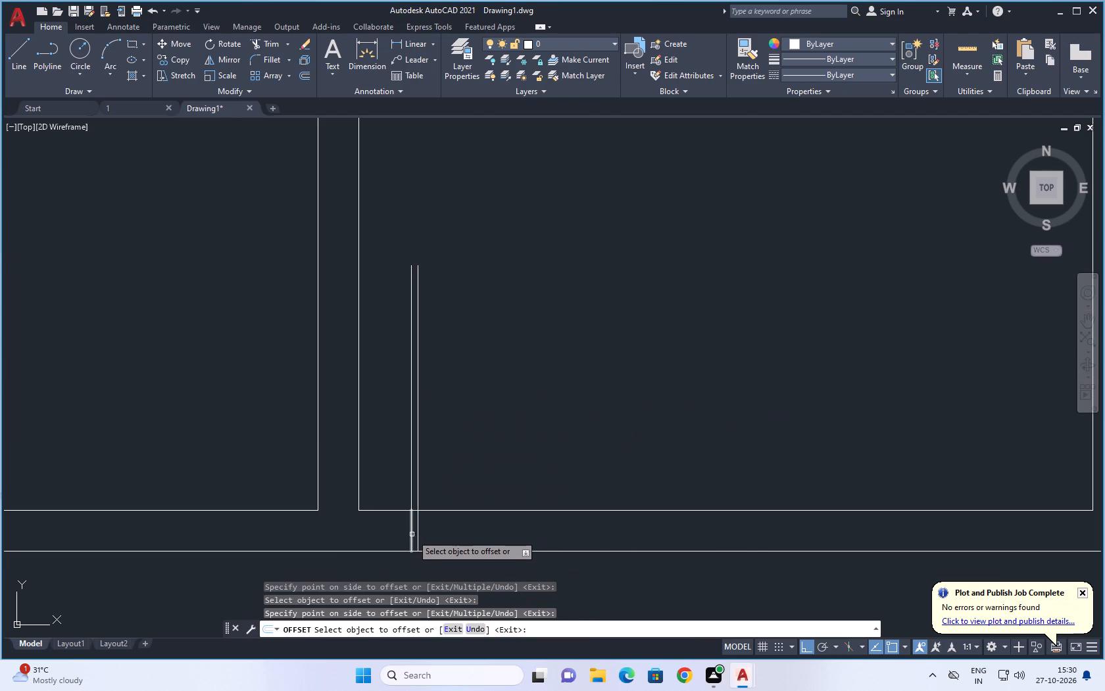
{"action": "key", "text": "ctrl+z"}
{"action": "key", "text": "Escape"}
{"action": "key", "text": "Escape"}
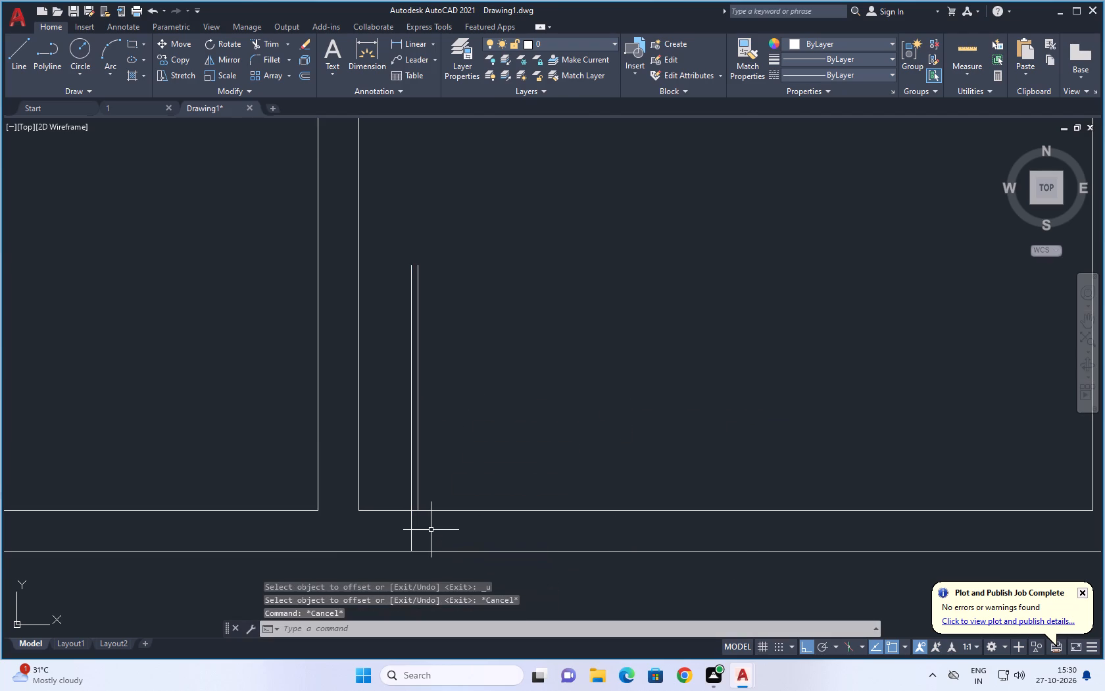
Offset the front wall's jamb line by 3' away from the staircase wall to mark the opening's other side.
{"action": "key", "text": "o"}
{"action": "key", "text": "space"}
{"action": "key", "text": "3"}
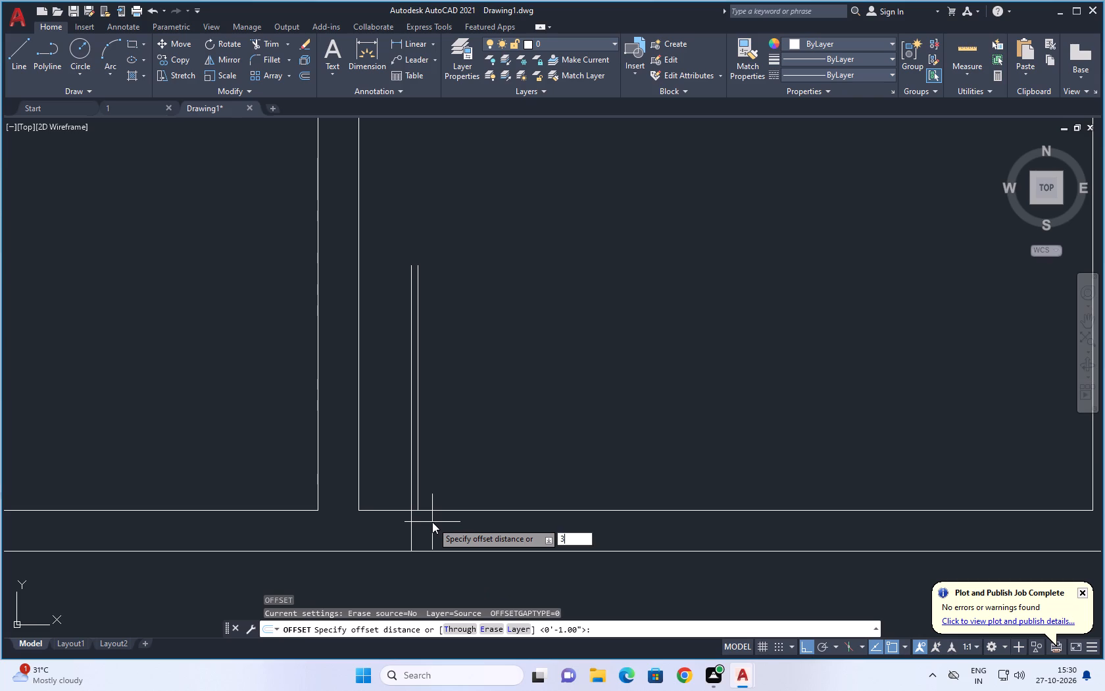
{"action": "key", "text": "apostrophe"}
{"action": "key", "text": "space"}
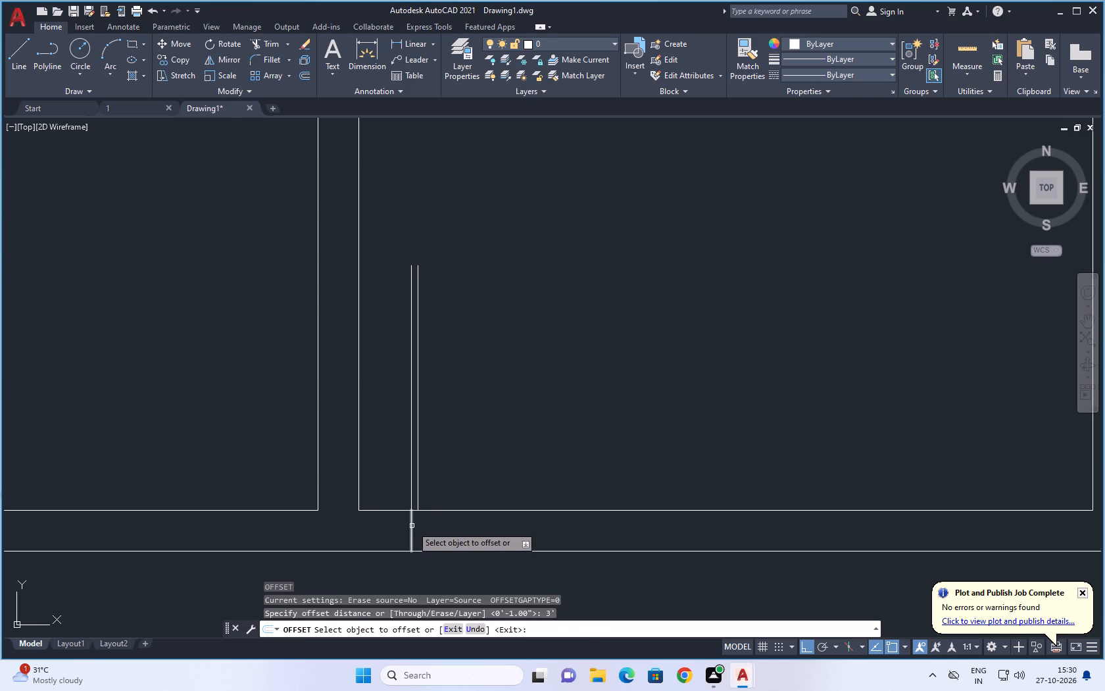
{"action": "left_click", "coordinate": [413, 525]}
{"action": "left_click", "coordinate": [587, 542]}
{"action": "key", "text": "Escape"}
{"action": "key", "text": "Escape"}
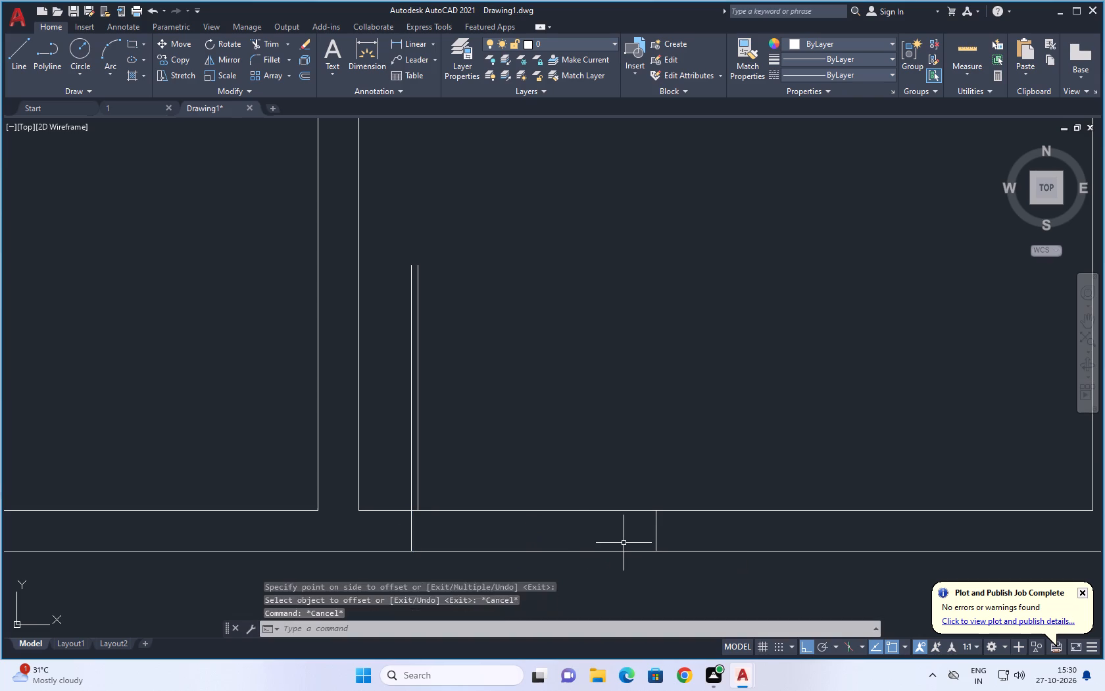
{"action": "key", "text": "Escape"}
Draw the front door's swing arc through both leaf line tips to the inner end of the second jamb line.
{"action": "key", "text": "a"}
{"action": "key", "text": "space"}
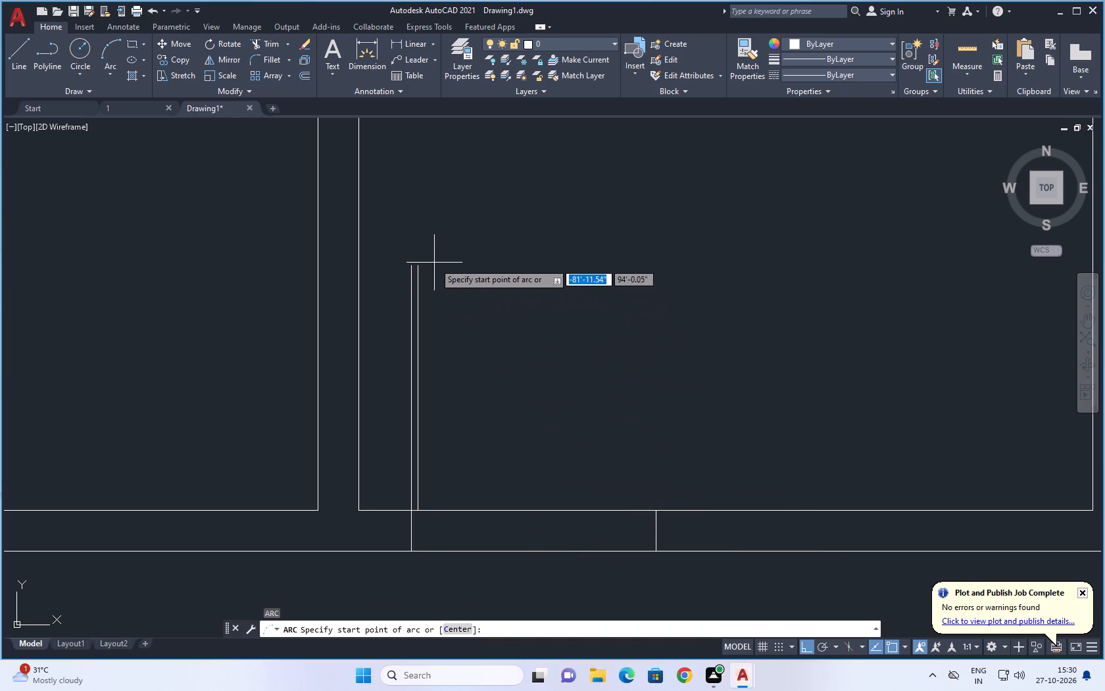
{"action": "left_click", "coordinate": [409, 267]}
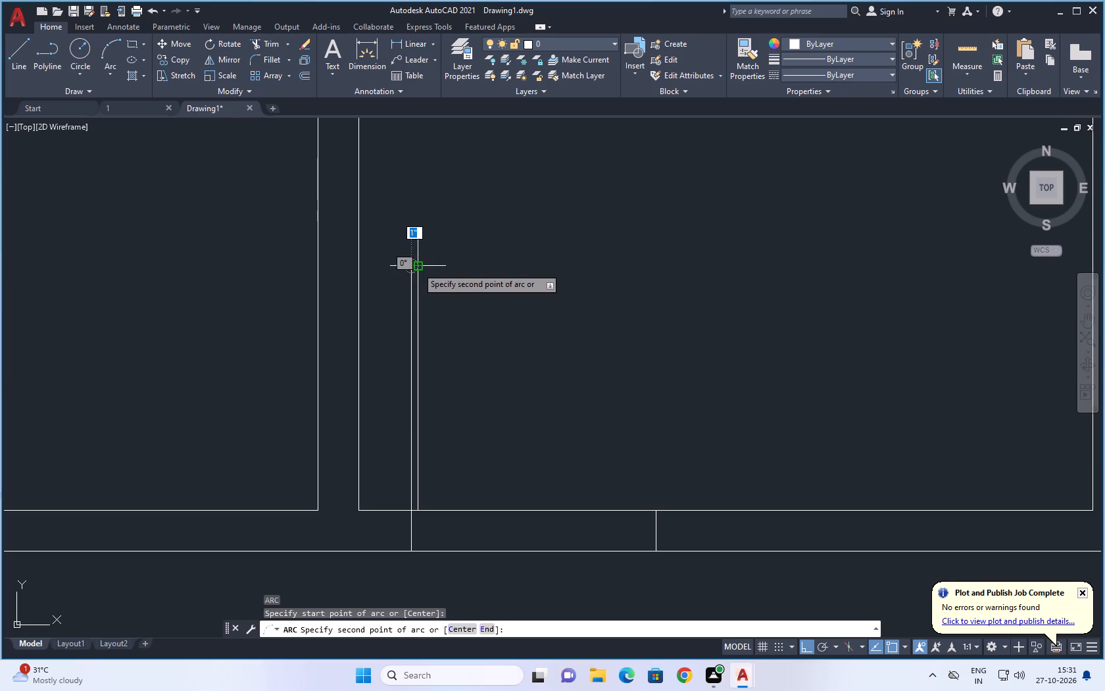
{"action": "left_click", "coordinate": [417, 267]}
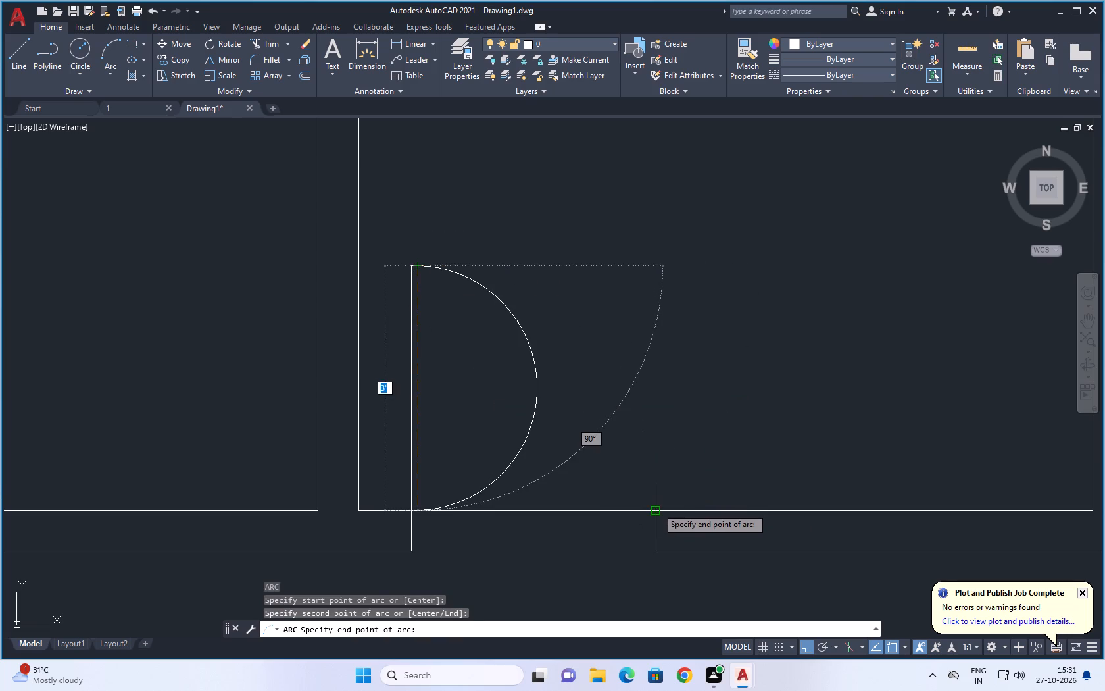
{"action": "left_click", "coordinate": [657, 507]}
{"action": "key", "text": "Escape"}
{"action": "key", "text": "Escape"}
{"action": "key", "text": "Escape"}
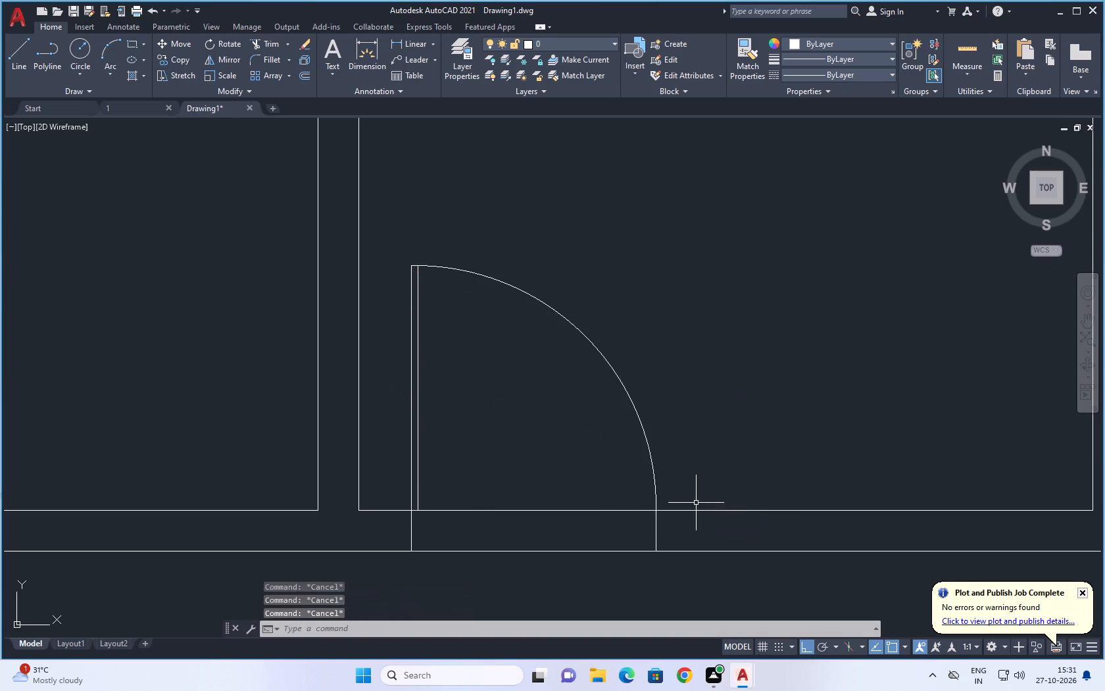
Trim both front wall lines between the two jambs to open the drawing room's front doorway.
{"action": "type", "text": "TR"}
{"action": "key", "text": "space"}
{"action": "left_click_drag", "start_coordinate": [591, 465], "coordinate": [560, 548]}
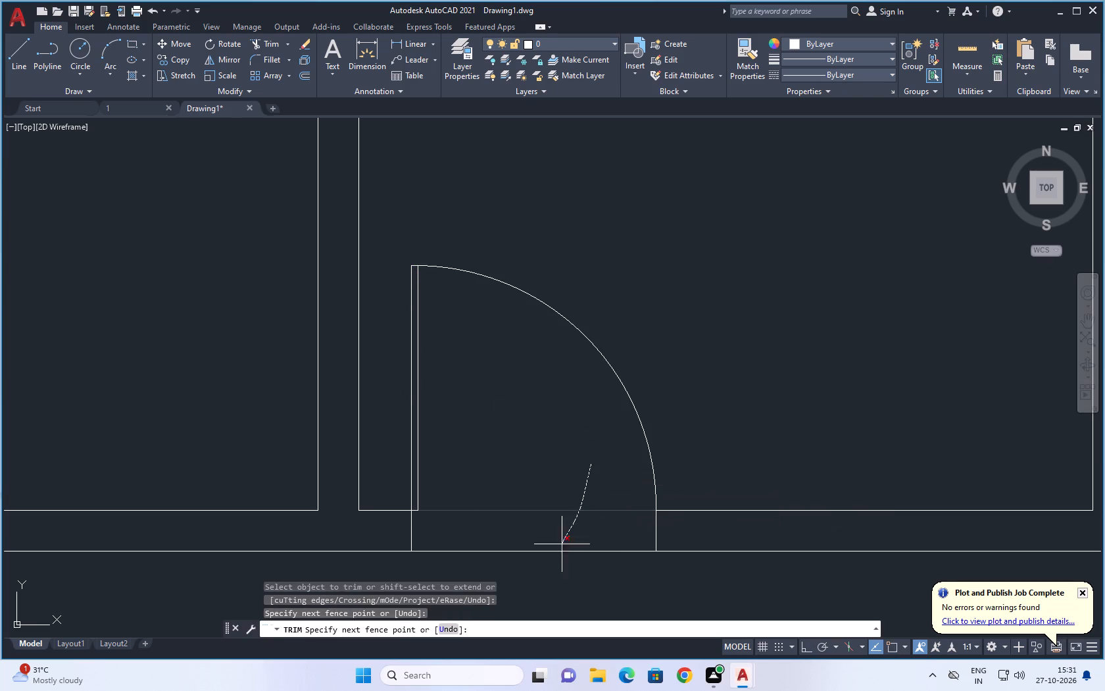
{"action": "left_click_drag", "start_coordinate": [560, 548], "coordinate": [543, 568]}
{"action": "scroll", "coordinate": [575, 497], "scroll_direction": "down", "scroll_amount": 2}
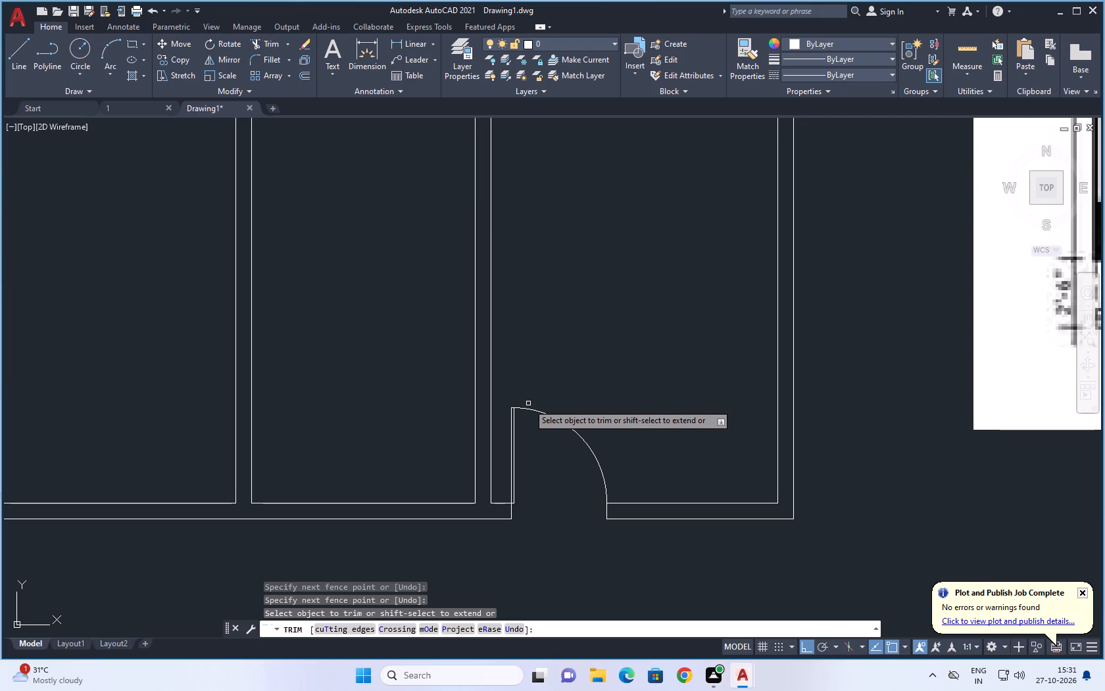
{"action": "scroll", "coordinate": [532, 411], "scroll_direction": "down", "scroll_amount": 2}
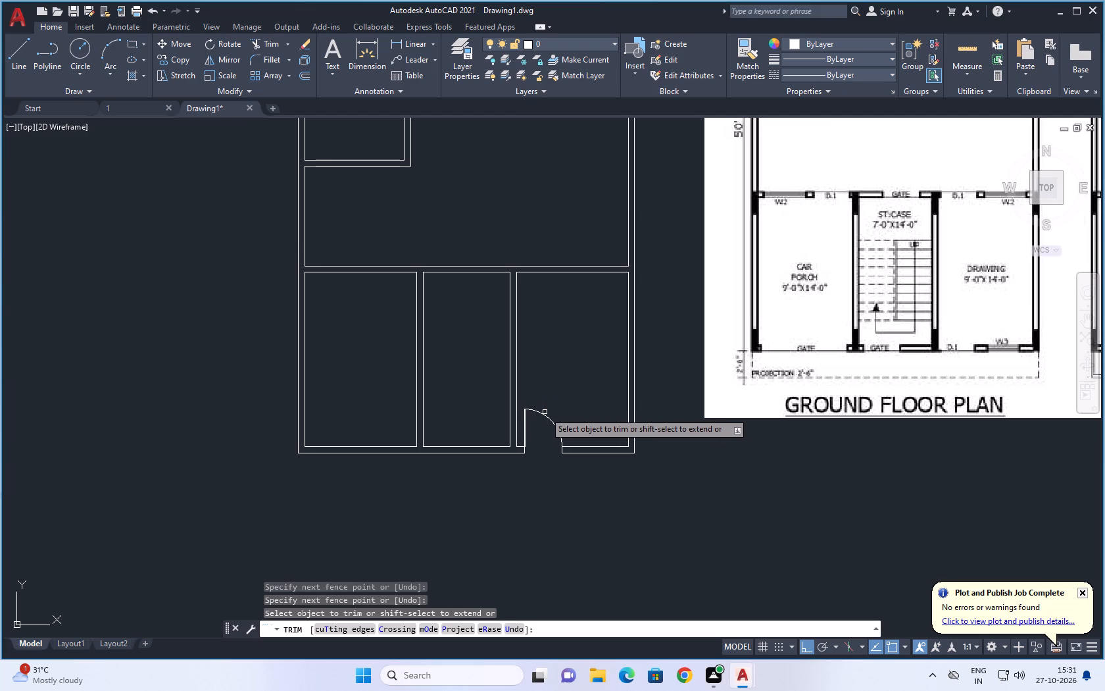
{"action": "scroll", "coordinate": [545, 412], "scroll_direction": "down", "scroll_amount": 1}
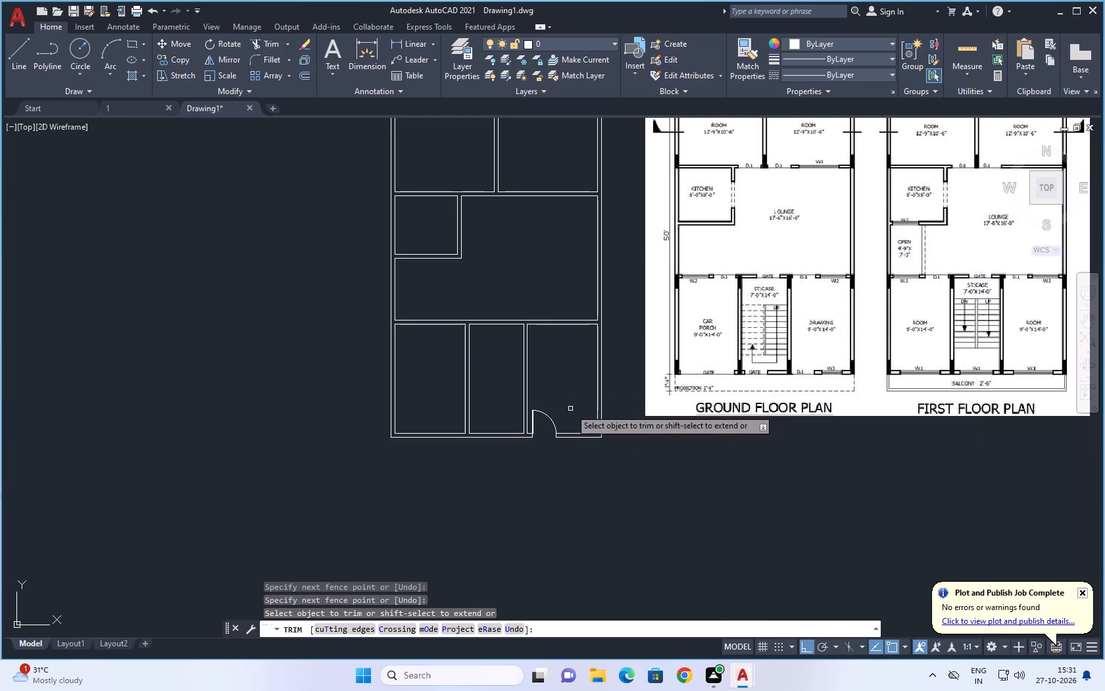
{"action": "key", "text": "Escape"}
Draw a short jamb line across the wall between drawing room and lounge, aligned vertically with the front door leaf.
{"action": "type", "text": "L"}
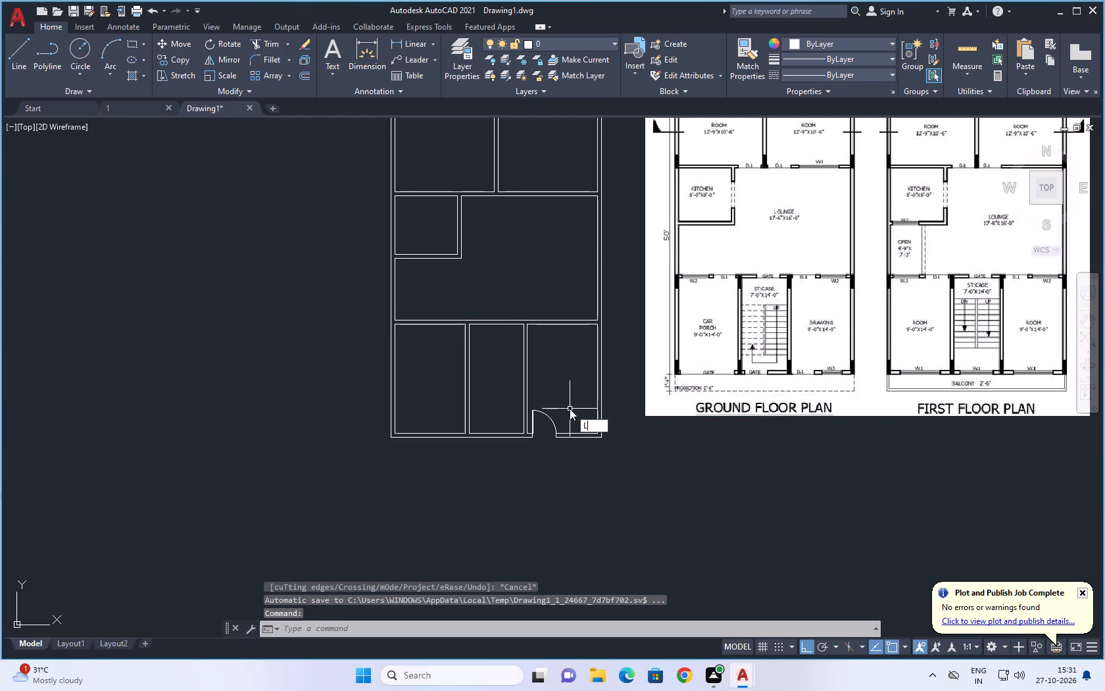
{"action": "key", "text": "space"}
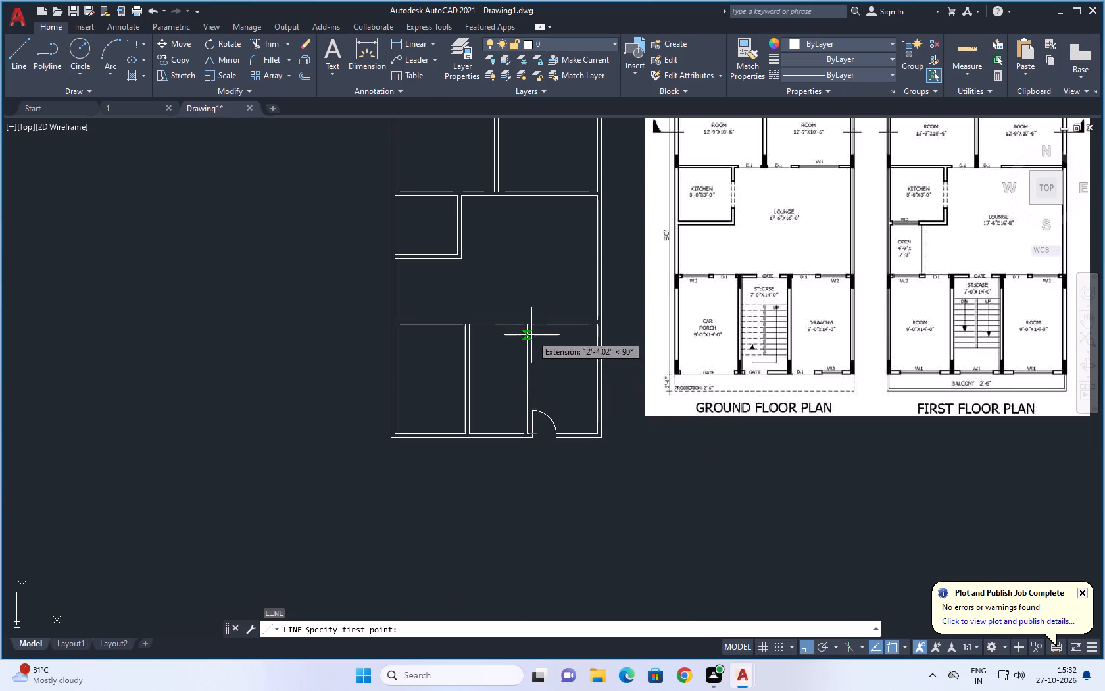
{"action": "scroll", "coordinate": [533, 320], "scroll_direction": "up", "scroll_amount": 2}
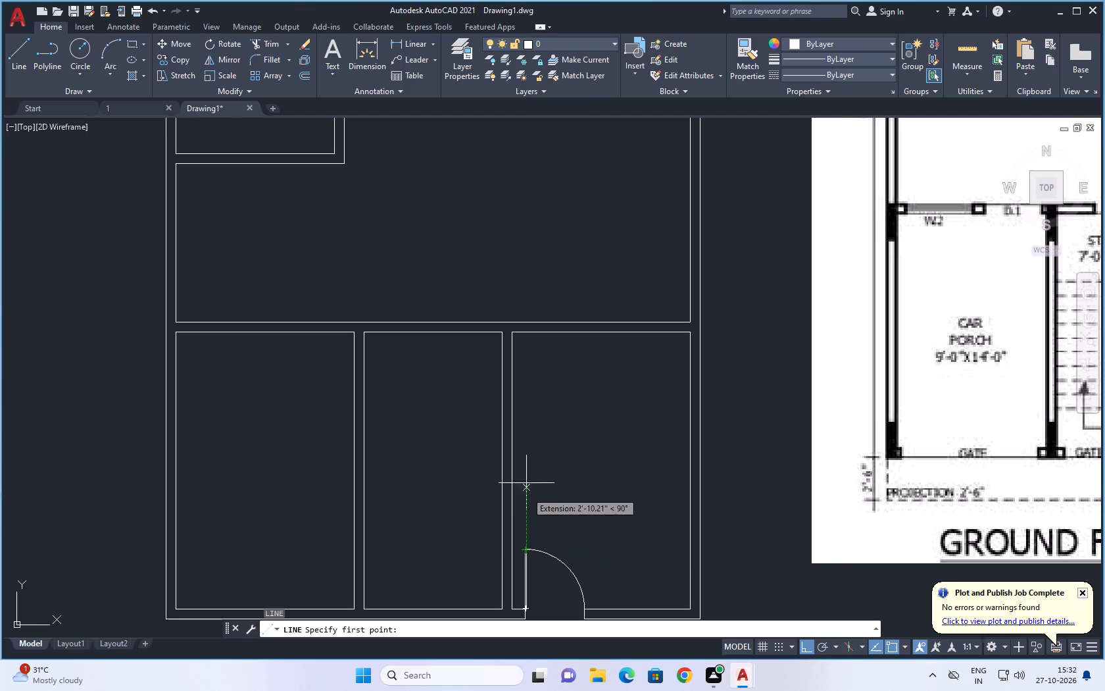
{"action": "left_click", "coordinate": [525, 331]}
{"action": "left_click", "coordinate": [526, 321]}
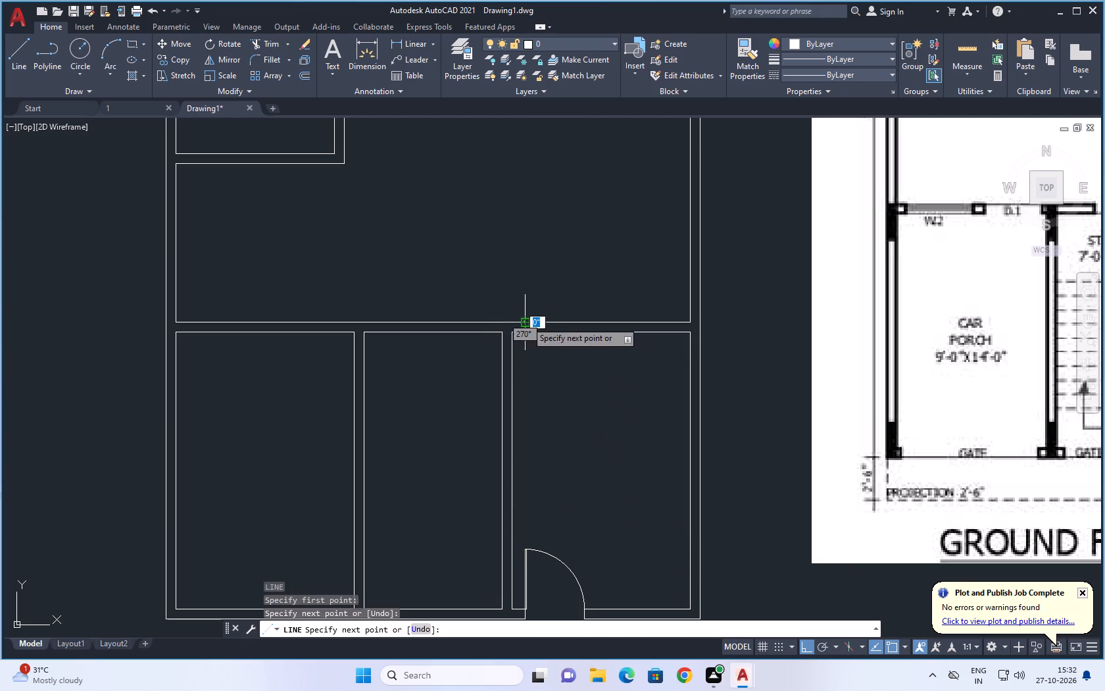
{"action": "scroll", "coordinate": [499, 367], "scroll_direction": "down", "scroll_amount": 2}
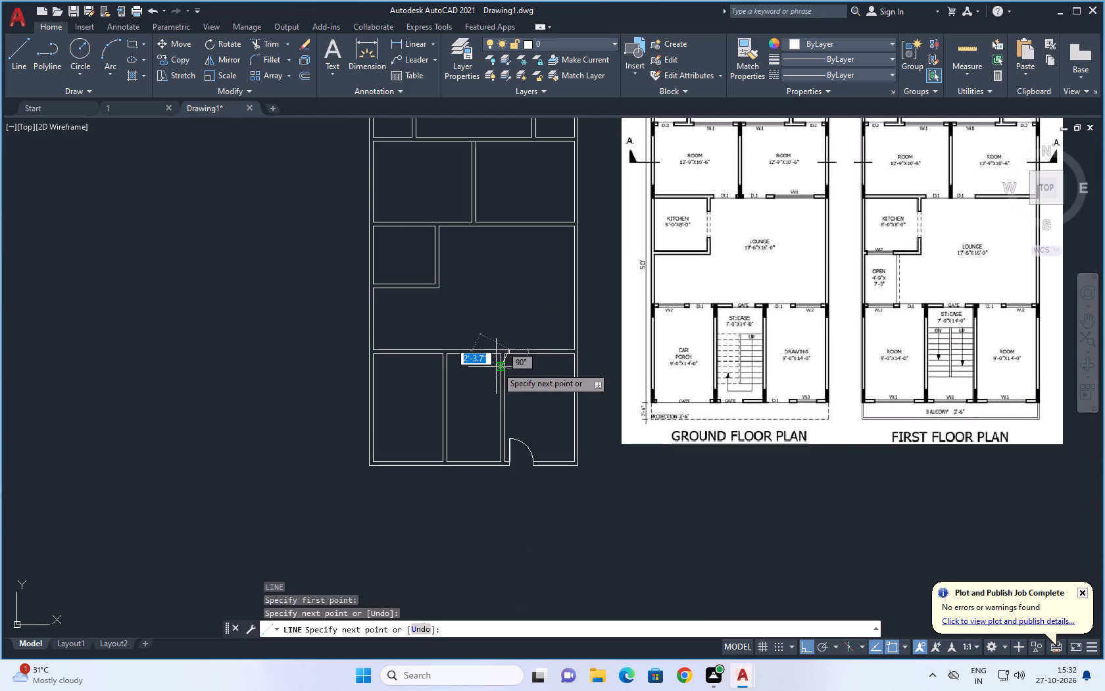
{"action": "scroll", "coordinate": [493, 353], "scroll_direction": "up", "scroll_amount": 4}
{"action": "key", "text": "Escape"}
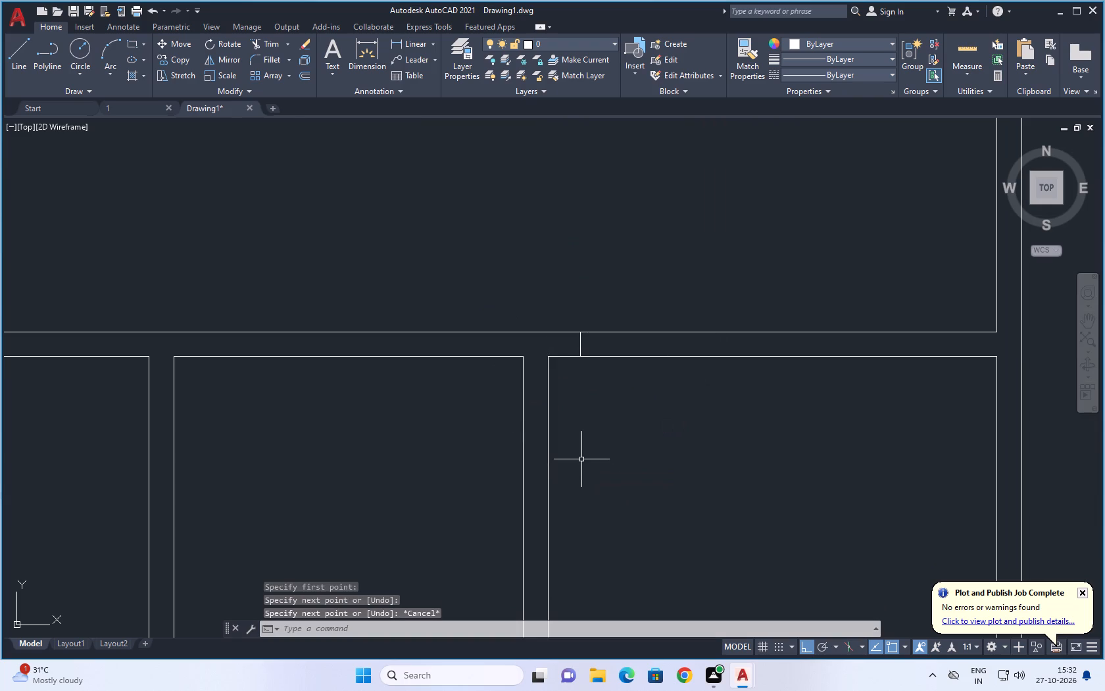
Draw a 3' vertical door leaf line down into the drawing room from the lounge wall jamb's lower end.
{"action": "type", "text": "L"}
{"action": "key", "text": "space"}
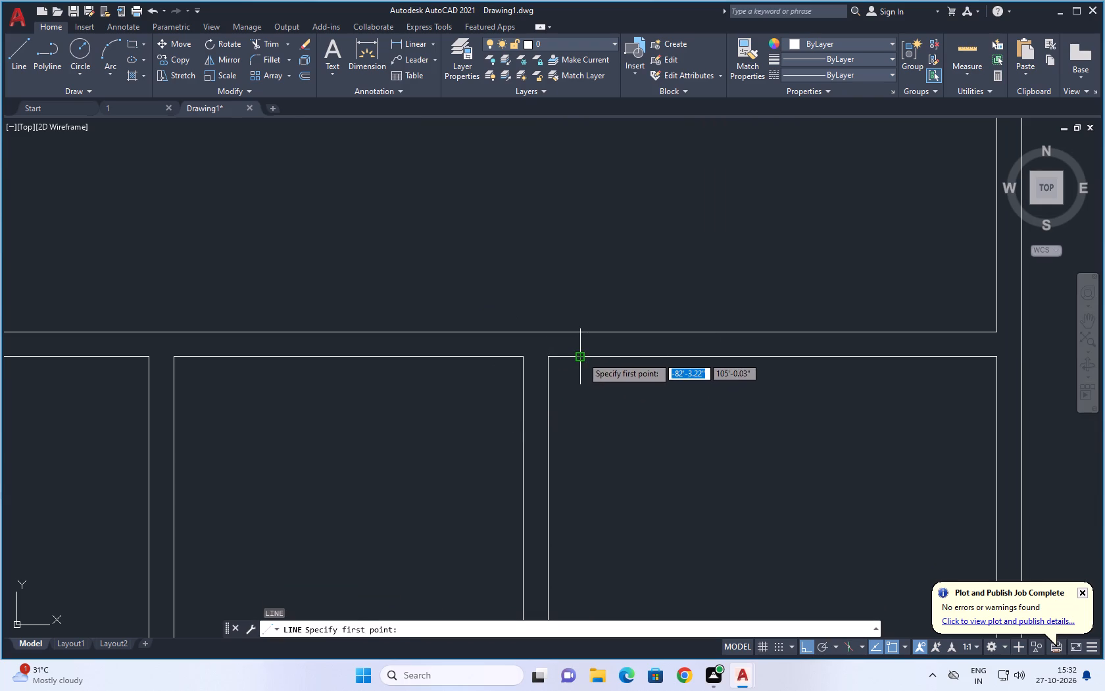
{"action": "left_click", "coordinate": [582, 357]}
{"action": "type", "text": "3'"}
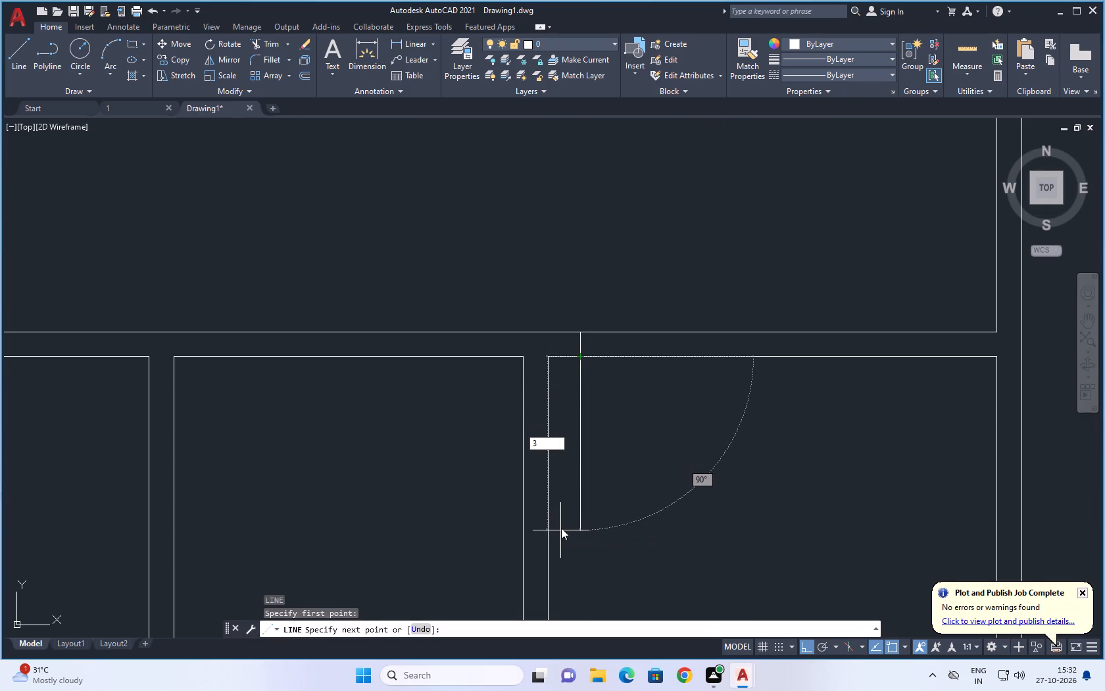
{"action": "key", "text": "space"}
{"action": "key", "text": "Escape"}
Offset the lounge-side door leaf line by 1" away from the staircase wall.
{"action": "key", "text": "o"}
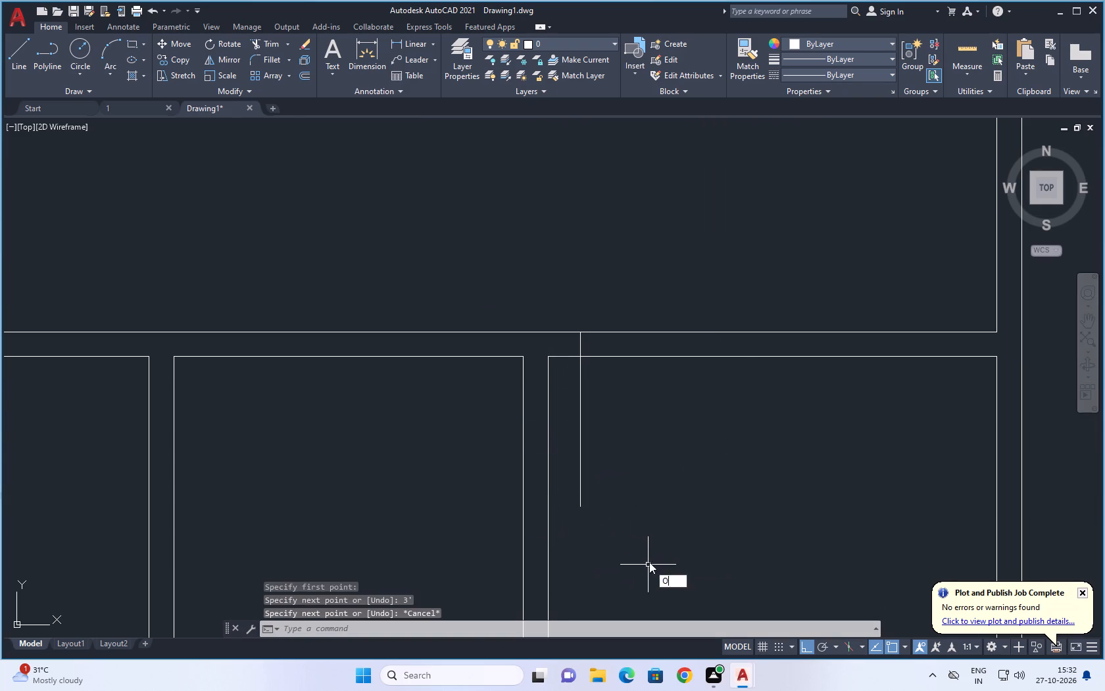
{"action": "key", "text": "space"}
{"action": "type", "text": "1"}
{"action": "key", "text": "space"}
{"action": "left_click", "coordinate": [581, 467]}
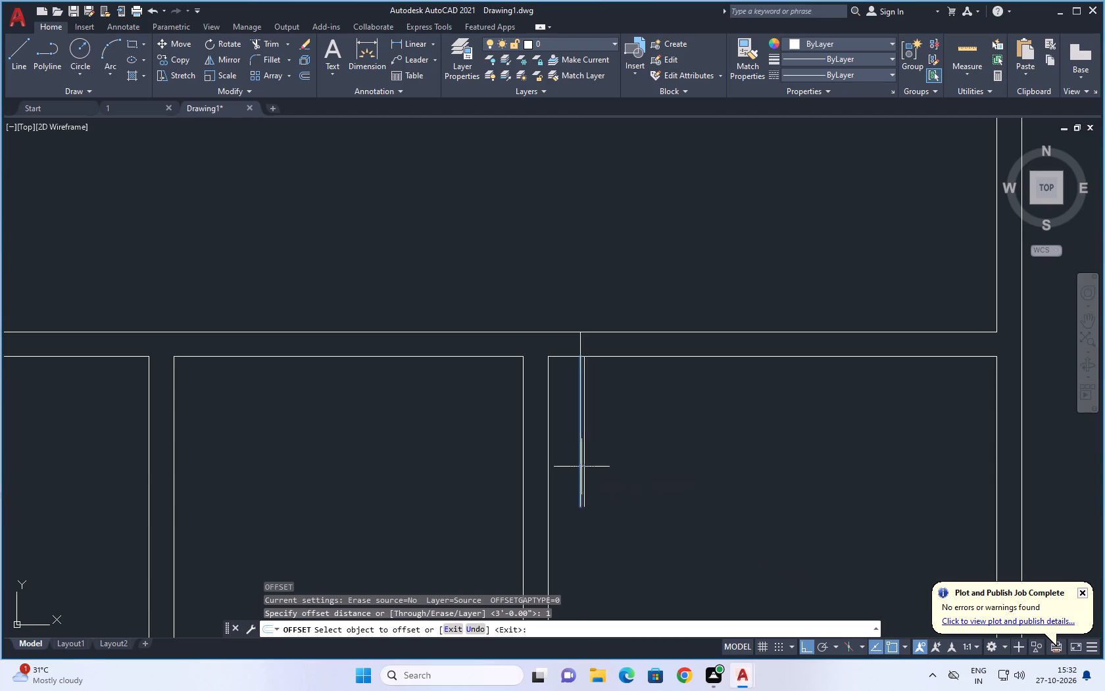
{"action": "left_click", "coordinate": [612, 465]}
{"action": "key", "text": "Escape"}
Offset the lounge wall's jamb line by 3' away from the staircase wall.
{"action": "type", "text": "O 3'"}
{"action": "key", "text": "space"}
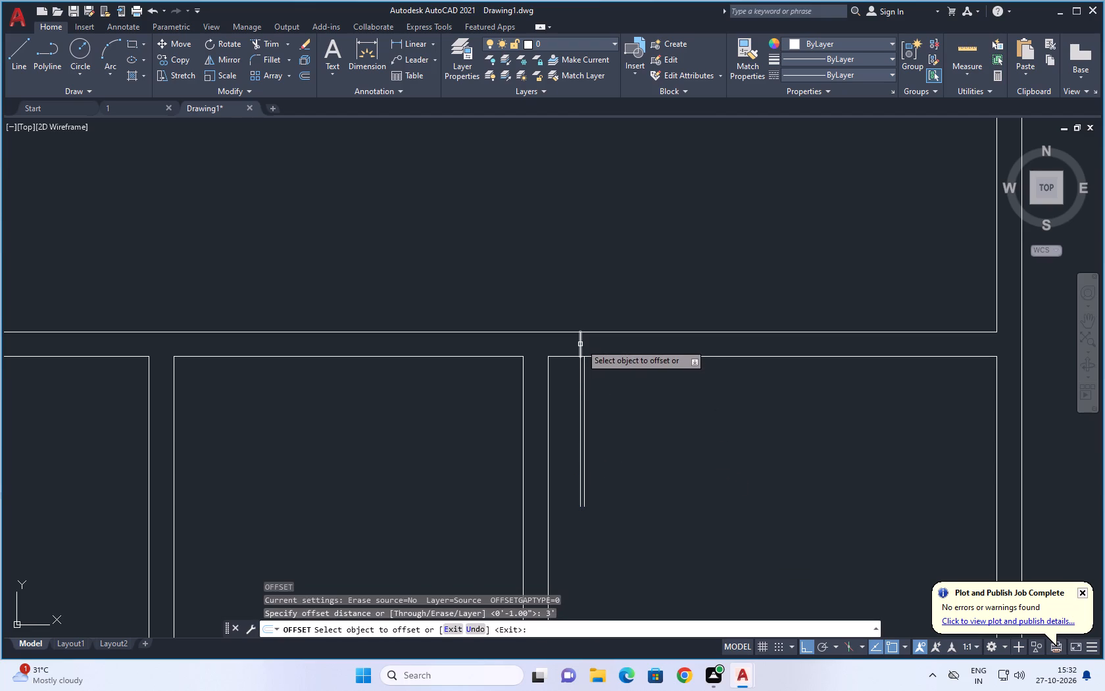
{"action": "left_click", "coordinate": [581, 344]}
{"action": "left_click", "coordinate": [724, 354]}
{"action": "key", "text": "Escape"}
{"action": "key", "text": "Escape"}
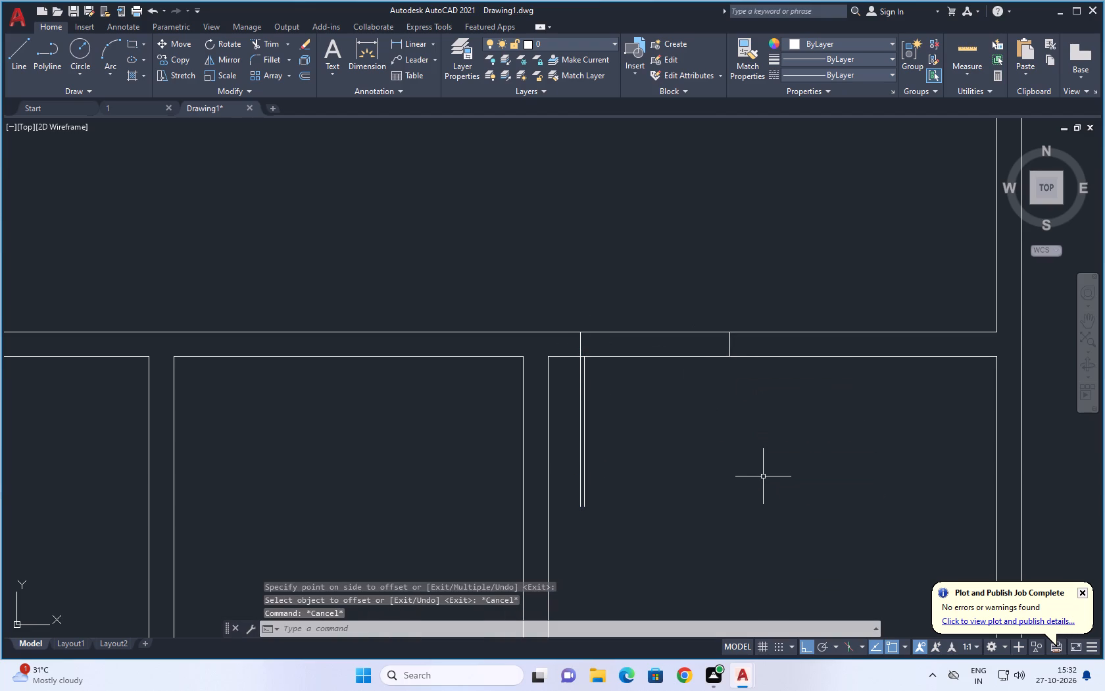
Draw the lounge-side door's swing arc through both leaf line tips to the lower end of the second jamb line.
{"action": "type", "text": "A"}
{"action": "key", "text": "space"}
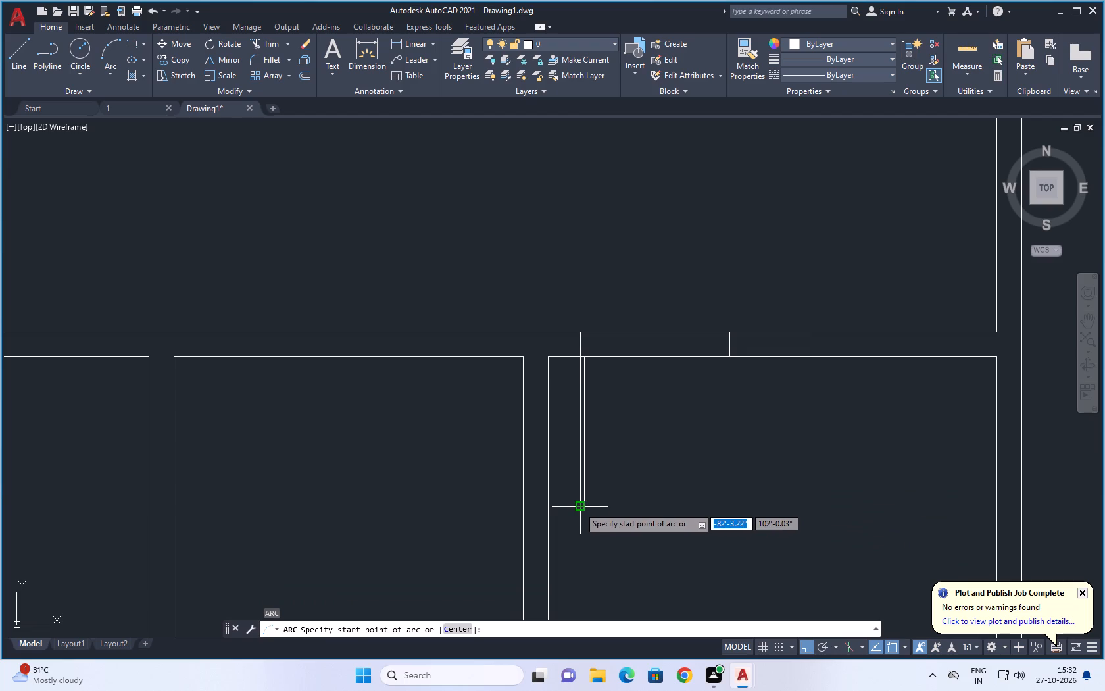
{"action": "left_click", "coordinate": [579, 507]}
{"action": "scroll", "coordinate": [579, 504], "scroll_direction": "up", "scroll_amount": 3}
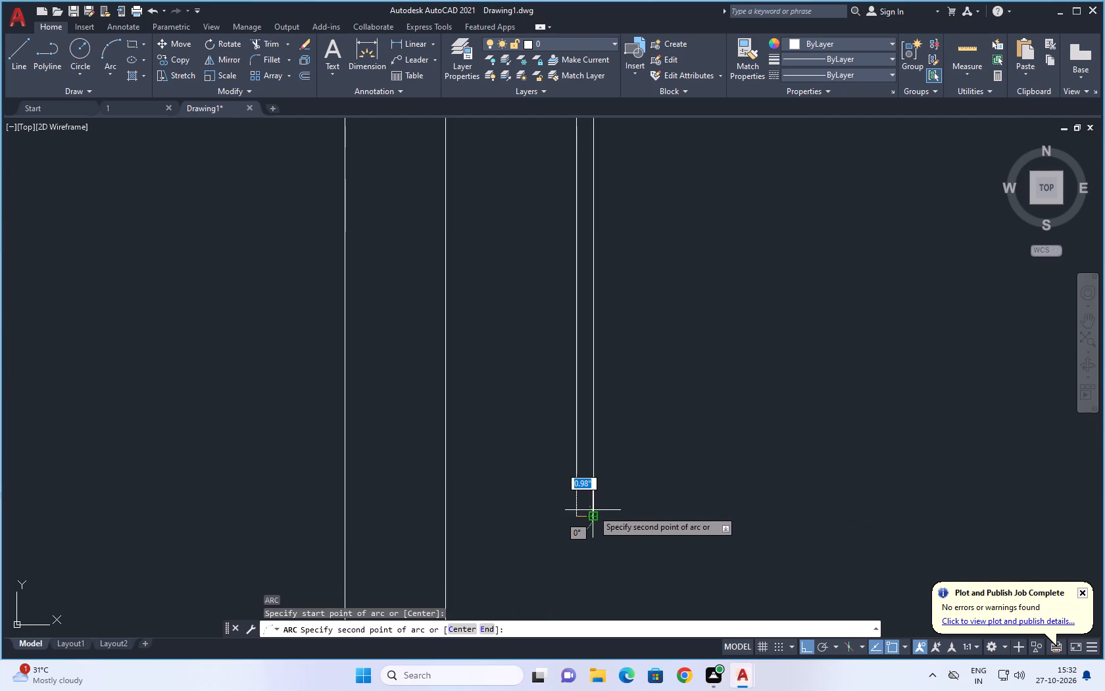
{"action": "left_click", "coordinate": [593, 510]}
{"action": "scroll", "coordinate": [626, 556], "scroll_direction": "down", "scroll_amount": 3}
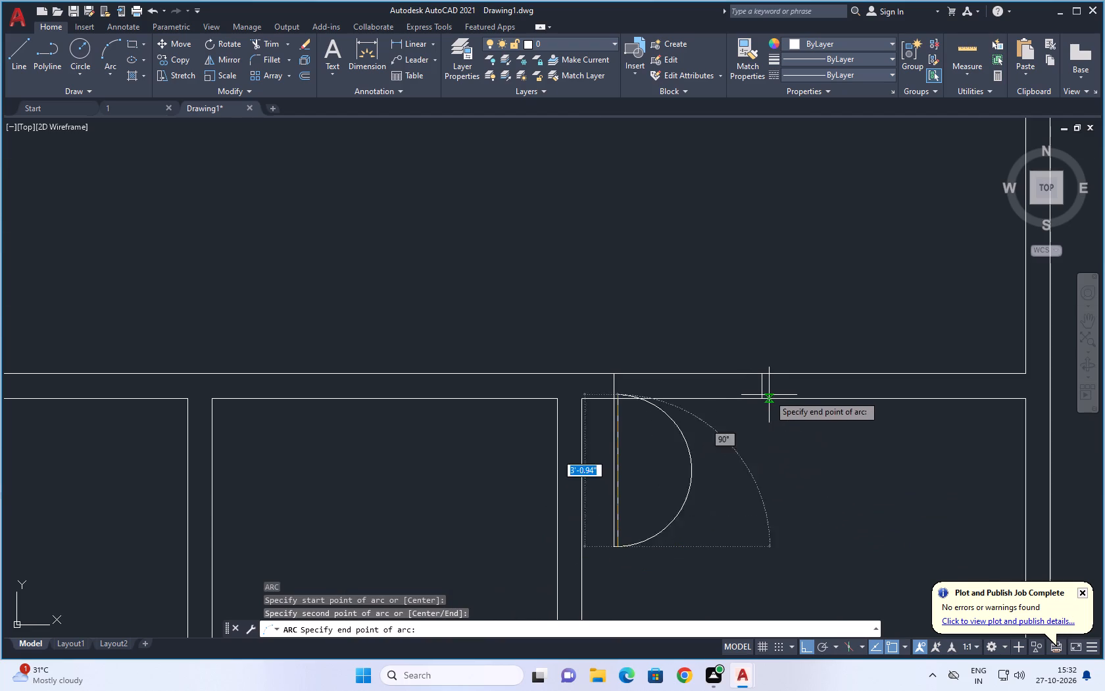
{"action": "left_click", "coordinate": [763, 399]}
{"action": "key", "text": "Escape"}
{"action": "key", "text": "Escape"}
Trim both wall lines between the two jambs to open the doorway between drawing room and lounge.
{"action": "type", "text": "TR"}
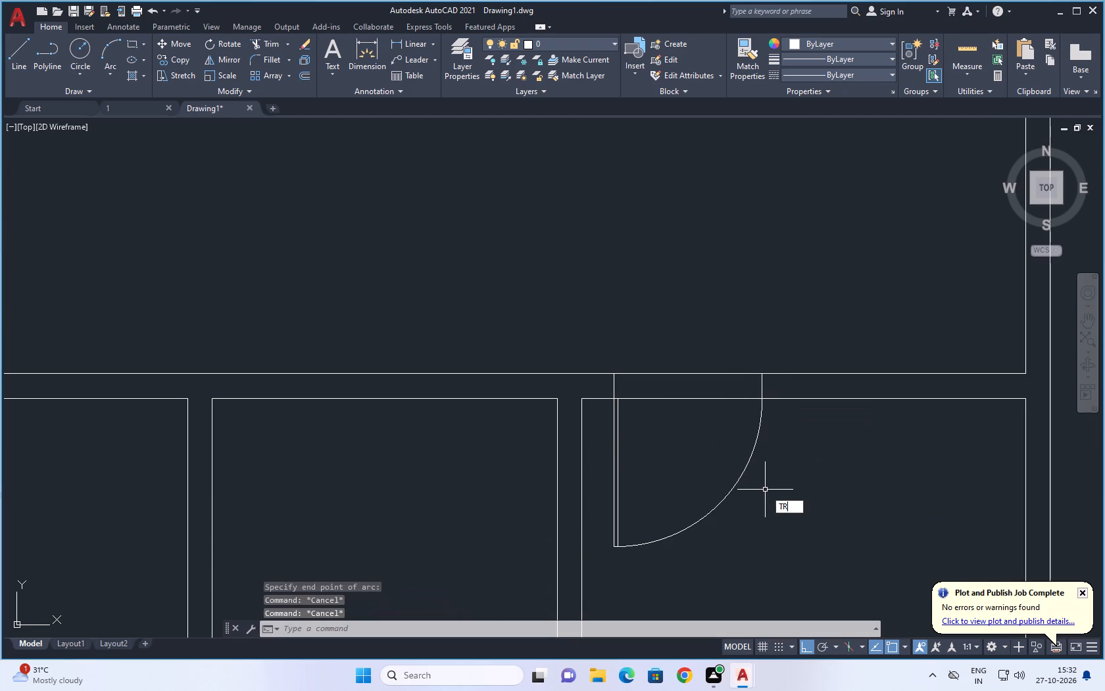
{"action": "key", "text": "space"}
{"action": "key", "text": "space"}
{"action": "left_click_drag", "start_coordinate": [732, 369], "coordinate": [718, 396]}
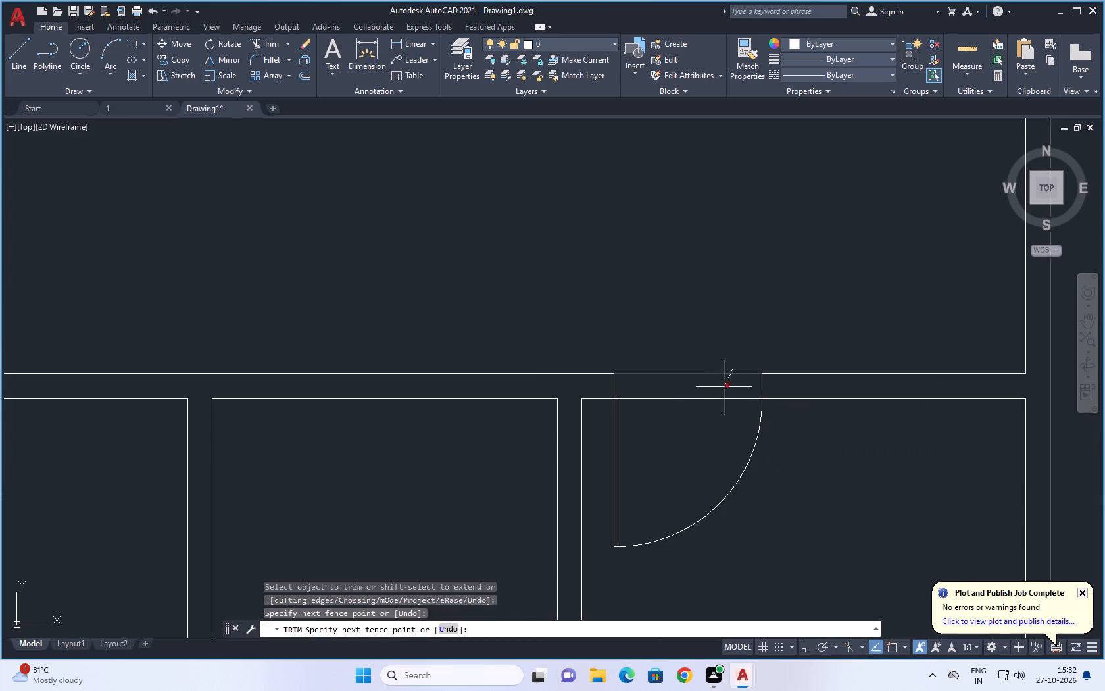
{"action": "left_click_drag", "start_coordinate": [718, 396], "coordinate": [699, 422]}
{"action": "scroll", "coordinate": [693, 442], "scroll_direction": "down", "scroll_amount": 4}
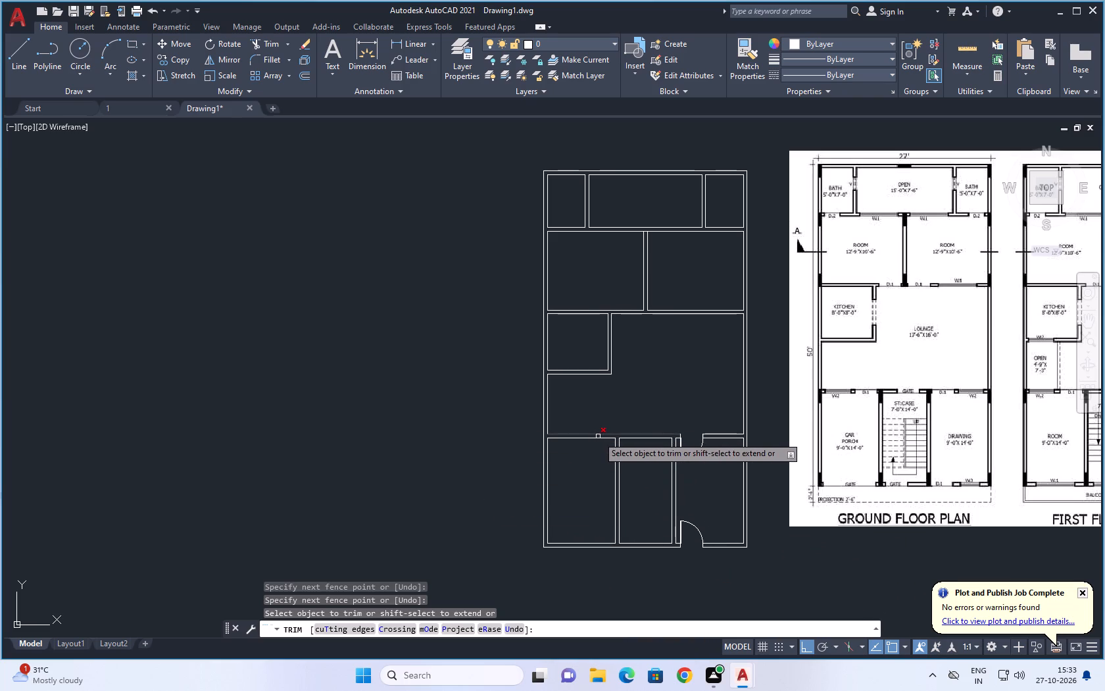
{"action": "scroll", "coordinate": [646, 434], "scroll_direction": "up", "scroll_amount": 3}
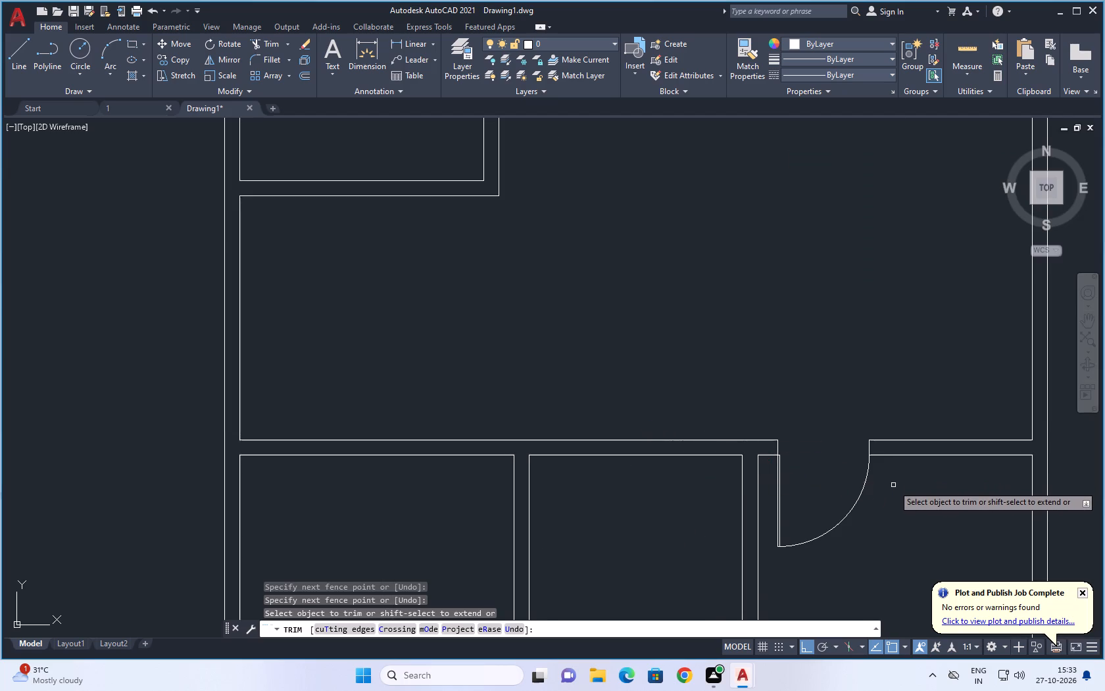
{"action": "key", "text": "Escape"}
Mirror the drawing room's lounge-side door and its jambs about the staircase's vertical centreline onto the car porch, keeping the original.
{"action": "left_click_drag", "start_coordinate": [893, 487], "coordinate": [773, 550]}
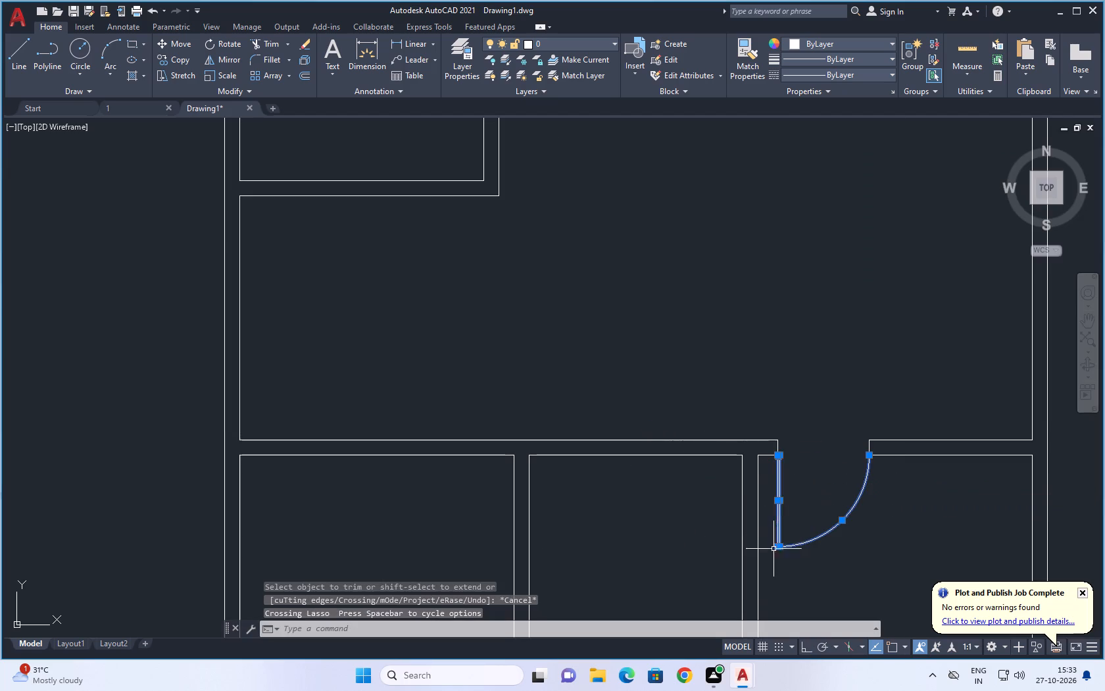
{"action": "left_click", "coordinate": [776, 445]}
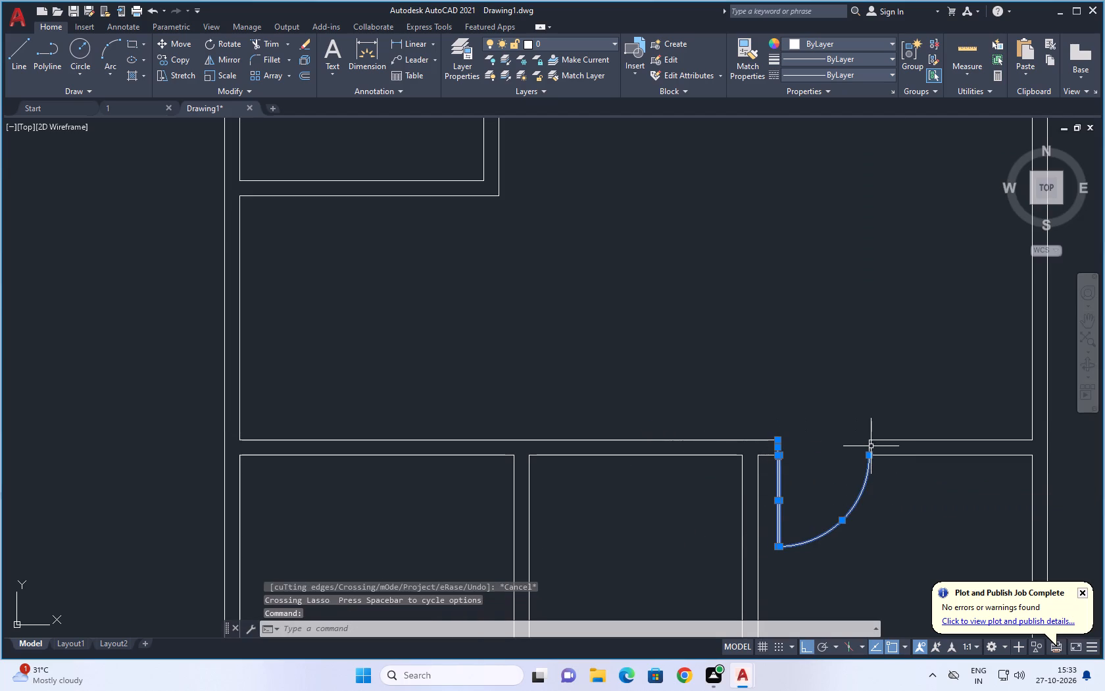
{"action": "left_click", "coordinate": [870, 446]}
{"action": "type", "text": "MI"}
{"action": "key", "text": "space"}
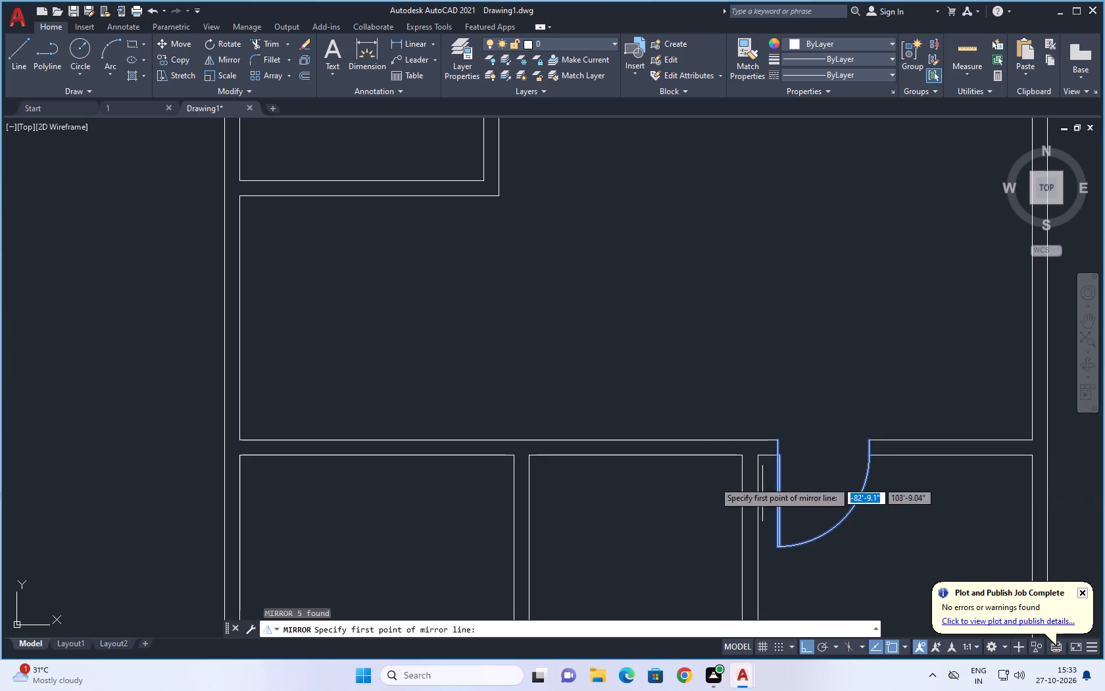
{"action": "left_click", "coordinate": [637, 455]}
{"action": "scroll", "coordinate": [639, 452], "scroll_direction": "down", "scroll_amount": 4}
{"action": "left_click", "coordinate": [639, 544]}
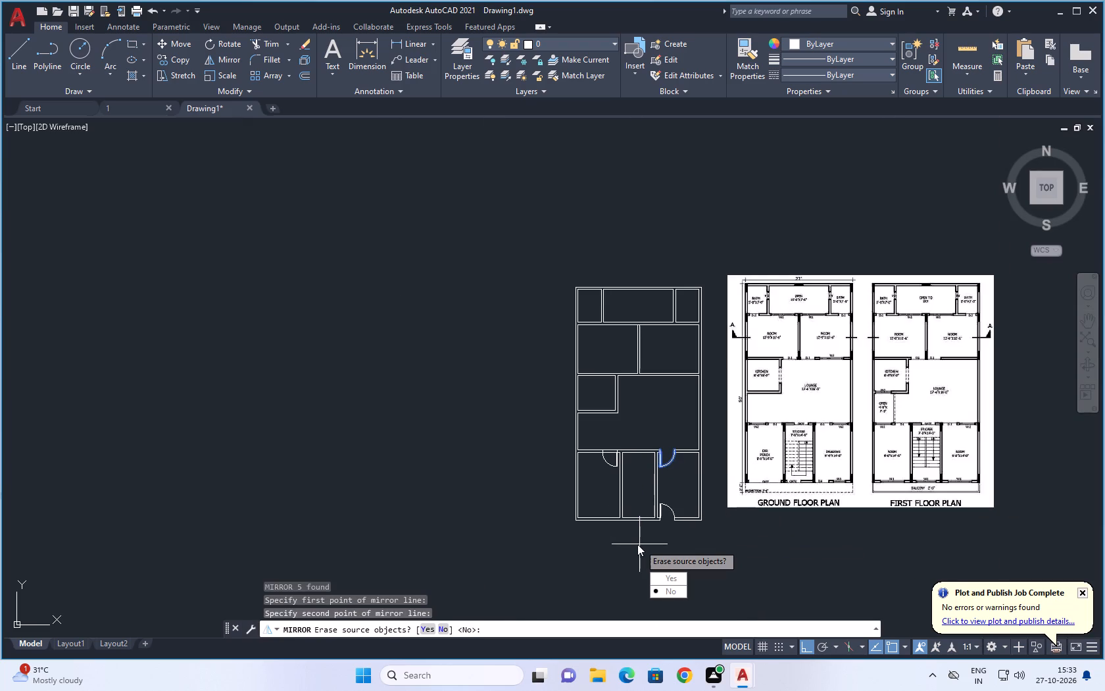
{"action": "key", "text": "space"}
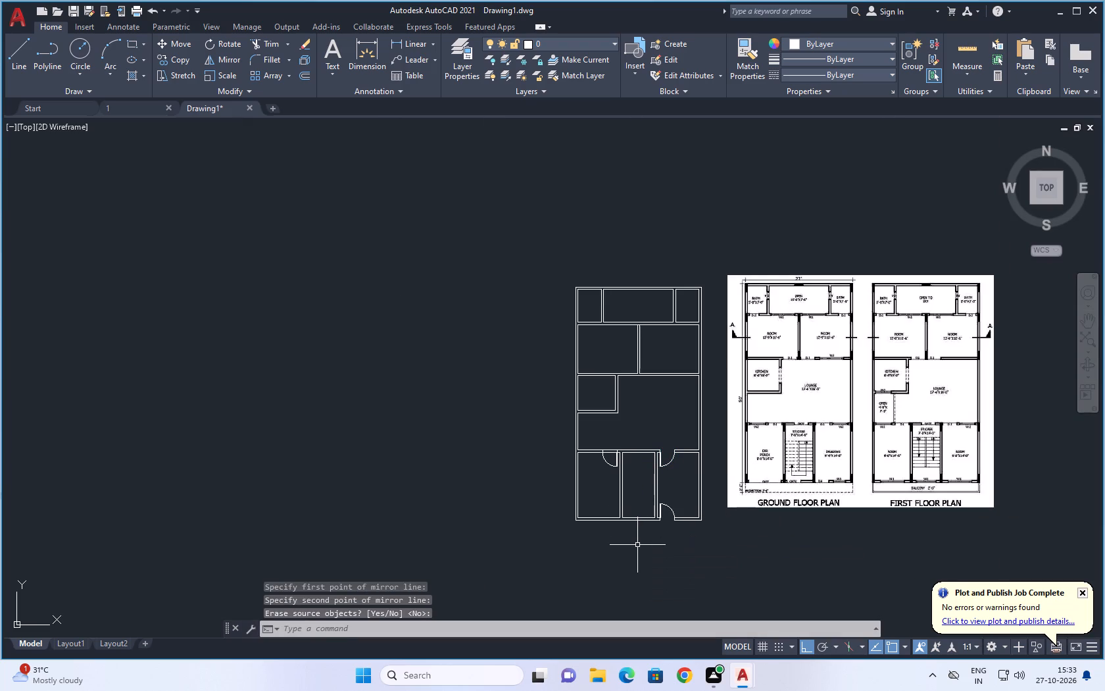
Trim both wall lines between the mirrored jambs to open the doorway between the car porch and lounge.
{"action": "type", "text": "TR"}
{"action": "key", "text": "space"}
{"action": "key", "text": "space"}
{"action": "scroll", "coordinate": [609, 453], "scroll_direction": "up", "scroll_amount": 2}
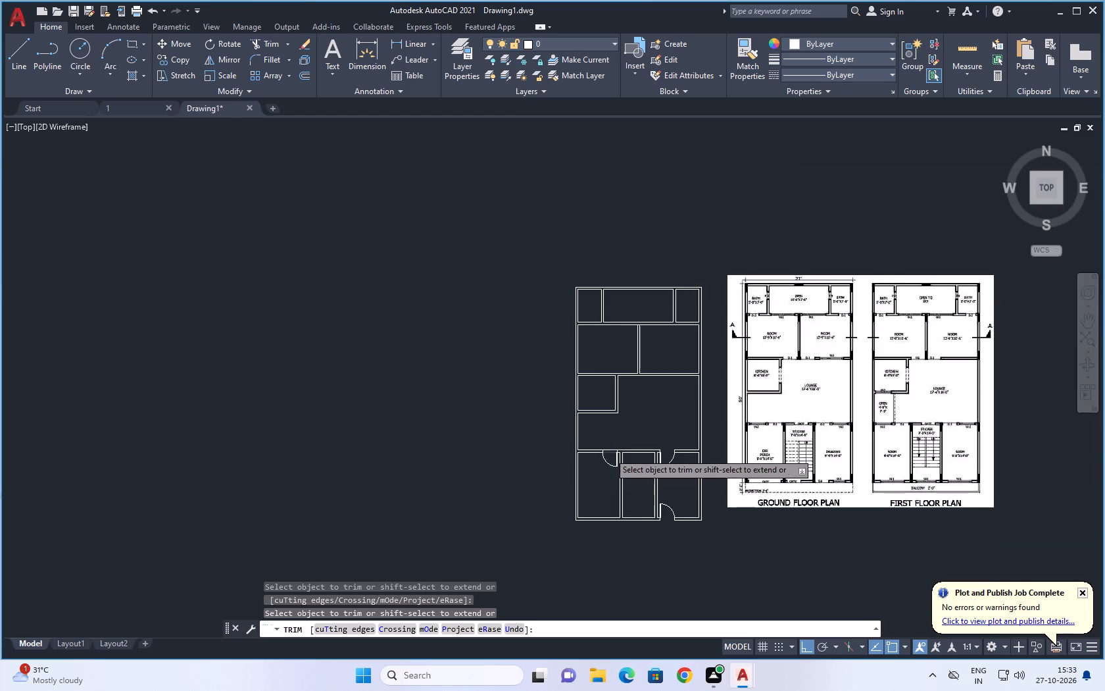
{"action": "scroll", "coordinate": [610, 451], "scroll_direction": "up", "scroll_amount": 2}
{"action": "left_click_drag", "start_coordinate": [616, 434], "coordinate": [602, 469]}
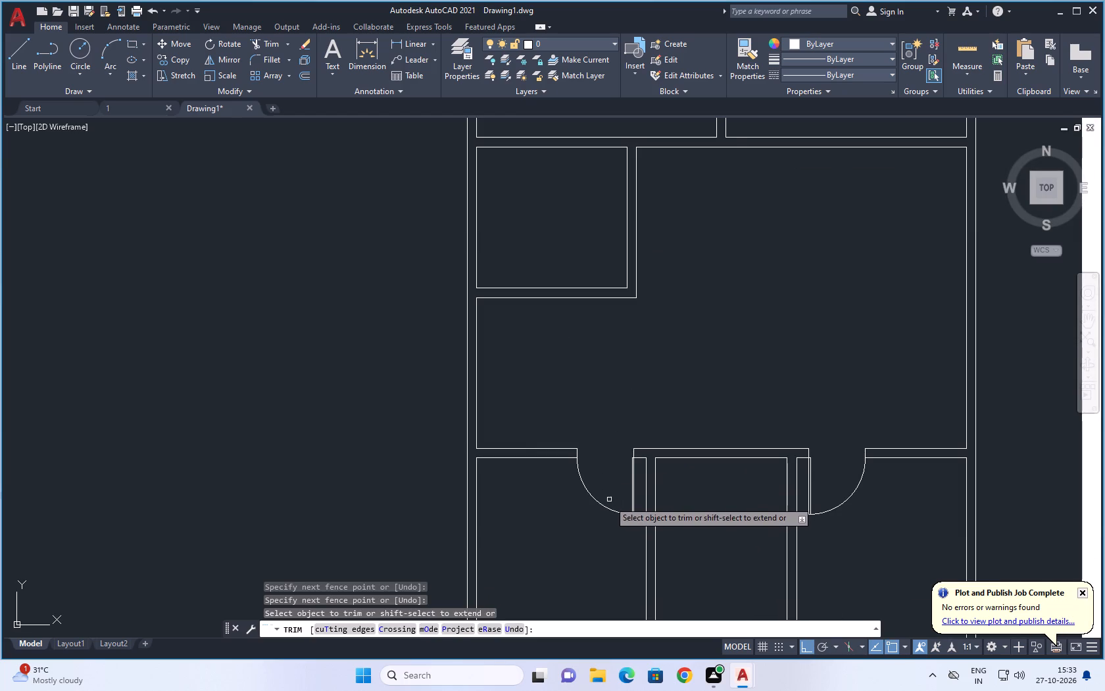
{"action": "key", "text": "Escape"}
{"action": "scroll", "coordinate": [541, 457], "scroll_direction": "down", "scroll_amount": 2}
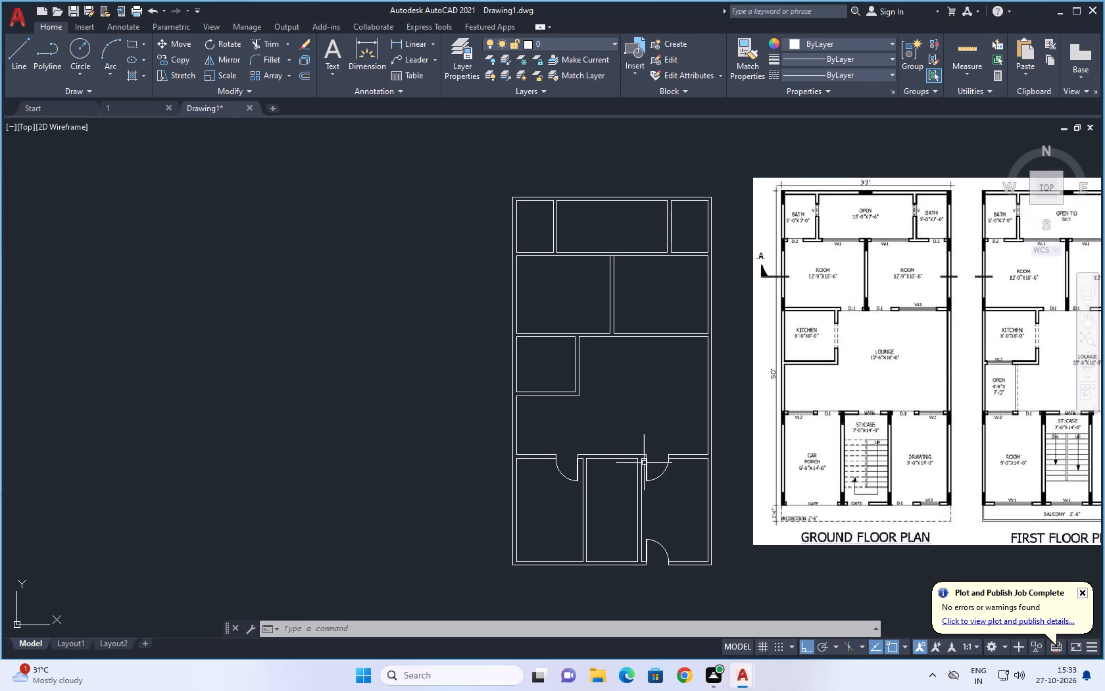
{"action": "key", "text": "Escape"}
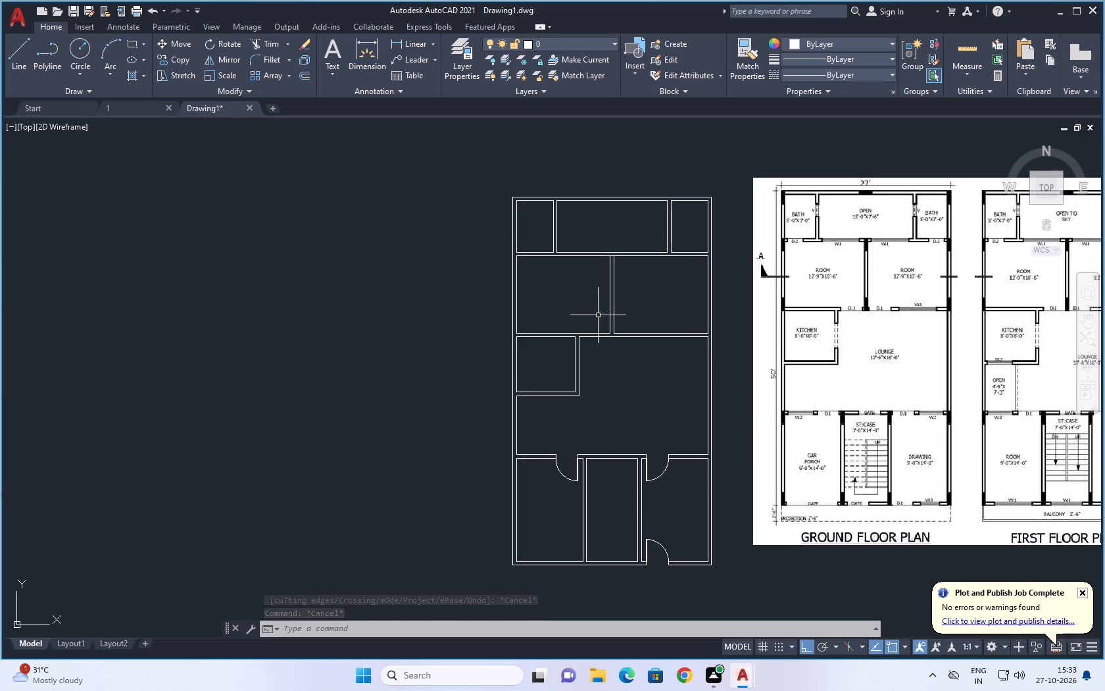
Draw a jamb line across the wall between the room above the kitchen and the lounge, just west of the room partition.
{"action": "scroll", "coordinate": [605, 315], "scroll_direction": "up", "scroll_amount": 3}
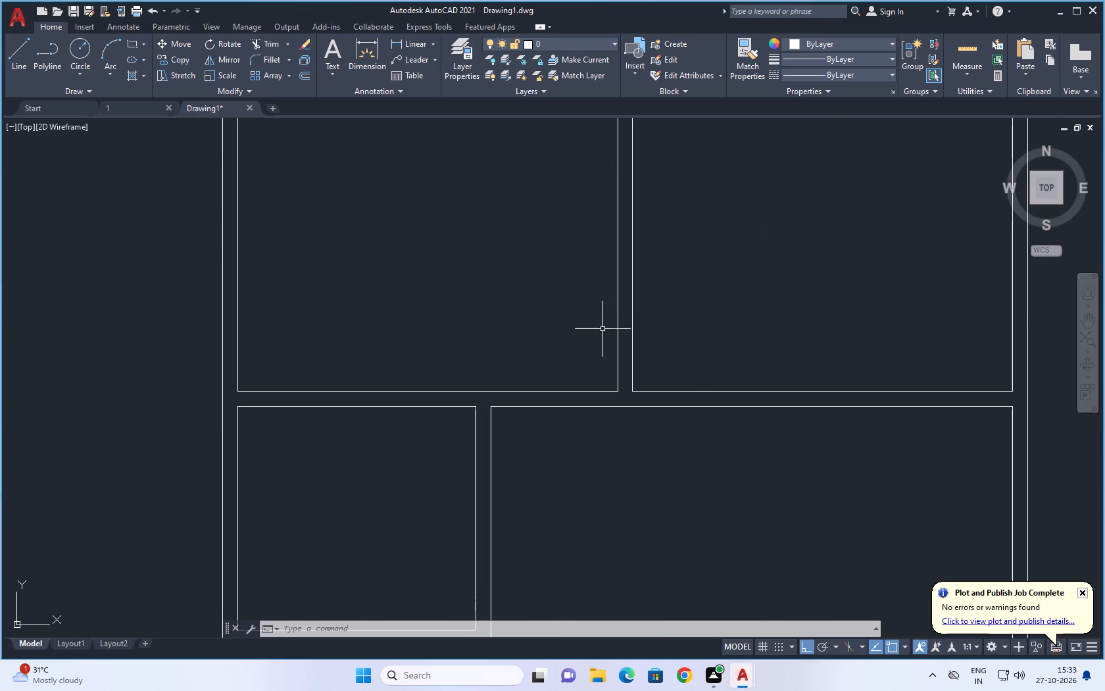
{"action": "key", "text": "Escape"}
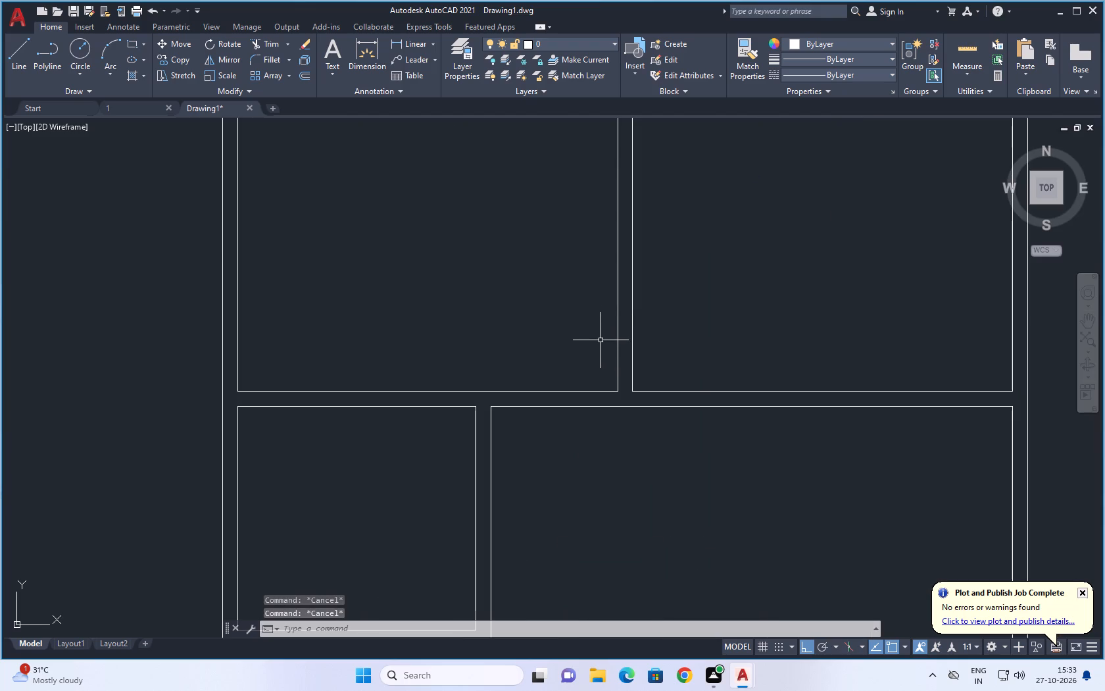
{"action": "key", "text": "l"}
{"action": "key", "text": "space"}
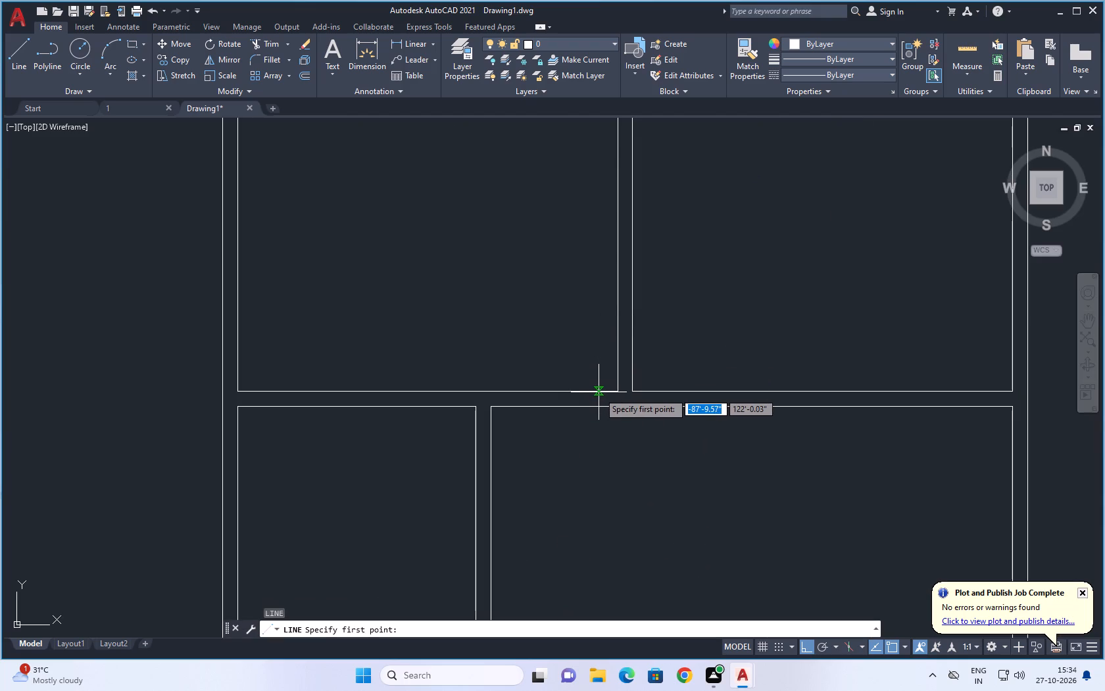
{"action": "left_click", "coordinate": [602, 391]}
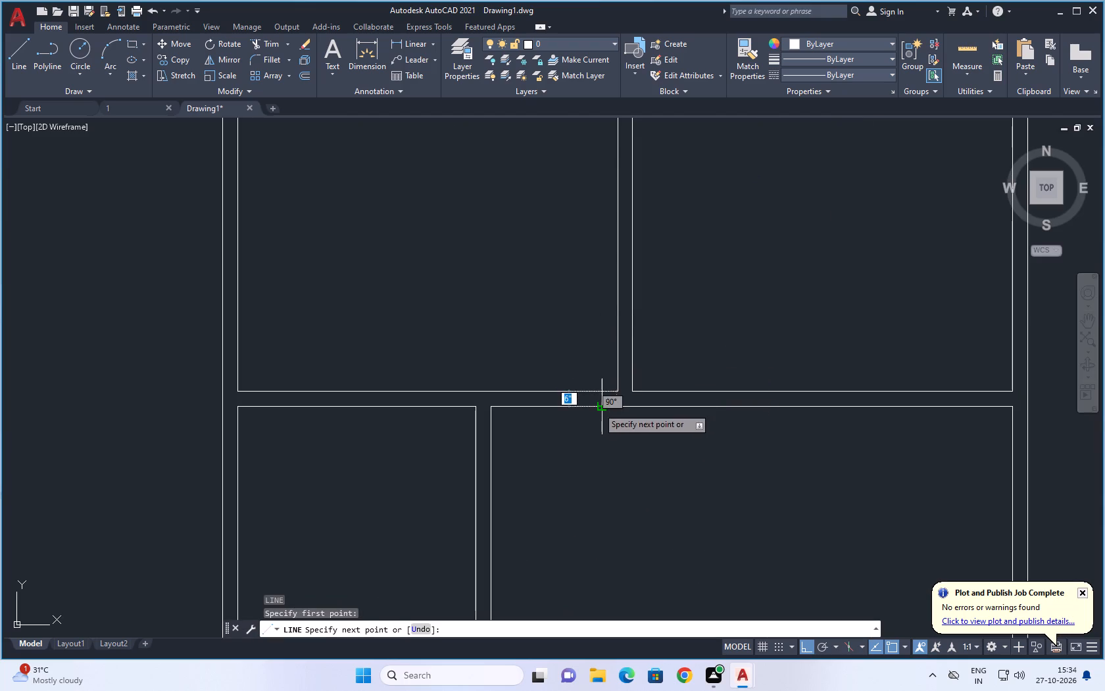
{"action": "left_click", "coordinate": [598, 407]}
{"action": "key", "text": "Escape"}
Draw a 3' door leaf line up into the west room from the upper end of the new jamb line.
{"action": "key", "text": "l"}
{"action": "key", "text": "space"}
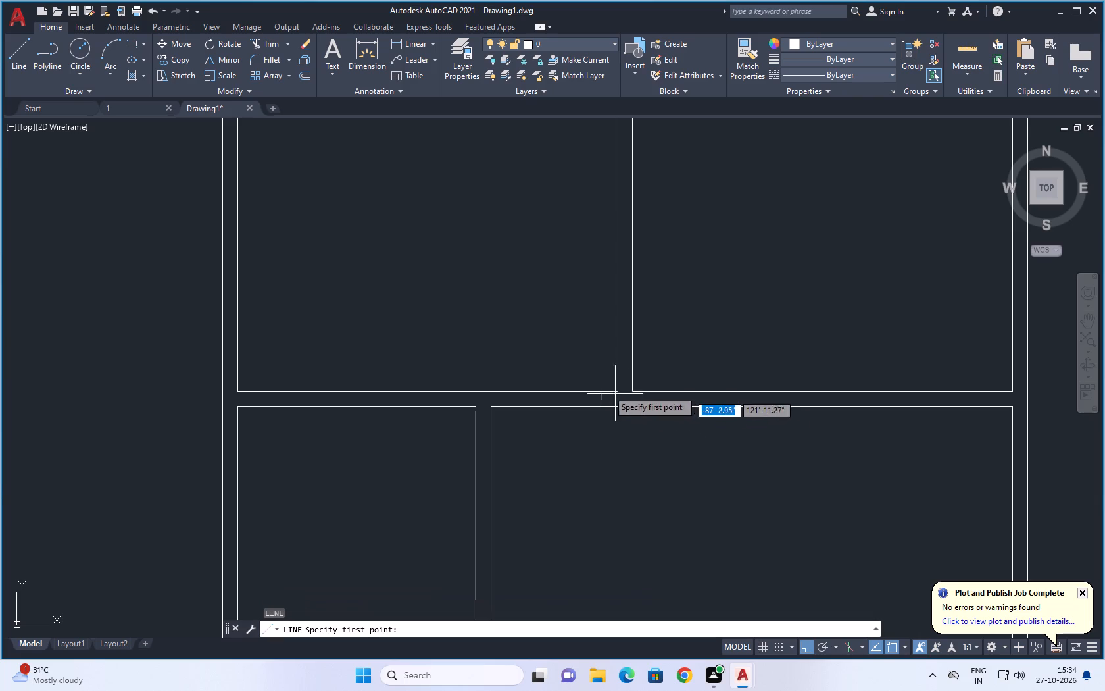
{"action": "left_click", "coordinate": [600, 390]}
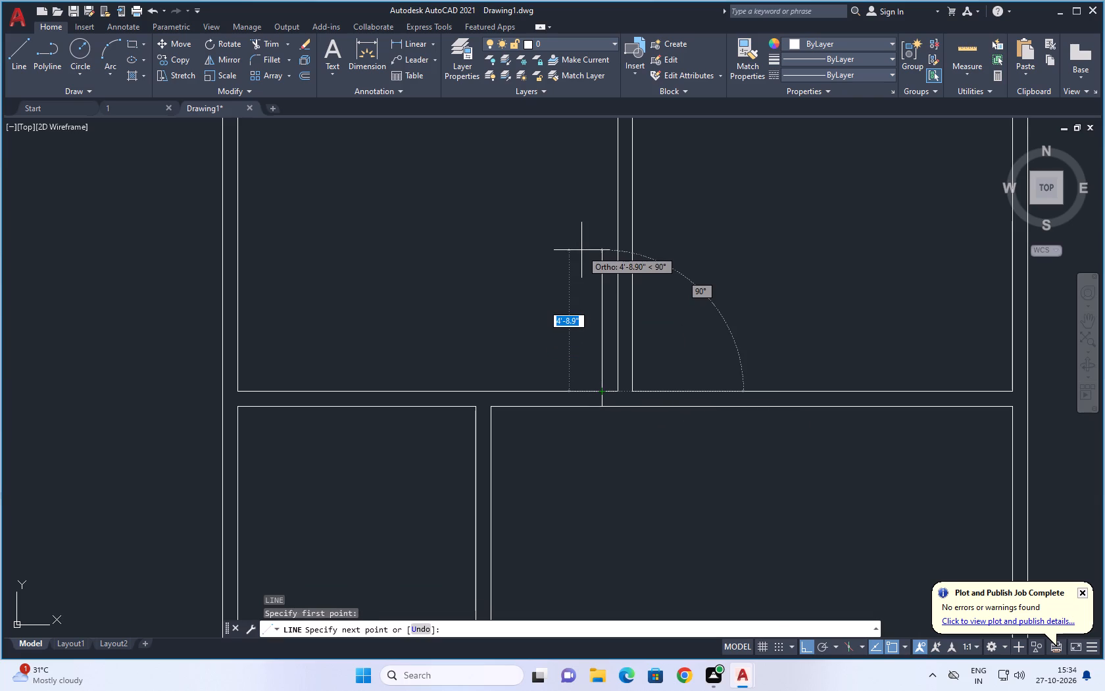
{"action": "type", "text": "3'"}
{"action": "key", "text": "space"}
{"action": "key", "text": "Escape"}
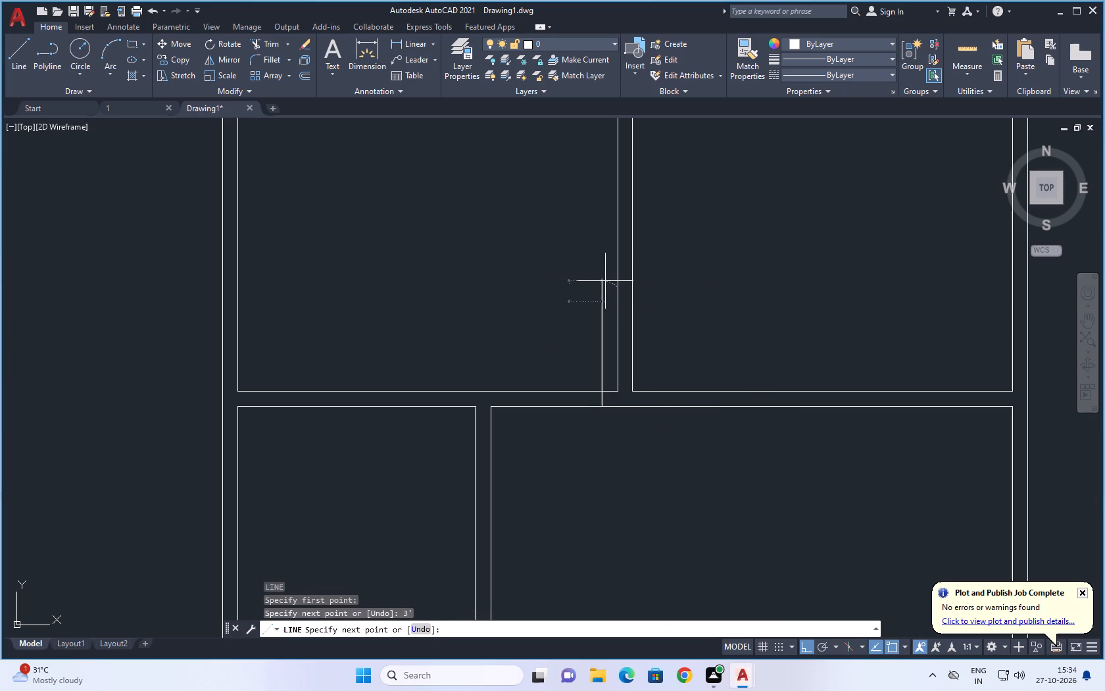
Offset the west room's jamb line by 3' away from the partition between the two rooms.
{"action": "type", "text": "O"}
{"action": "key", "text": "space"}
{"action": "key", "text": "3"}
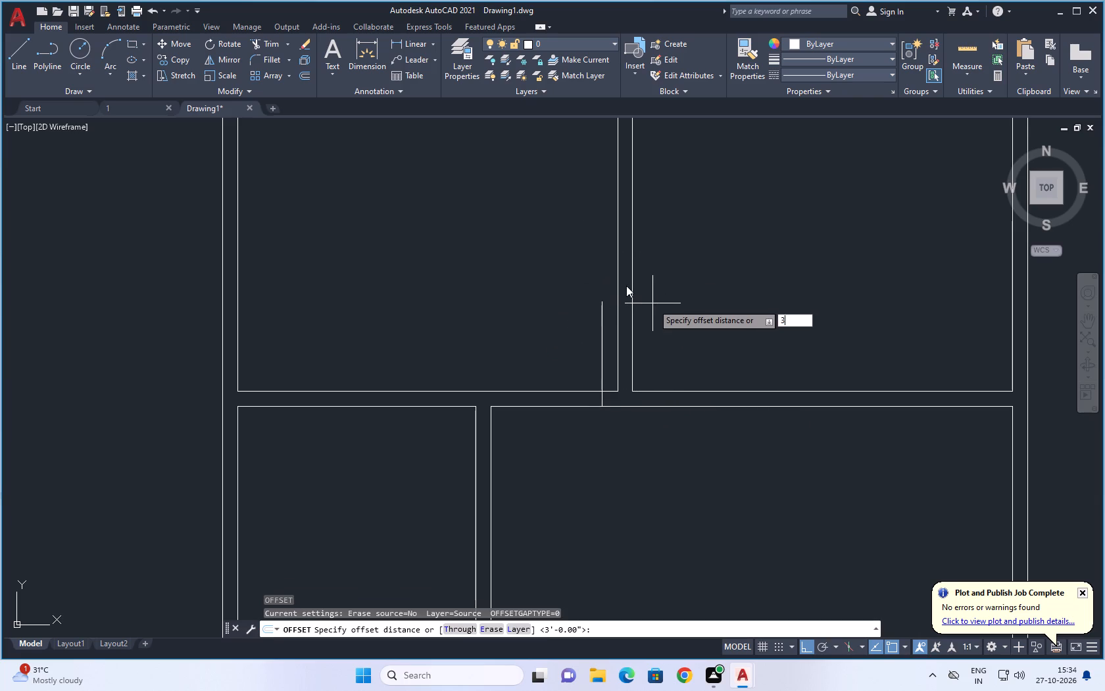
{"action": "key", "text": "apostrophe"}
{"action": "key", "text": "space"}
{"action": "left_click", "coordinate": [602, 397]}
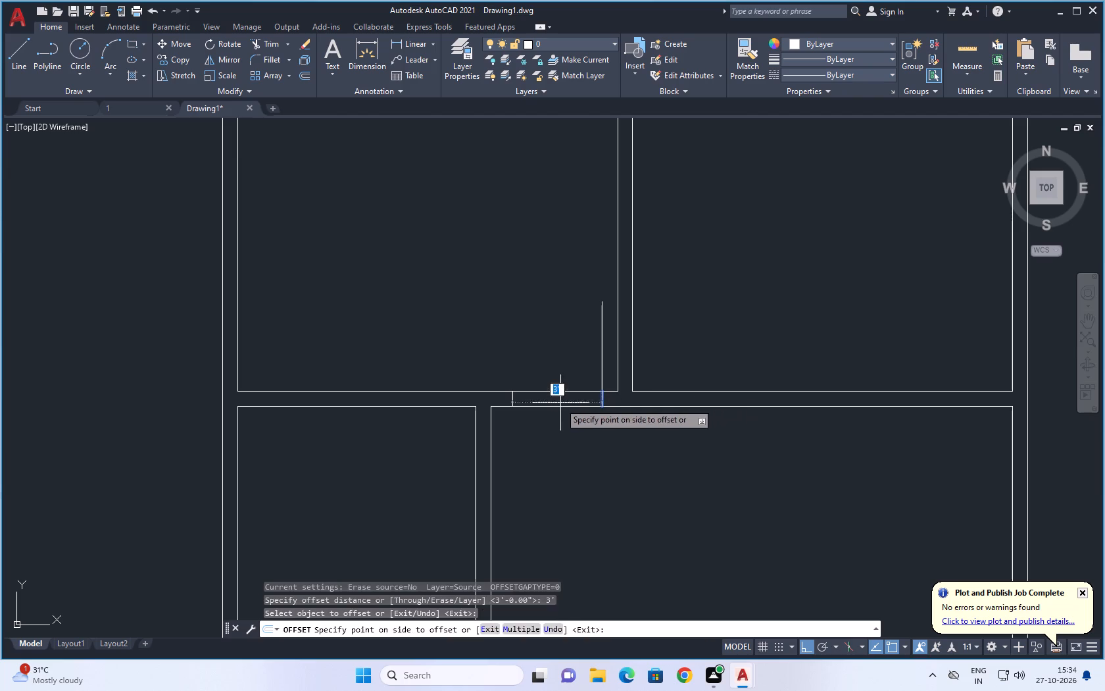
{"action": "left_click", "coordinate": [558, 403]}
{"action": "key", "text": "Escape"}
Offset the west room's door leaf line by 1" away from the partition.
{"action": "key", "text": "o"}
{"action": "key", "text": "space"}
{"action": "key", "text": "1"}
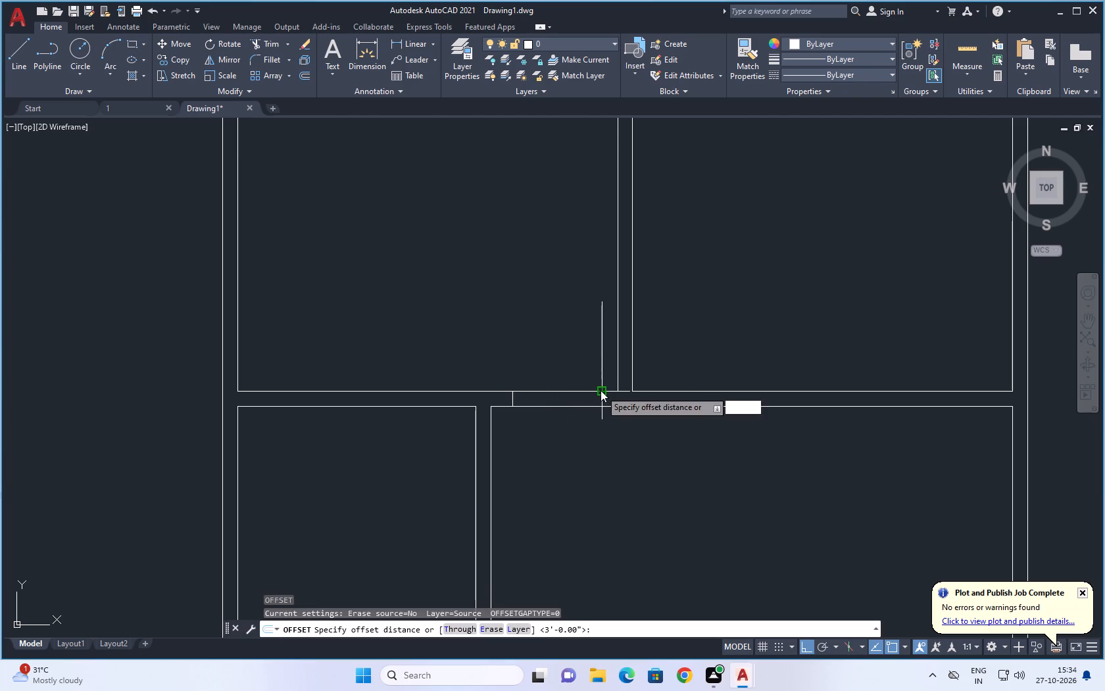
{"action": "key", "text": "space"}
{"action": "left_click", "coordinate": [601, 352]}
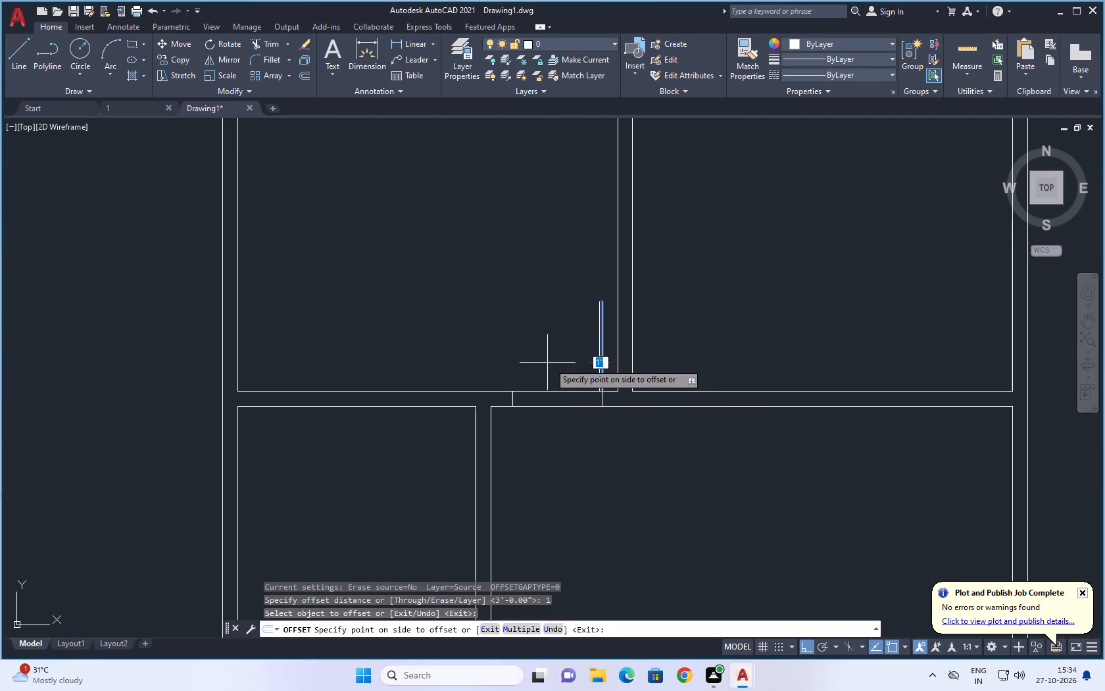
{"action": "left_click", "coordinate": [547, 363]}
{"action": "key", "text": "Escape"}
{"action": "key", "text": "Escape"}
Draw the west room door's swing arc from the upper end of the second jamb line through both leaf line tips.
{"action": "key", "text": "a"}
{"action": "key", "text": "space"}
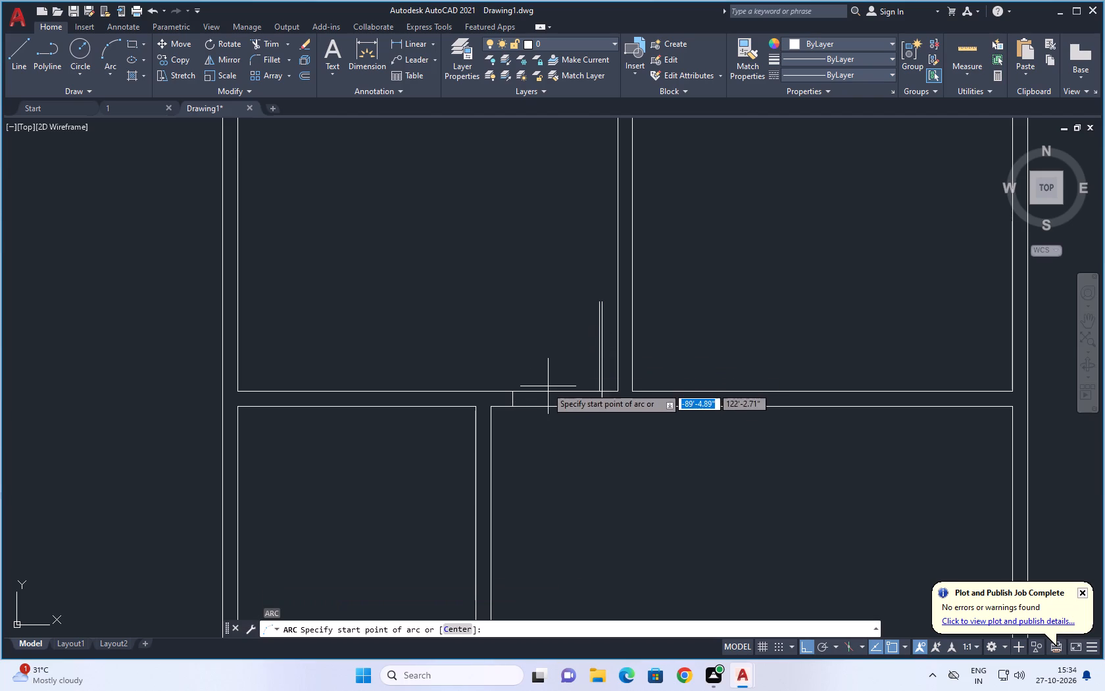
{"action": "left_click", "coordinate": [510, 388]}
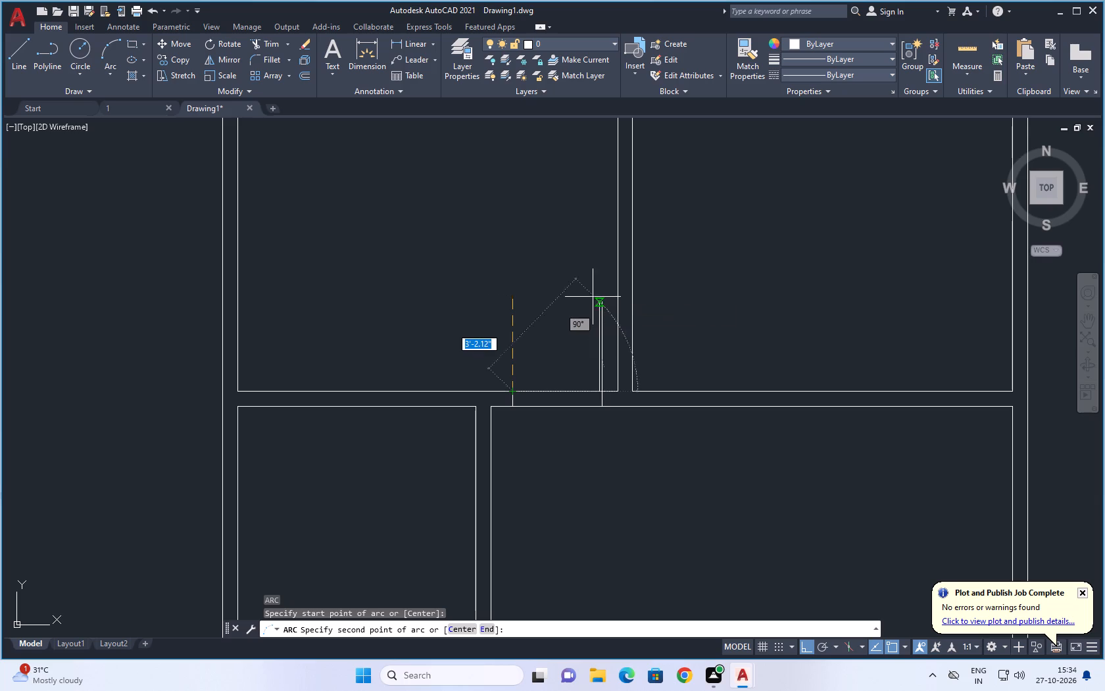
{"action": "scroll", "coordinate": [599, 299], "scroll_direction": "up", "scroll_amount": 5}
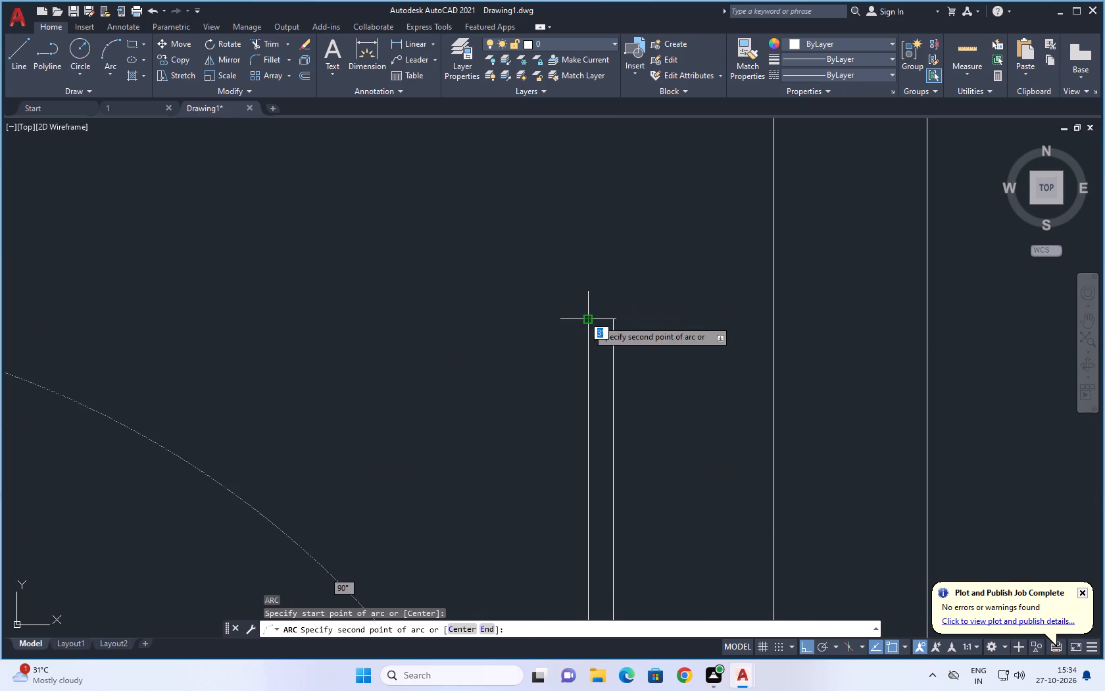
{"action": "left_click", "coordinate": [587, 320]}
{"action": "left_click", "coordinate": [614, 320]}
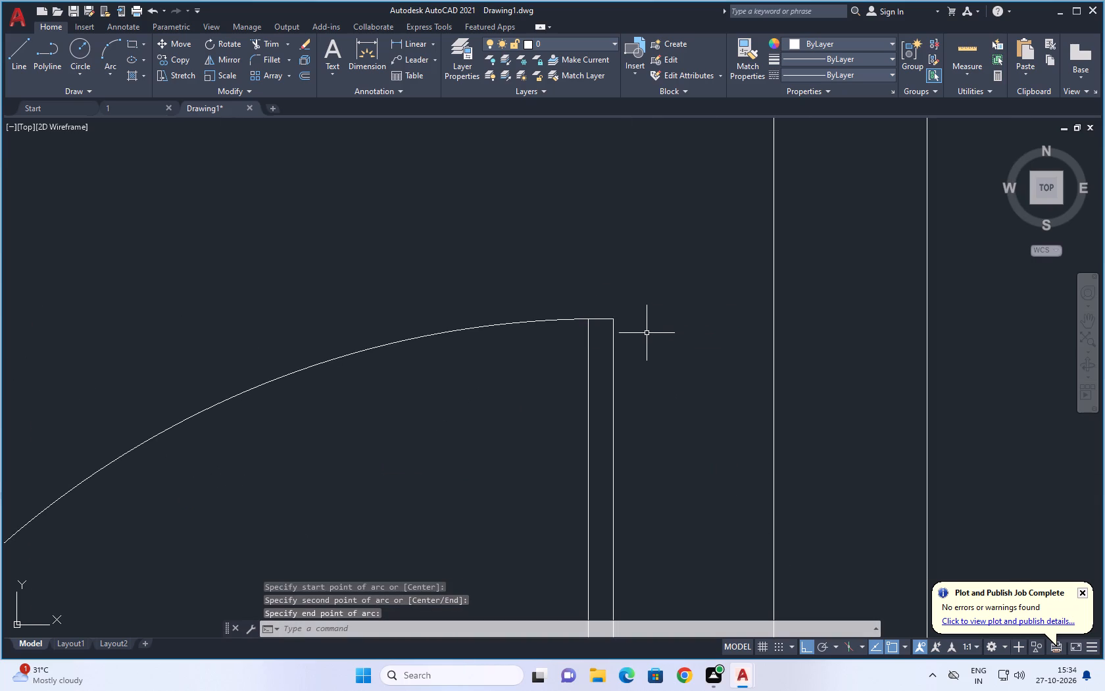
{"action": "key", "text": "Escape"}
Mirror the west room's door and both jambs into the east room about the vertical line through the top outer wall's midpoint, keeping the original.
{"action": "scroll", "coordinate": [648, 303], "scroll_direction": "down", "scroll_amount": 4}
{"action": "left_click_drag", "start_coordinate": [656, 319], "coordinate": [466, 340]}
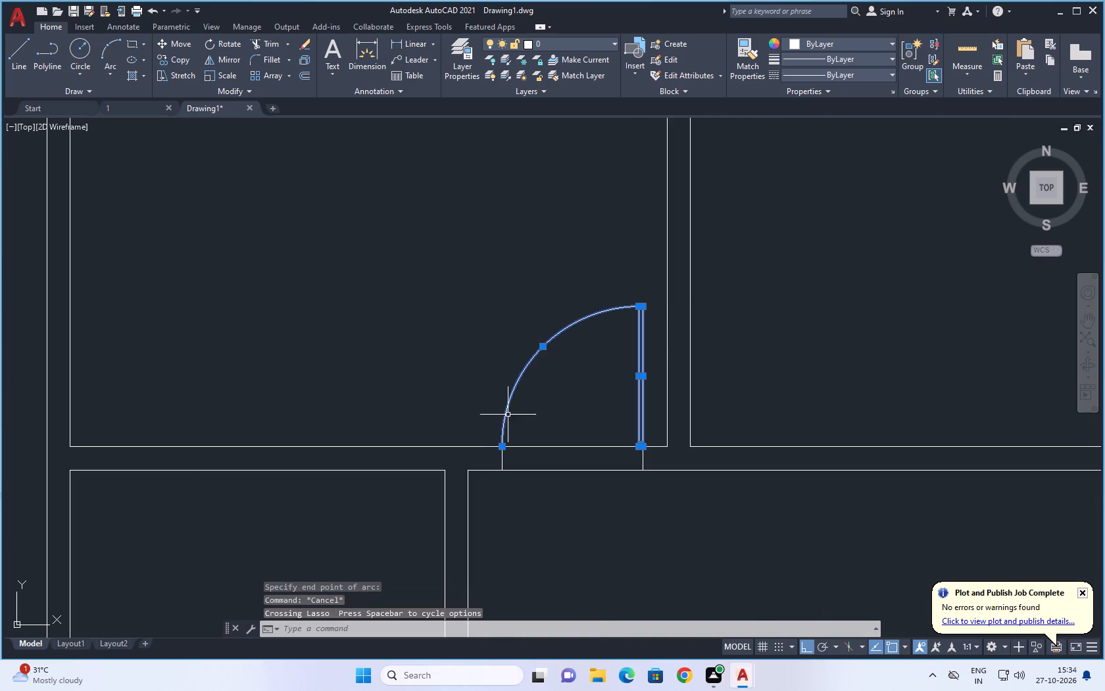
{"action": "scroll", "coordinate": [505, 467], "scroll_direction": "up", "scroll_amount": 4}
{"action": "left_click_drag", "start_coordinate": [513, 440], "coordinate": [426, 457]}
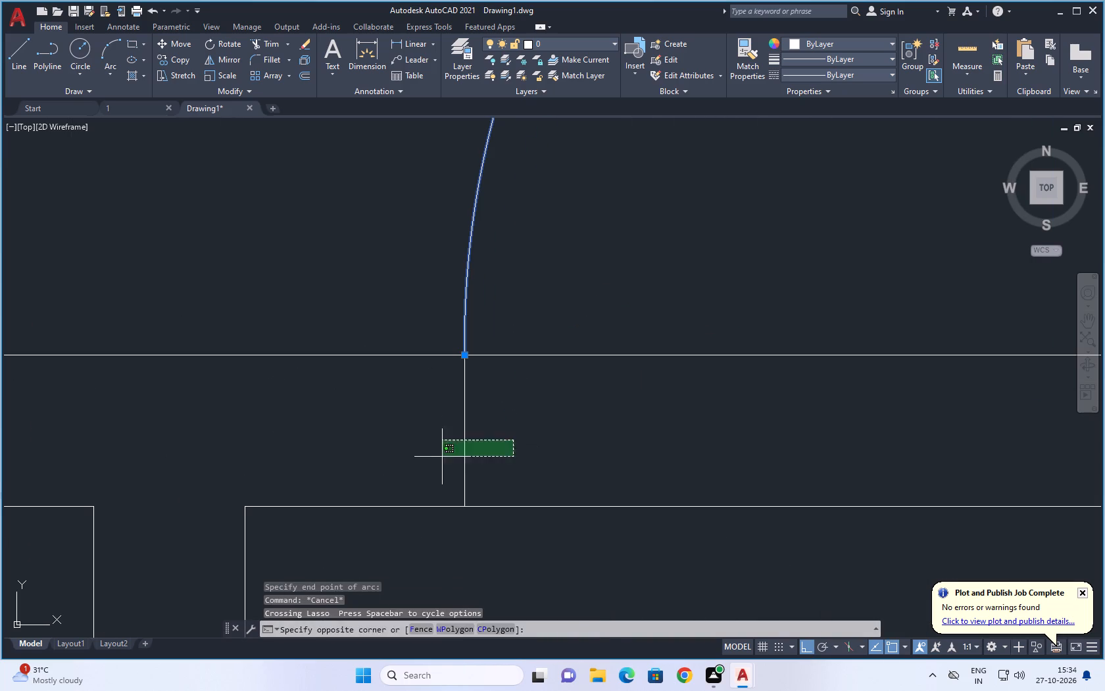
{"action": "left_click_drag", "start_coordinate": [426, 457], "coordinate": [392, 457]}
{"action": "scroll", "coordinate": [392, 416], "scroll_direction": "down", "scroll_amount": 5}
{"action": "scroll", "coordinate": [485, 422], "scroll_direction": "up", "scroll_amount": 4}
{"action": "left_click_drag", "start_coordinate": [504, 406], "coordinate": [435, 418]}
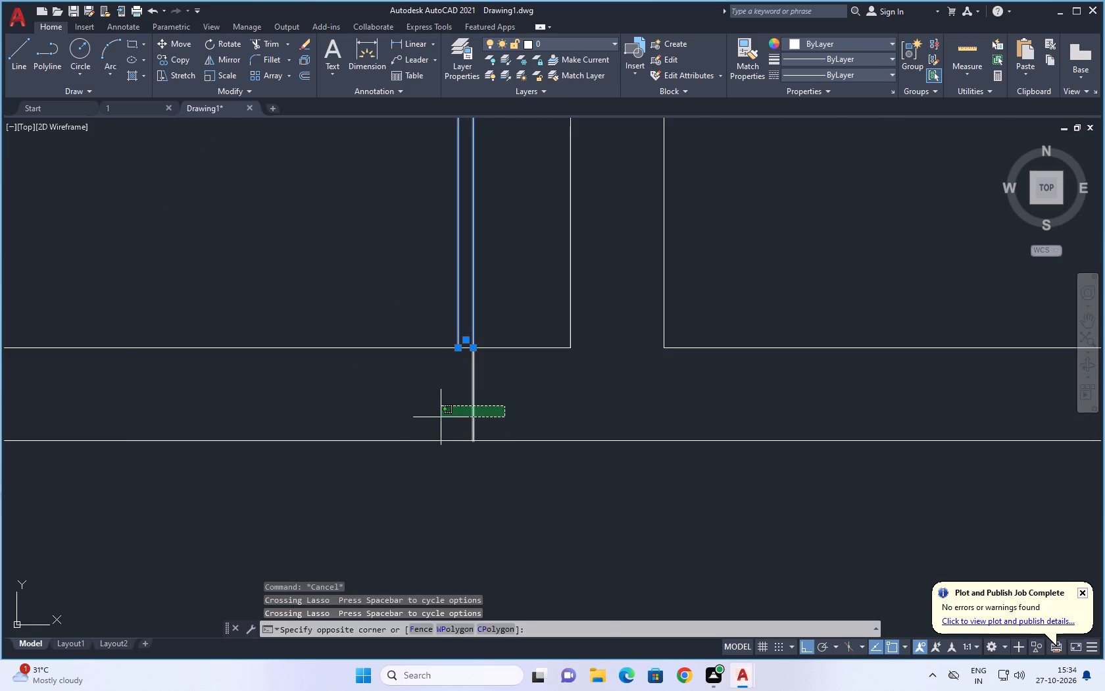
{"action": "left_click_drag", "start_coordinate": [435, 418], "coordinate": [413, 420]}
{"action": "key", "text": "m"}
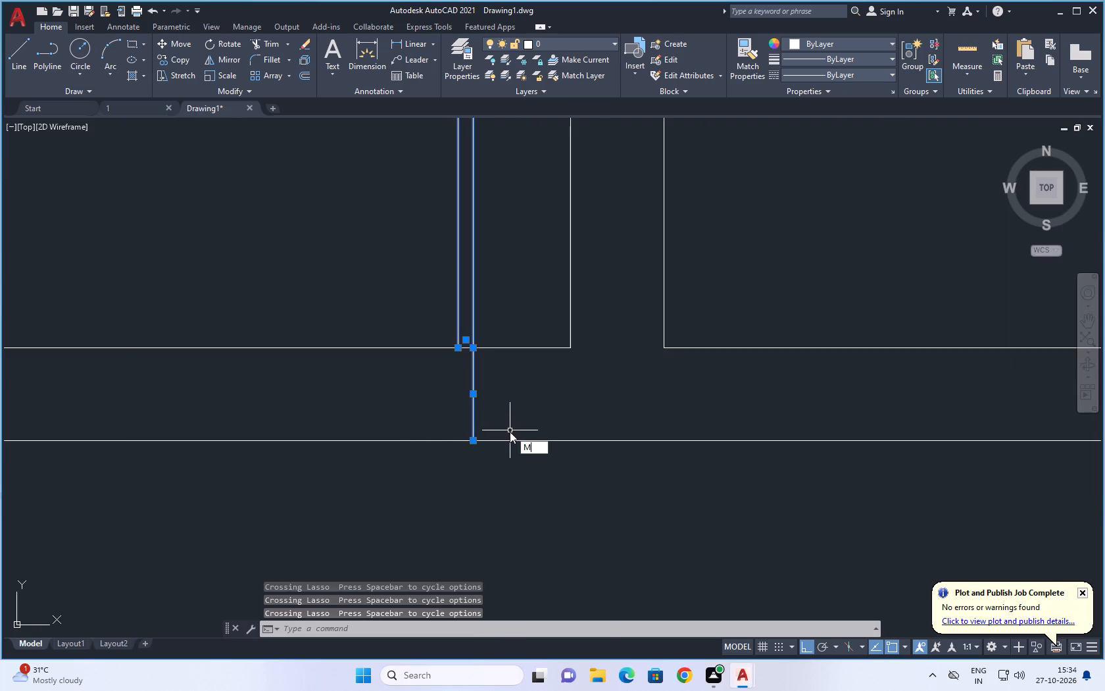
{"action": "key", "text": "i"}
{"action": "key", "text": "space"}
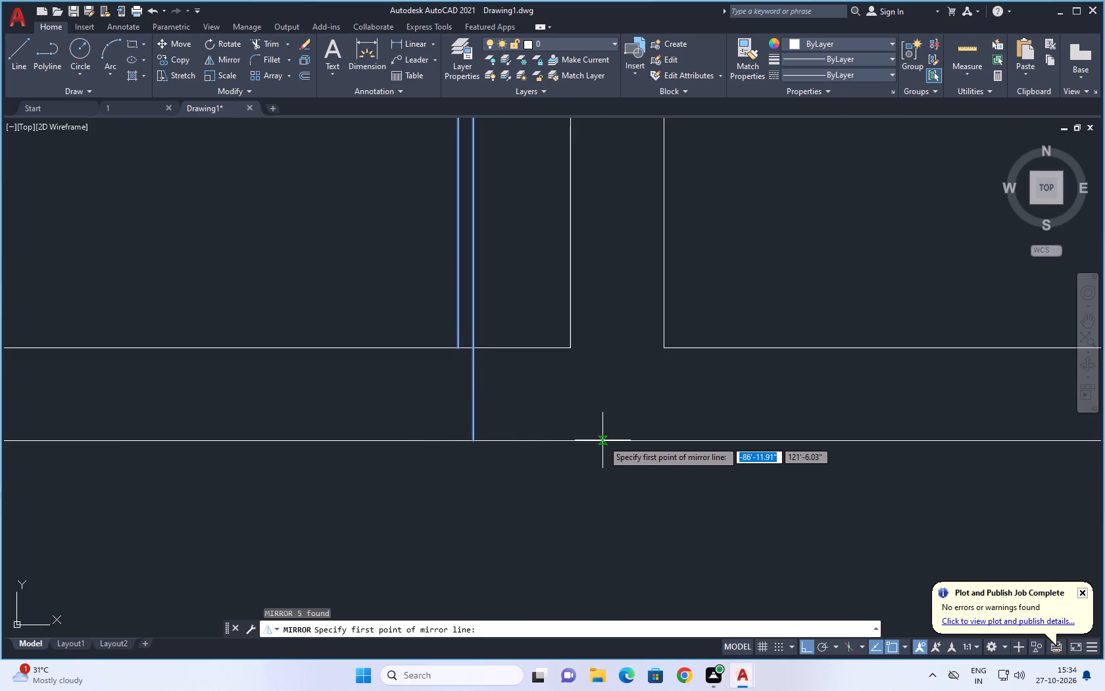
{"action": "scroll", "coordinate": [620, 441], "scroll_direction": "down", "scroll_amount": 4}
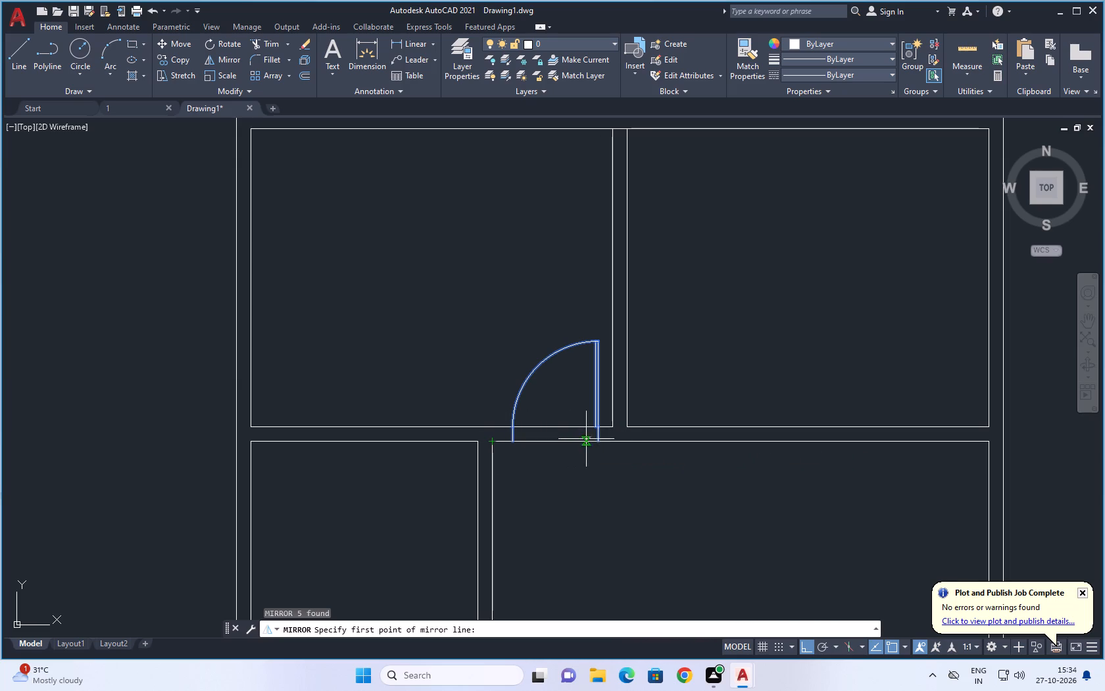
{"action": "scroll", "coordinate": [620, 449], "scroll_direction": "down", "scroll_amount": 2}
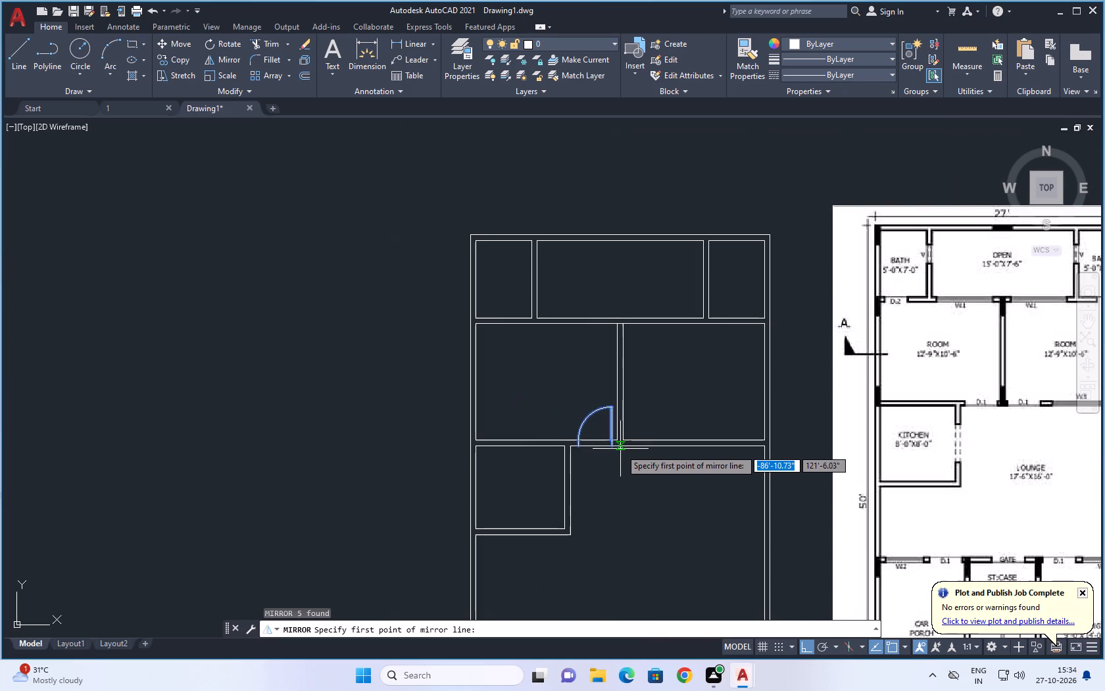
{"action": "left_click", "coordinate": [618, 234]}
{"action": "left_click", "coordinate": [622, 539]}
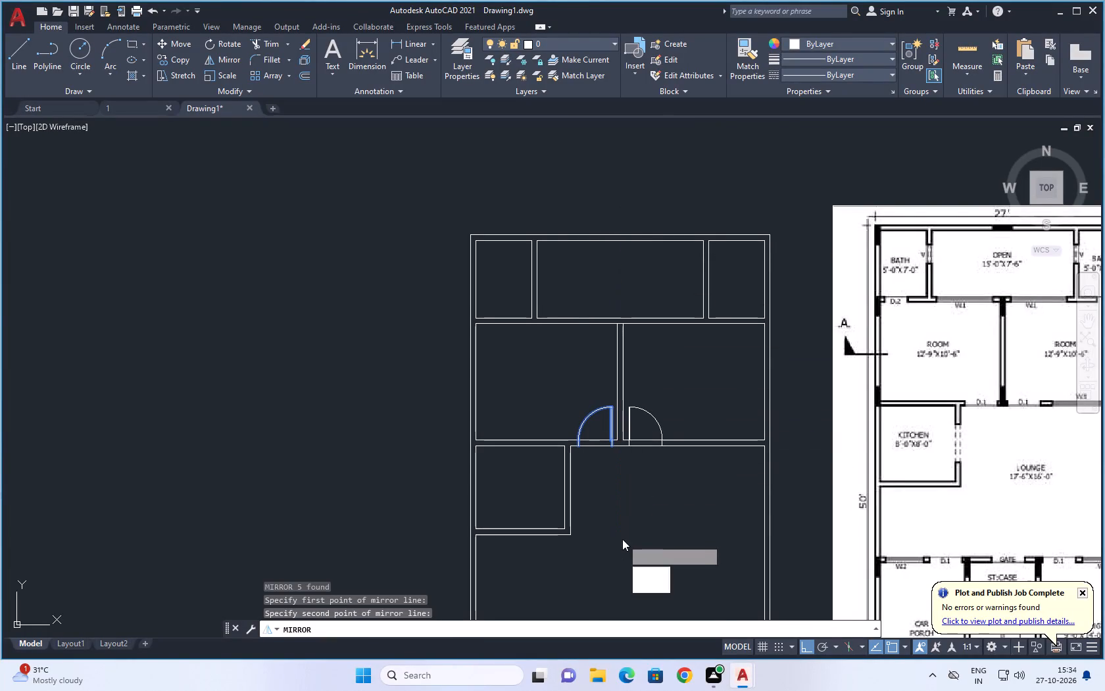
{"action": "key", "text": "space"}
{"action": "key", "text": "Escape"}
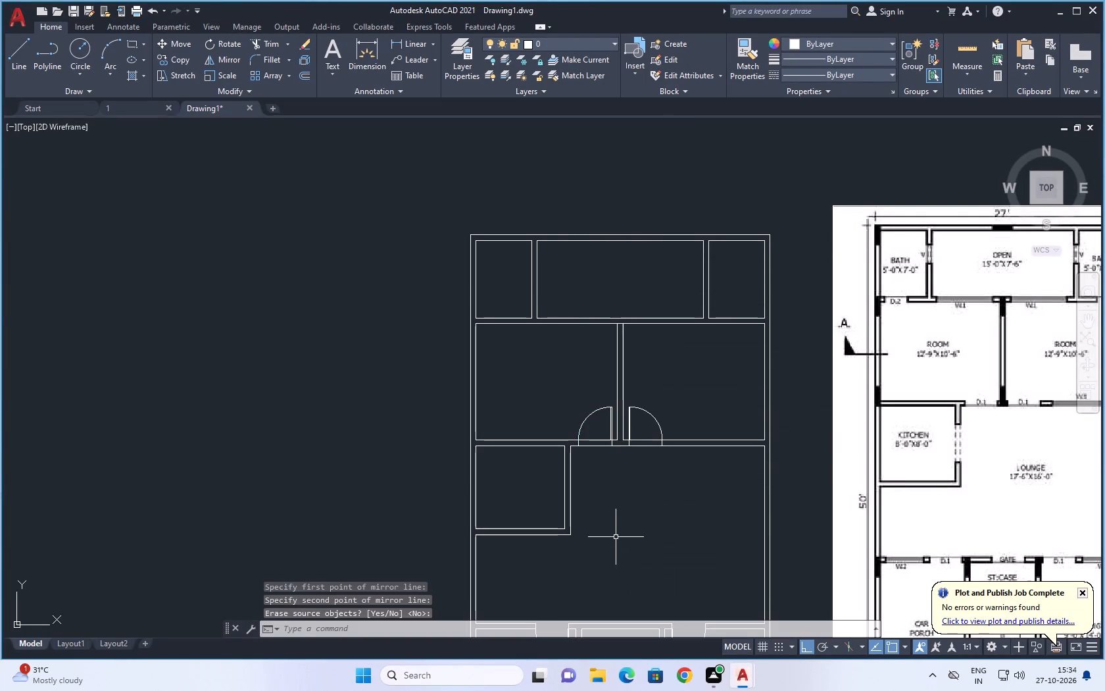
Trim the wall lines across the door openings of both the west and east rooms.
{"action": "key", "text": "t"}
{"action": "key", "text": "r"}
{"action": "key", "text": "space"}
{"action": "key", "text": "space"}
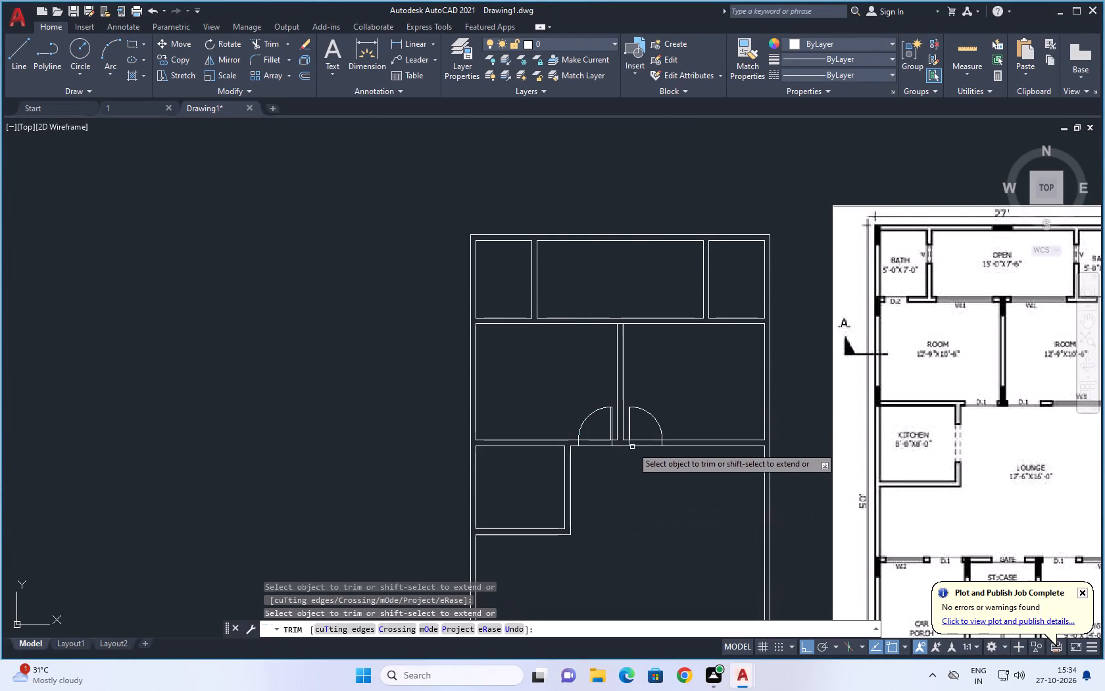
{"action": "scroll", "coordinate": [601, 441], "scroll_direction": "up", "scroll_amount": 3}
{"action": "left_click_drag", "start_coordinate": [596, 428], "coordinate": [572, 497]}
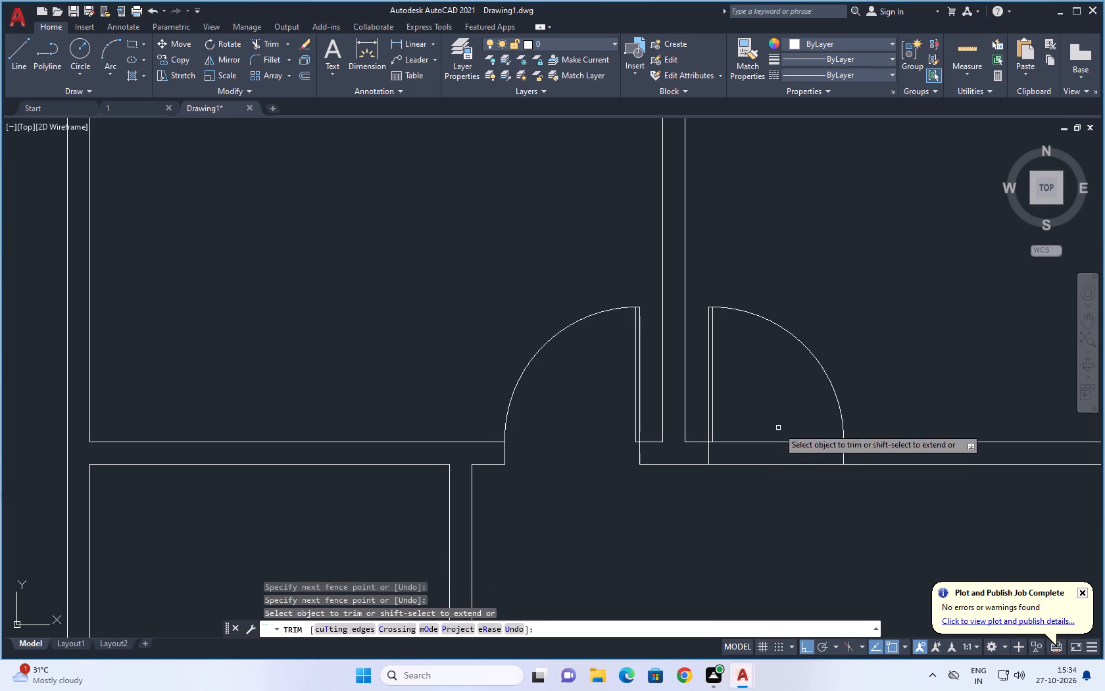
{"action": "left_click_drag", "start_coordinate": [778, 428], "coordinate": [742, 516]}
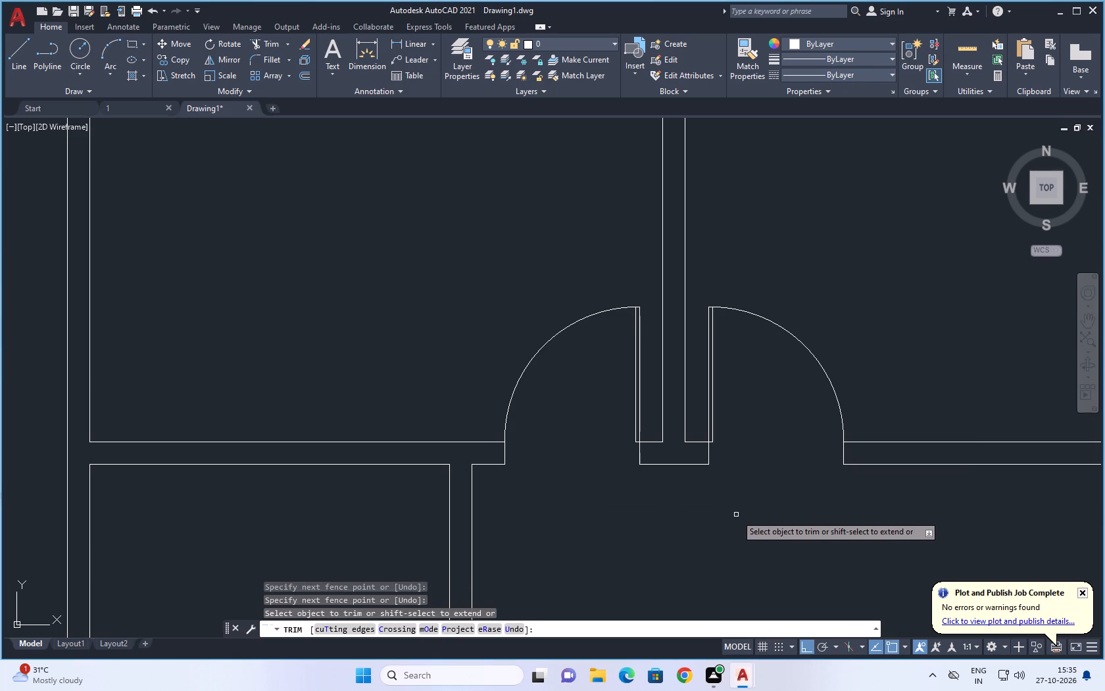
{"action": "key", "text": "Escape"}
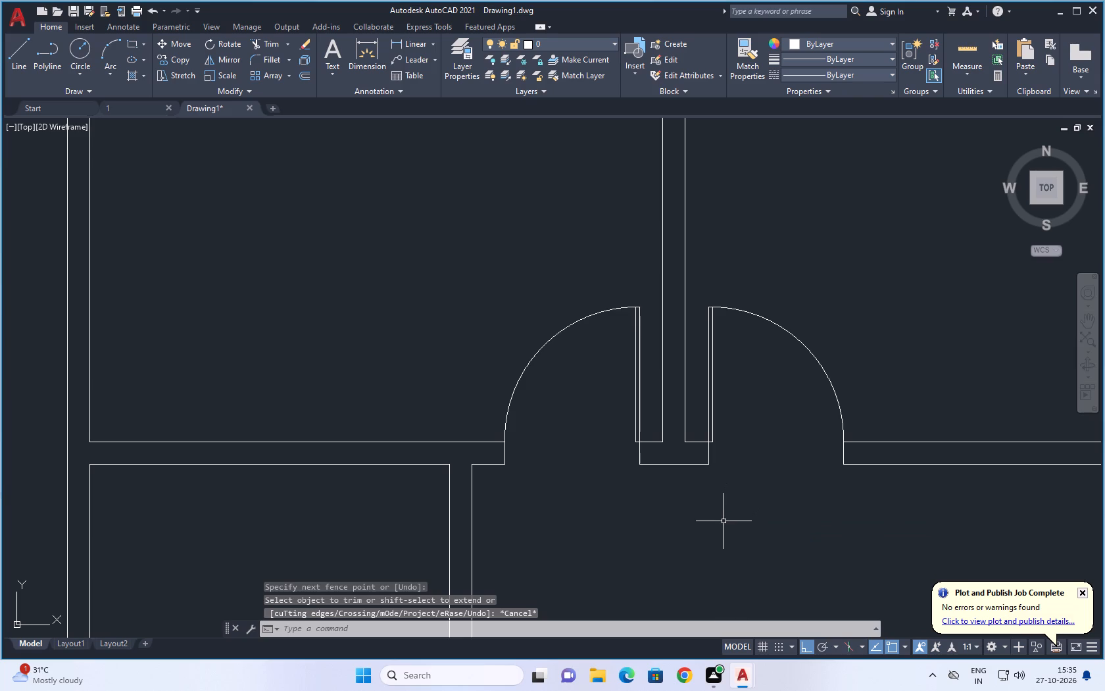
{"action": "key", "text": "Escape"}
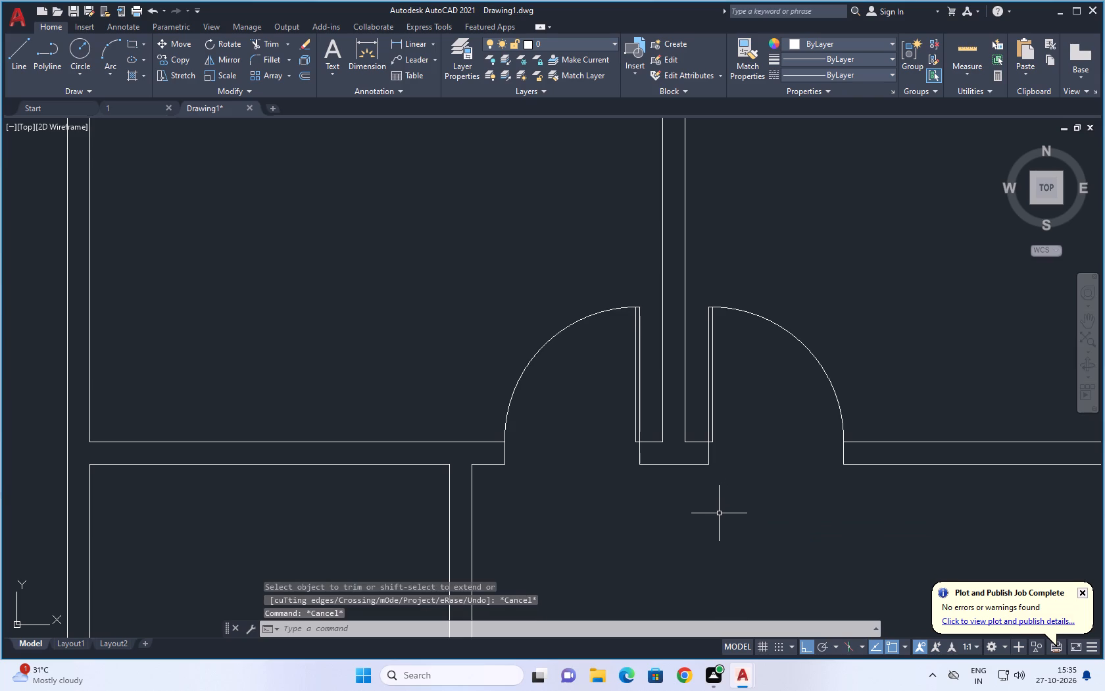
Draw a jamb line across the west bath's bottom wall, a short distance in from the west outer wall.
{"action": "scroll", "coordinate": [719, 513], "scroll_direction": "down", "scroll_amount": 4}
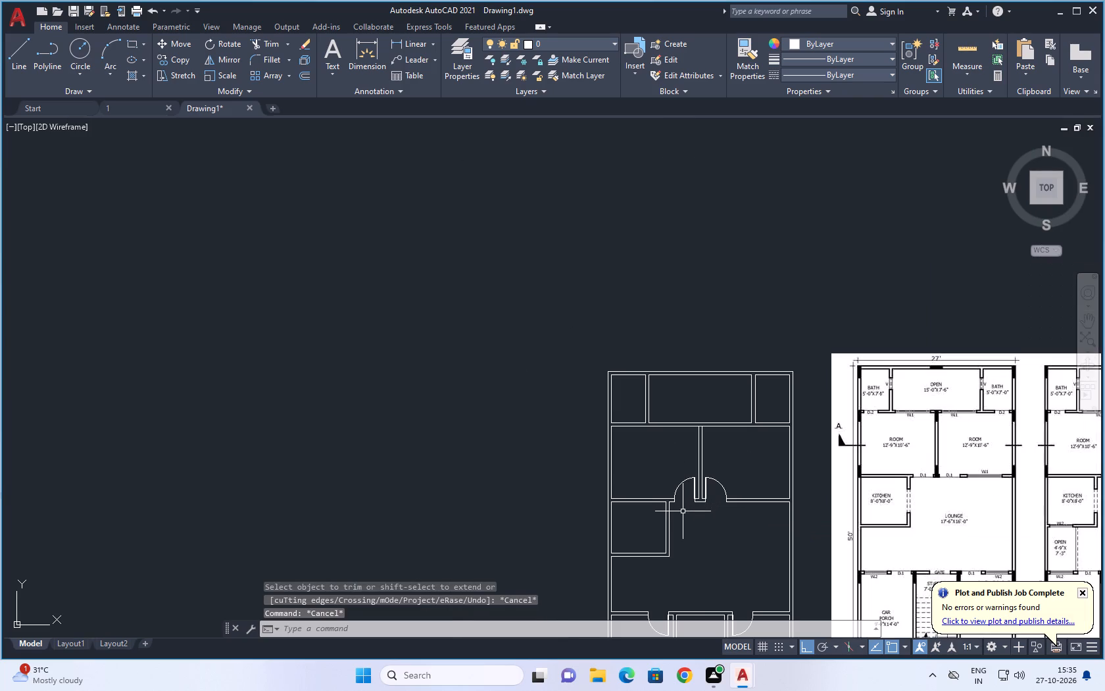
{"action": "key", "text": "Escape"}
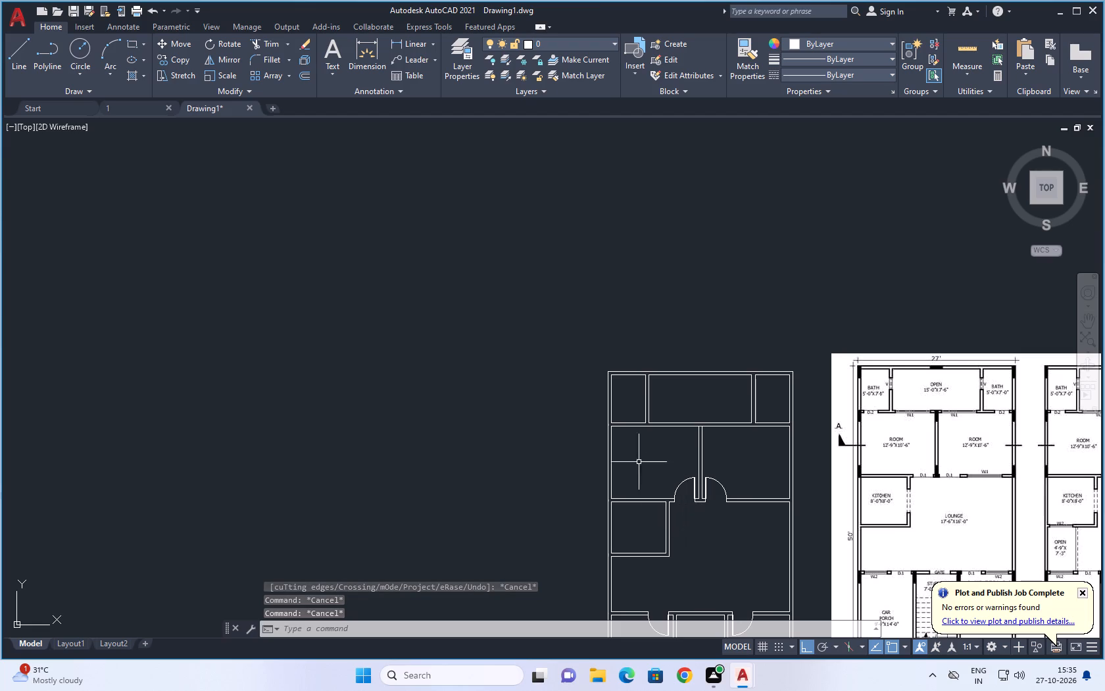
{"action": "scroll", "coordinate": [650, 408], "scroll_direction": "up", "scroll_amount": 2}
{"action": "key", "text": "Escape"}
{"action": "type", "text": "L"}
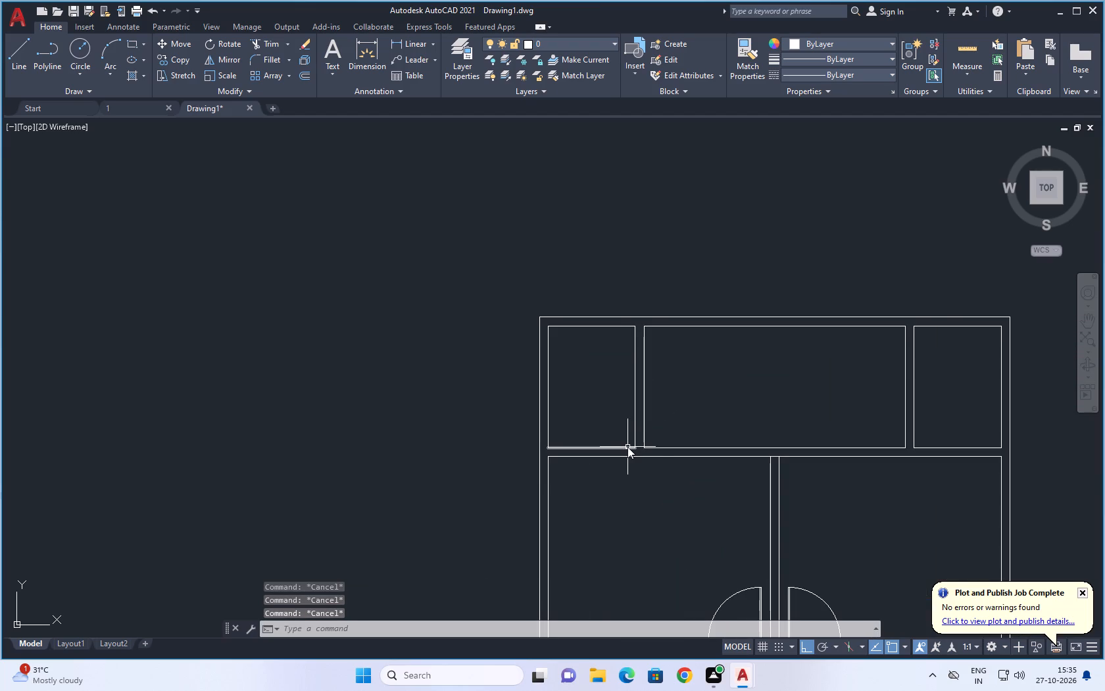
{"action": "key", "text": "space"}
{"action": "scroll", "coordinate": [609, 442], "scroll_direction": "down", "scroll_amount": 3}
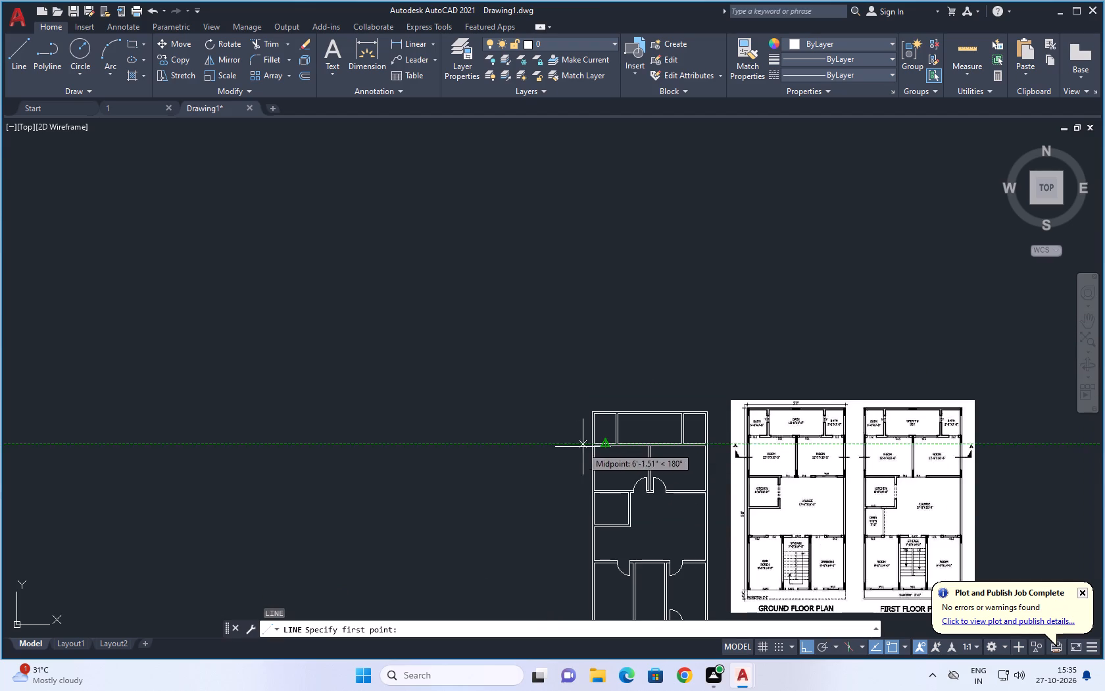
{"action": "scroll", "coordinate": [586, 445], "scroll_direction": "up", "scroll_amount": 4}
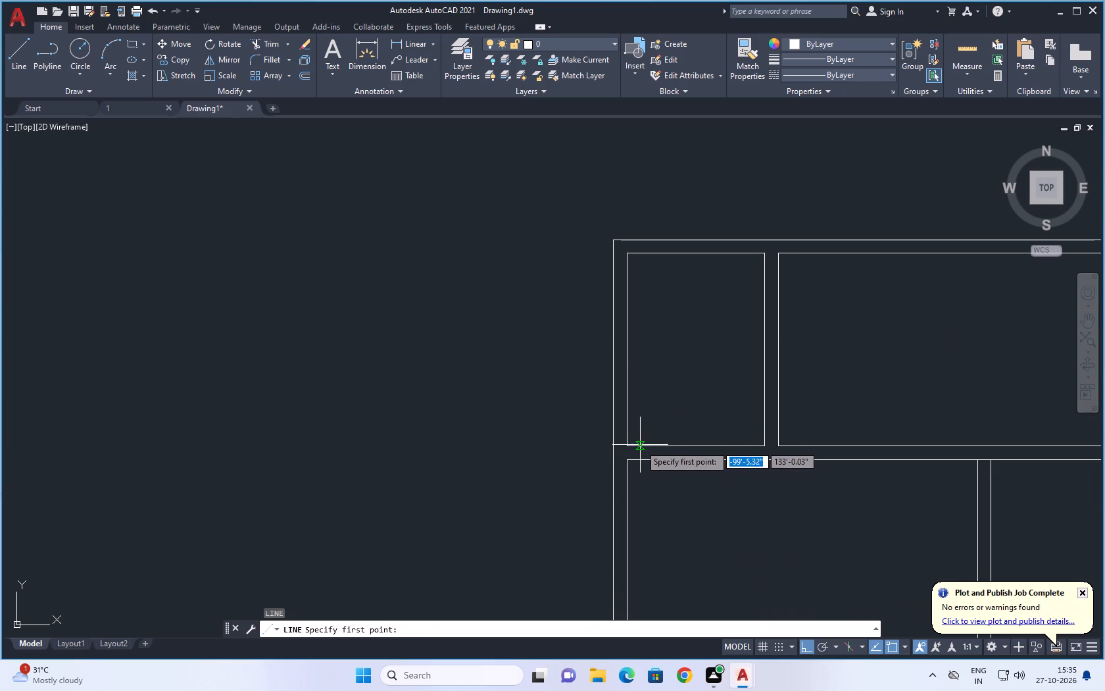
{"action": "left_click", "coordinate": [640, 445]}
{"action": "left_click", "coordinate": [640, 461]}
{"action": "key", "text": "space"}
Draw a 2.5' vertical door leaf line up into the west bath from the jamb line's upper end.
{"action": "key", "text": "l"}
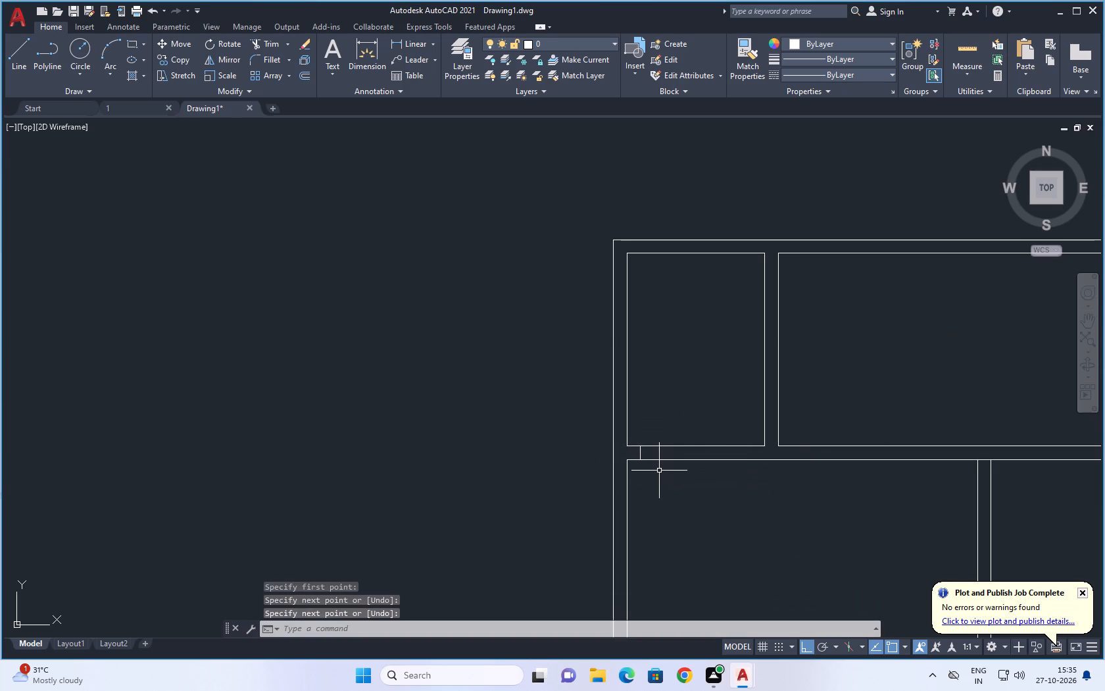
{"action": "key", "text": "space"}
{"action": "left_click", "coordinate": [642, 445]}
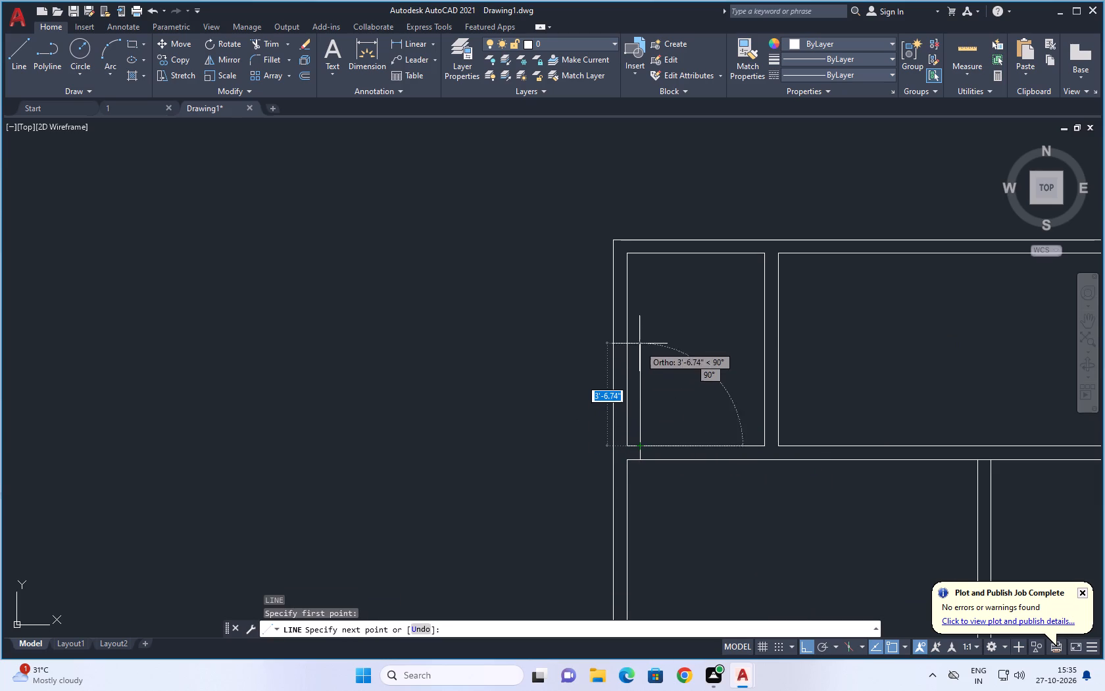
{"action": "key", "text": "2"}
{"action": "key", "text": "period"}
{"action": "key", "text": "5"}
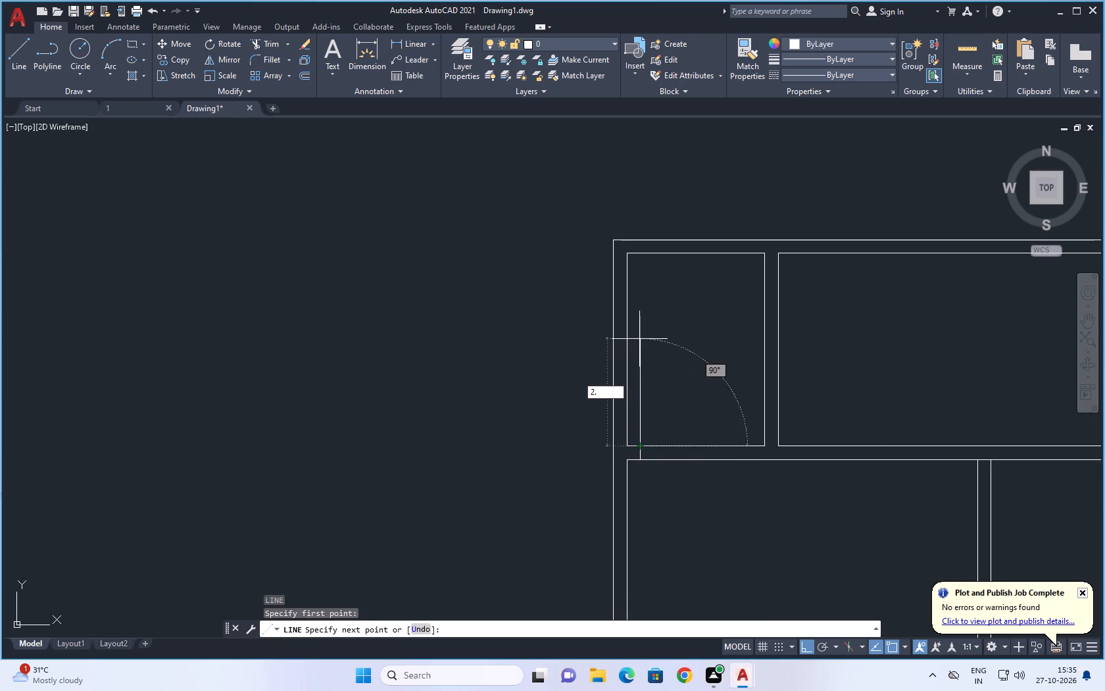
{"action": "key", "text": "apostrophe"}
{"action": "key", "text": "space"}
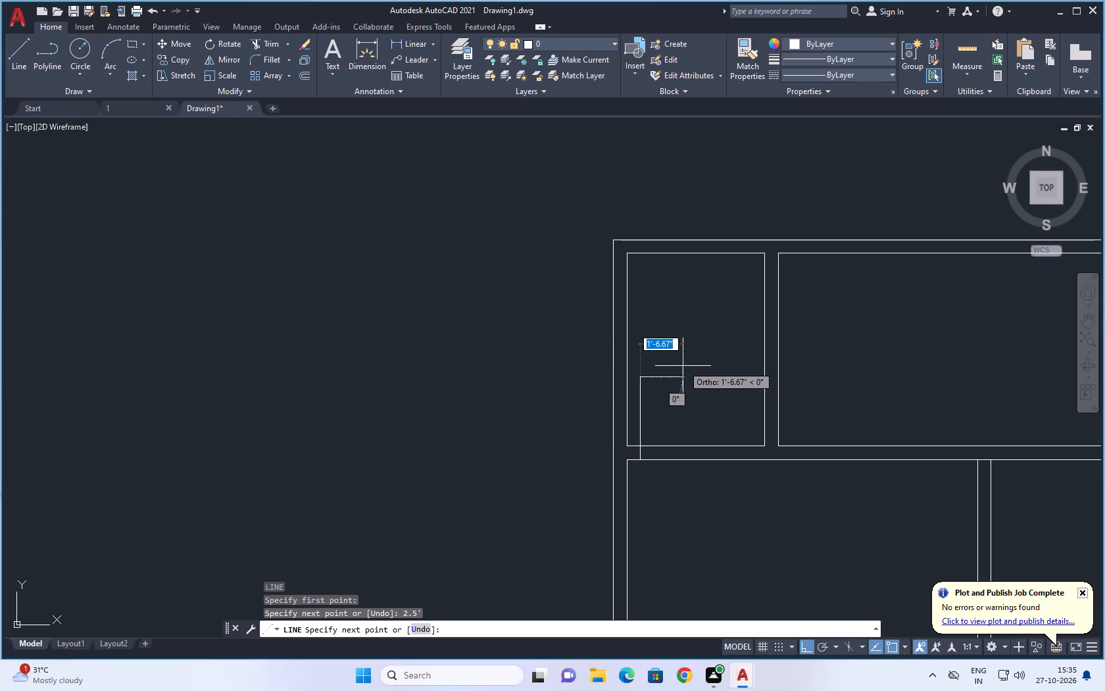
{"action": "key", "text": "Escape"}
Offset the west bath's jamb line by 2.5' towards the east.
{"action": "key", "text": "o"}
{"action": "key", "text": "space"}
{"action": "key", "text": "2"}
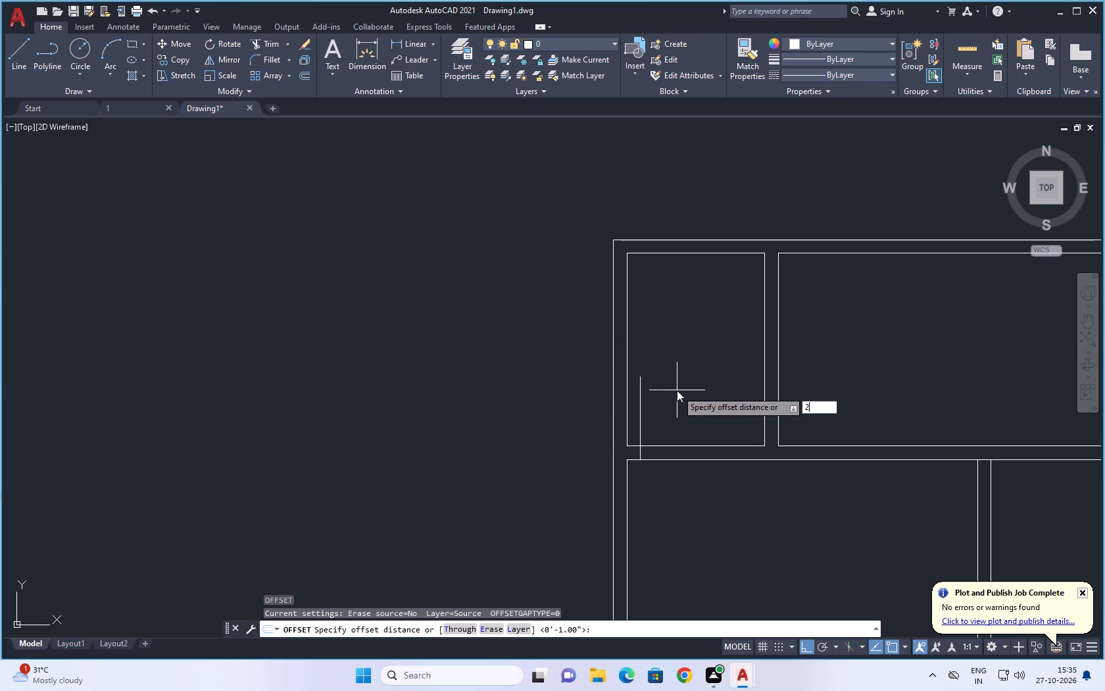
{"action": "type", "text": ".5'"}
{"action": "key", "text": "space"}
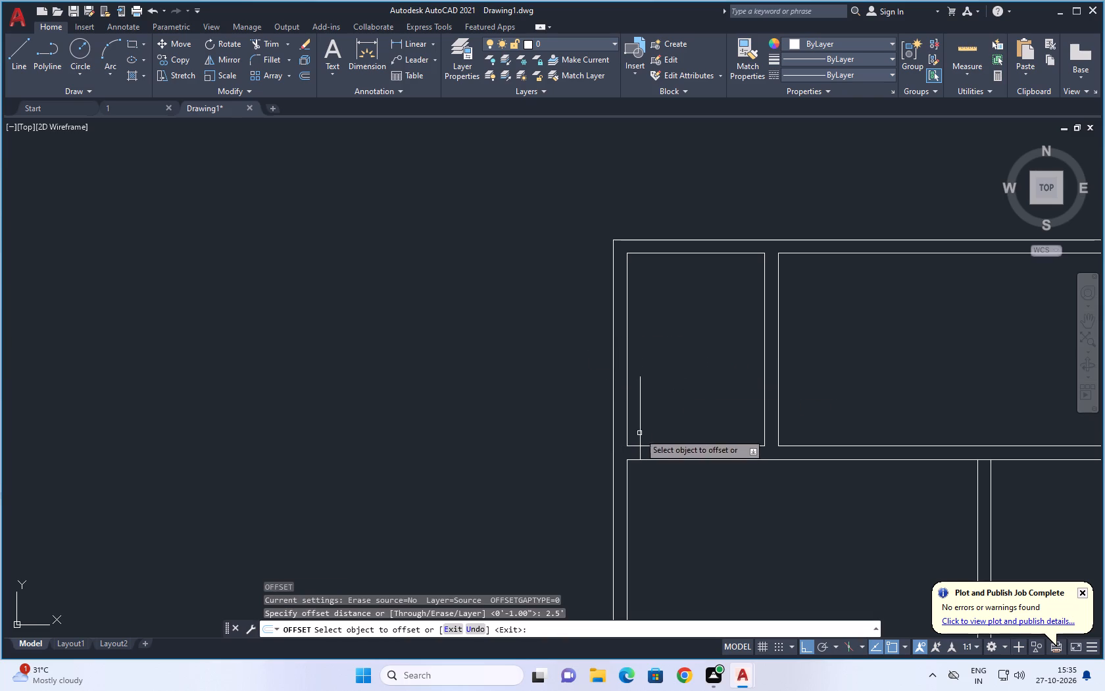
{"action": "left_click", "coordinate": [639, 450]}
{"action": "left_click", "coordinate": [716, 452]}
{"action": "key", "text": "Escape"}
{"action": "key", "text": "Escape"}
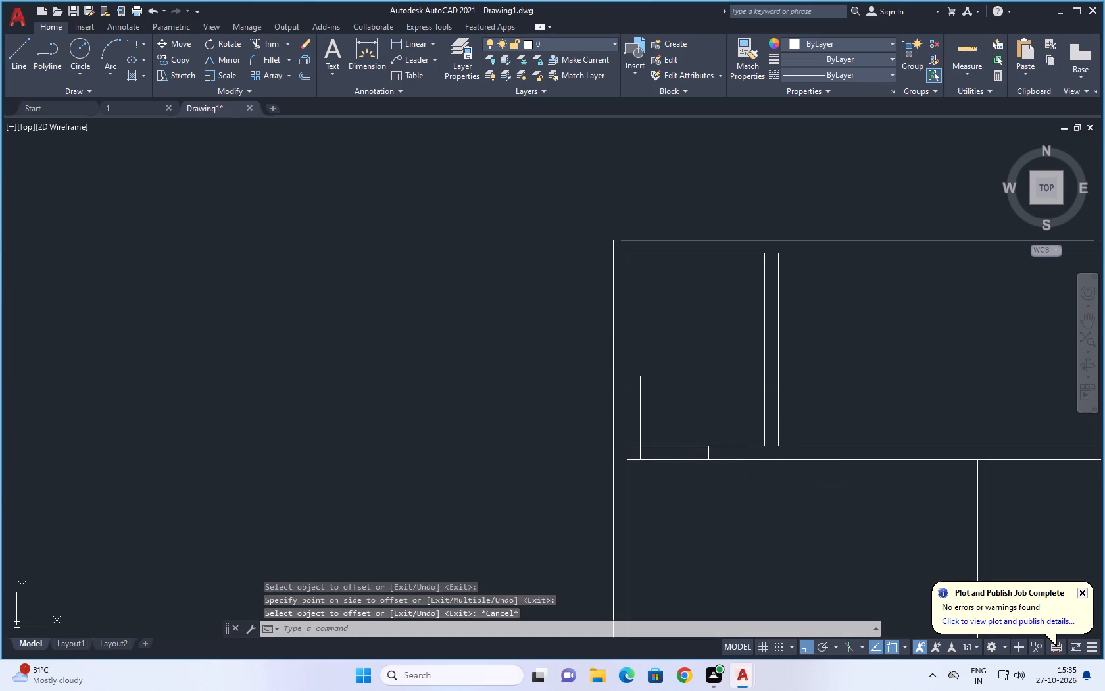
Offset the west bath's door leaf line by 1" towards the east.
{"action": "key", "text": "o"}
{"action": "key", "text": "space"}
{"action": "type", "text": "1"}
{"action": "key", "text": "space"}
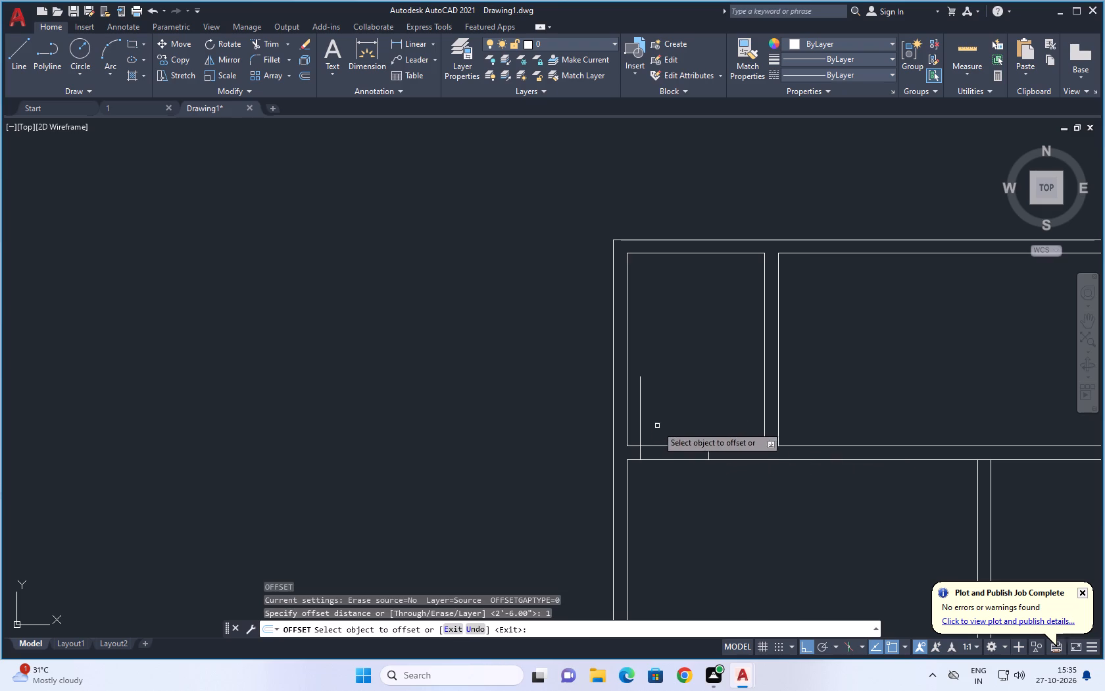
{"action": "left_click", "coordinate": [640, 412]}
{"action": "left_click", "coordinate": [683, 406]}
{"action": "key", "text": "Escape"}
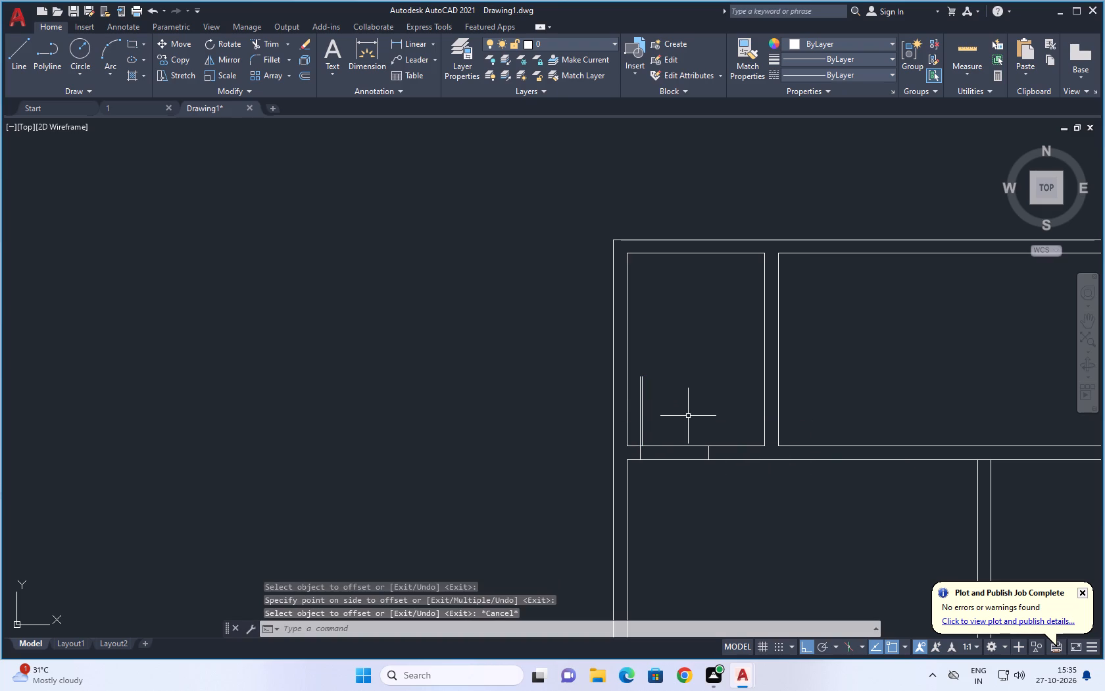
Draw the west bath door's swing arc through both leaf line tips to the upper end of the second jamb line.
{"action": "key", "text": "a"}
{"action": "key", "text": "space"}
{"action": "scroll", "coordinate": [640, 372], "scroll_direction": "up", "scroll_amount": 4}
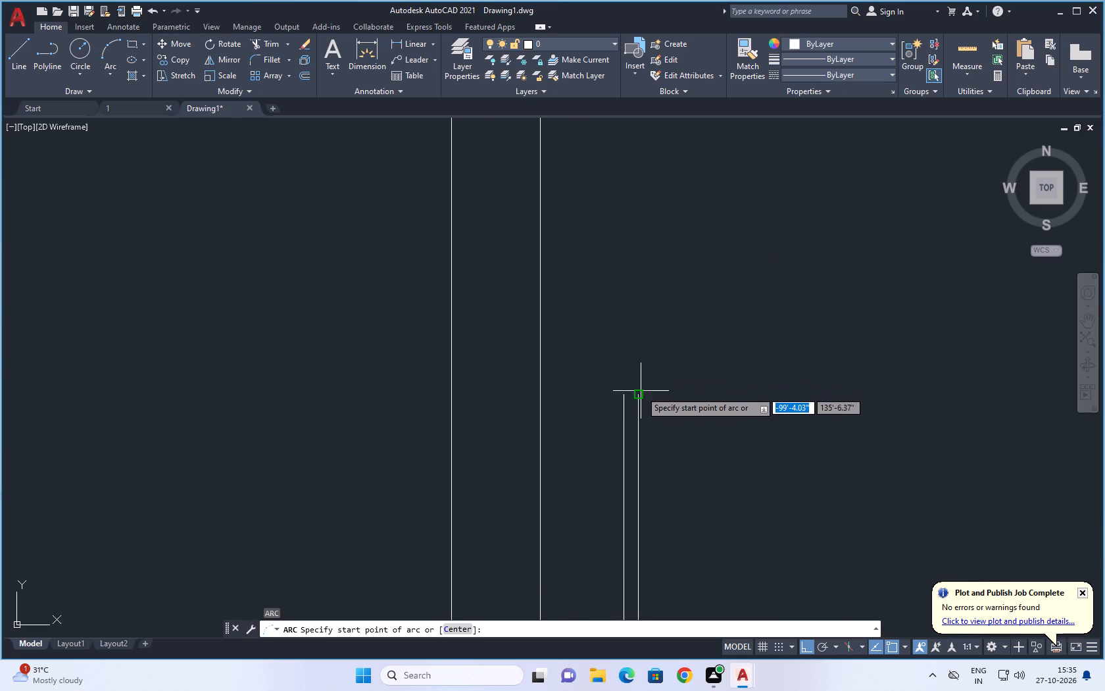
{"action": "left_click", "coordinate": [625, 396]}
{"action": "left_click", "coordinate": [641, 396]}
{"action": "scroll", "coordinate": [641, 394], "scroll_direction": "down", "scroll_amount": 4}
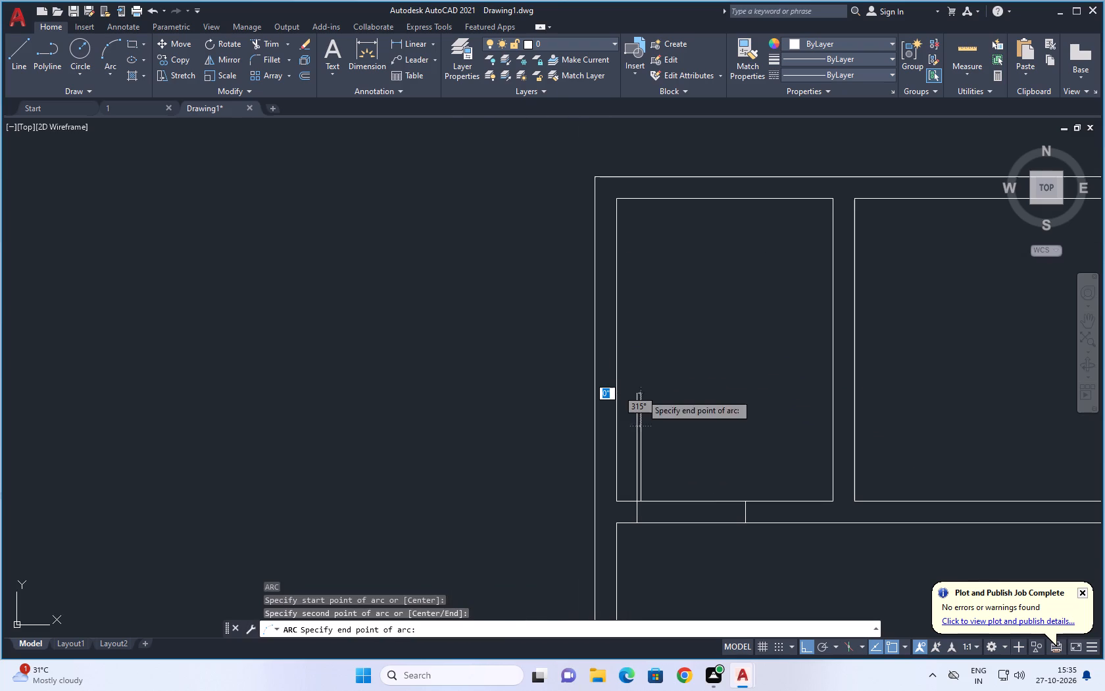
{"action": "left_click", "coordinate": [745, 500]}
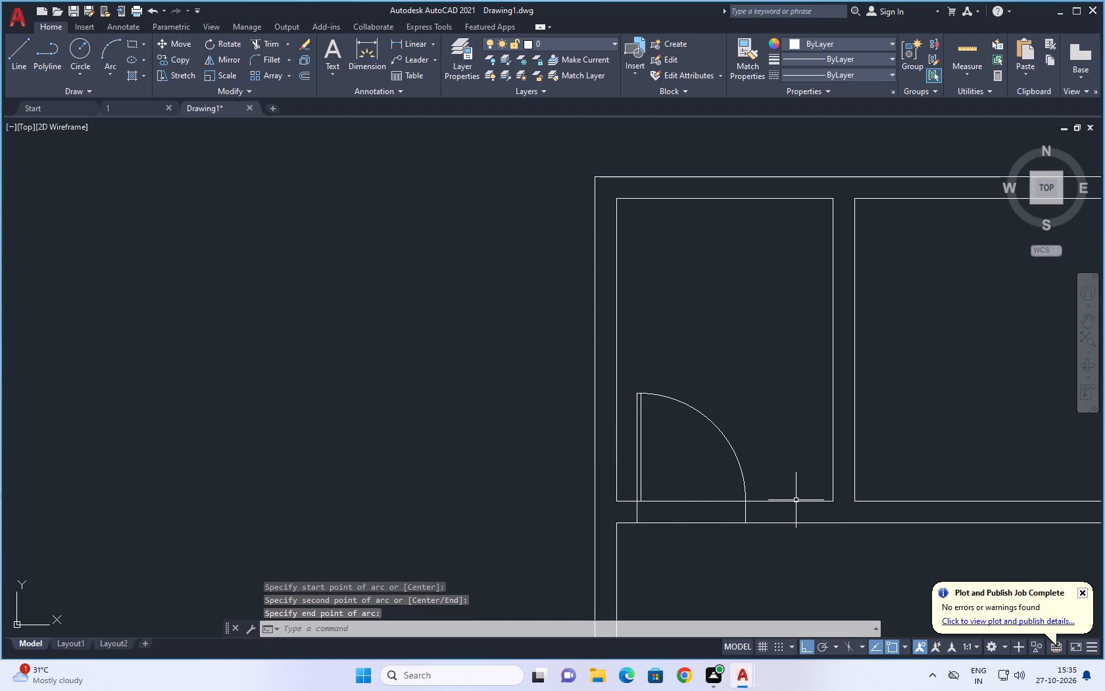
{"action": "key", "text": "Escape"}
{"action": "key", "text": "Escape"}
Trim the wall lines across the west bath's door opening.
{"action": "key", "text": "t"}
{"action": "key", "text": "r"}
{"action": "key", "text": "space"}
{"action": "key", "text": "space"}
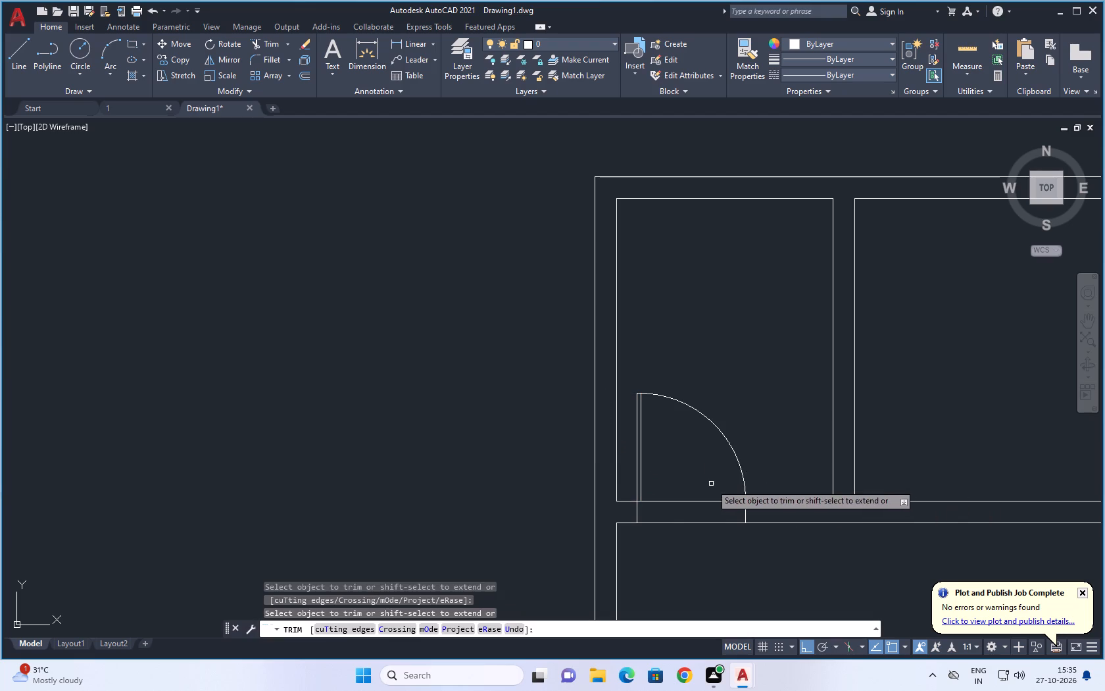
{"action": "left_click_drag", "start_coordinate": [711, 484], "coordinate": [698, 540]}
{"action": "scroll", "coordinate": [589, 467], "scroll_direction": "down", "scroll_amount": 5}
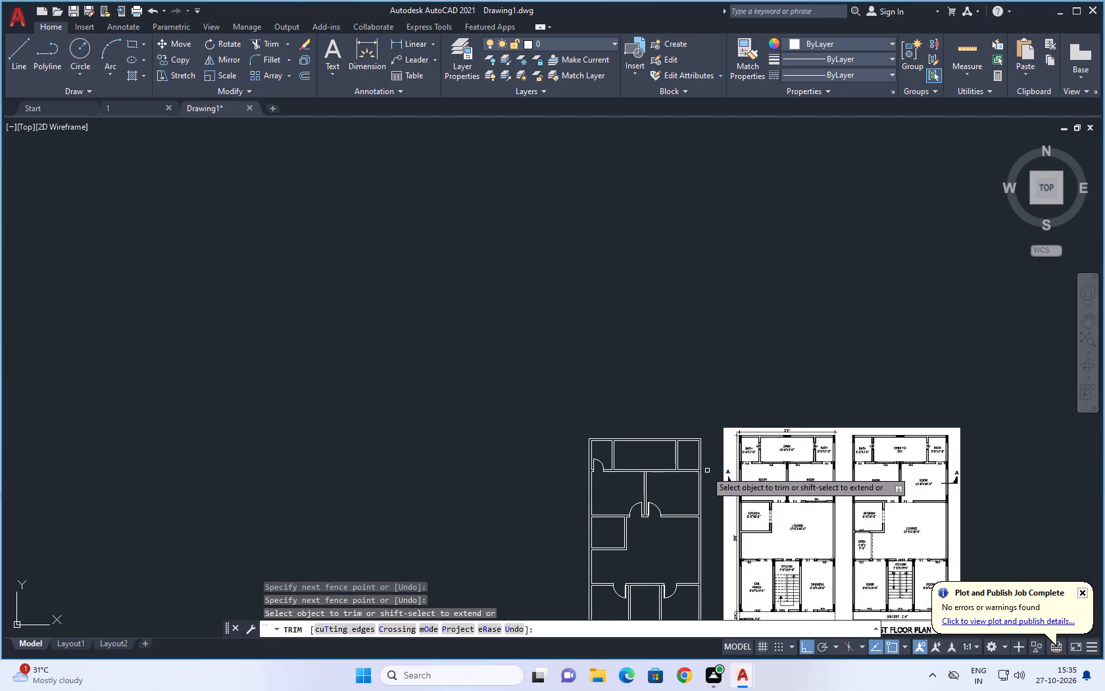
{"action": "scroll", "coordinate": [587, 455], "scroll_direction": "up", "scroll_amount": 2}
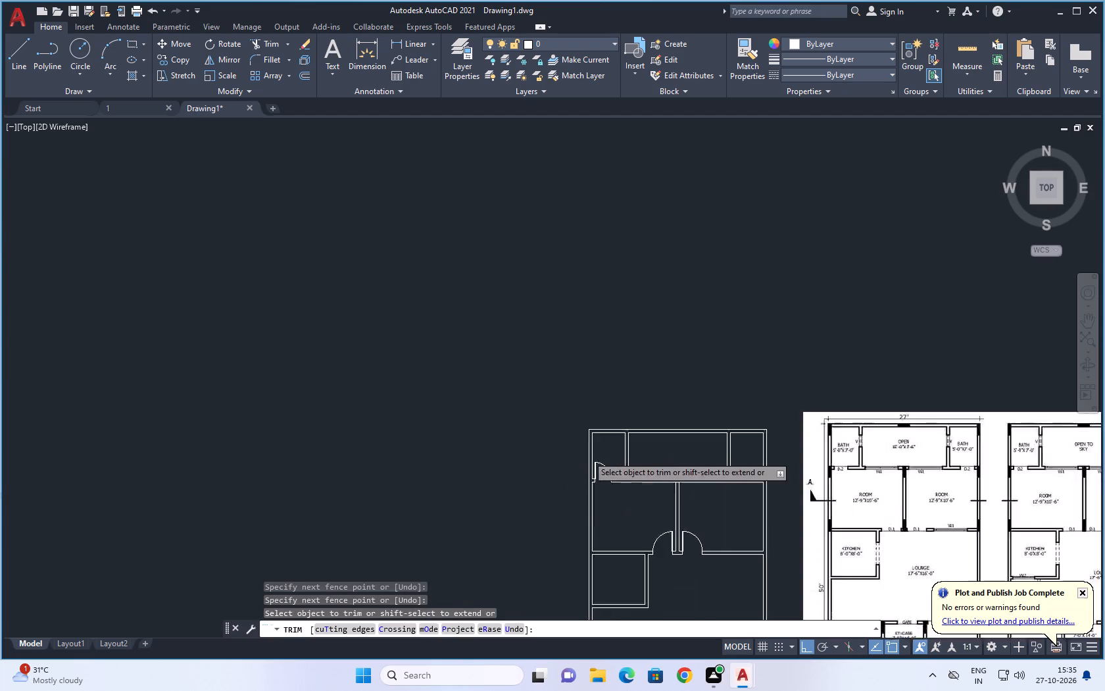
{"action": "scroll", "coordinate": [587, 455], "scroll_direction": "up", "scroll_amount": 2}
{"action": "key", "text": "space"}
Mirror the west bath's door and both jambs into the east bath about the vertical line through the top outer wall's midpoint, keeping the original.
{"action": "left_click_drag", "start_coordinate": [675, 492], "coordinate": [604, 527]}
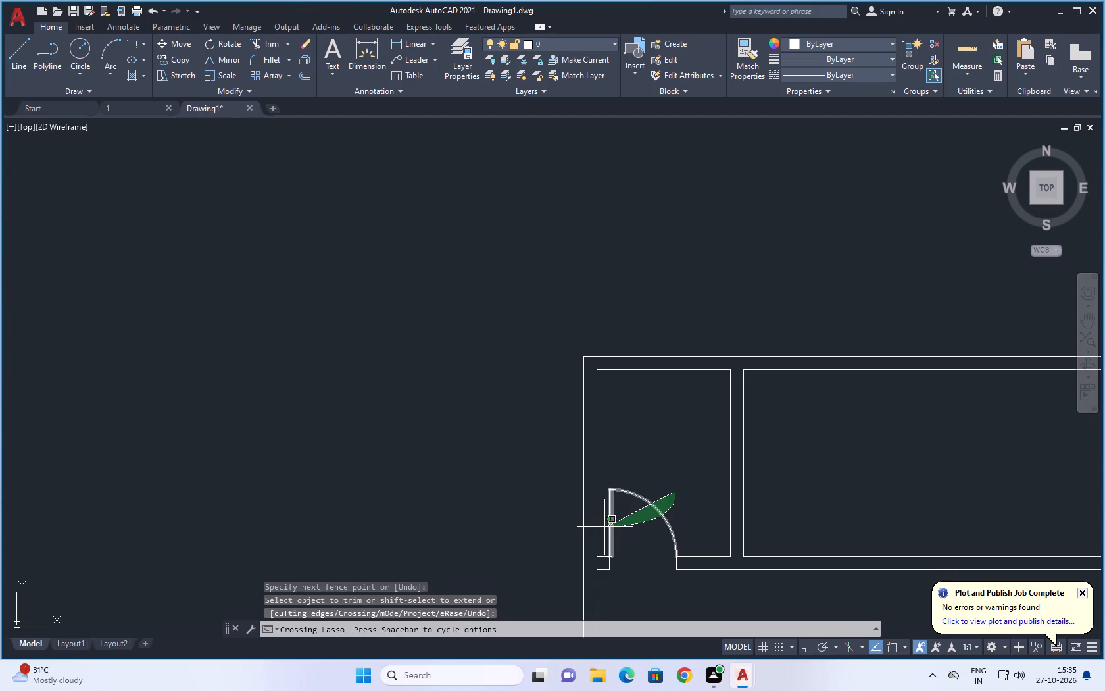
{"action": "left_click_drag", "start_coordinate": [604, 527], "coordinate": [603, 527]}
{"action": "left_click", "coordinate": [608, 565]}
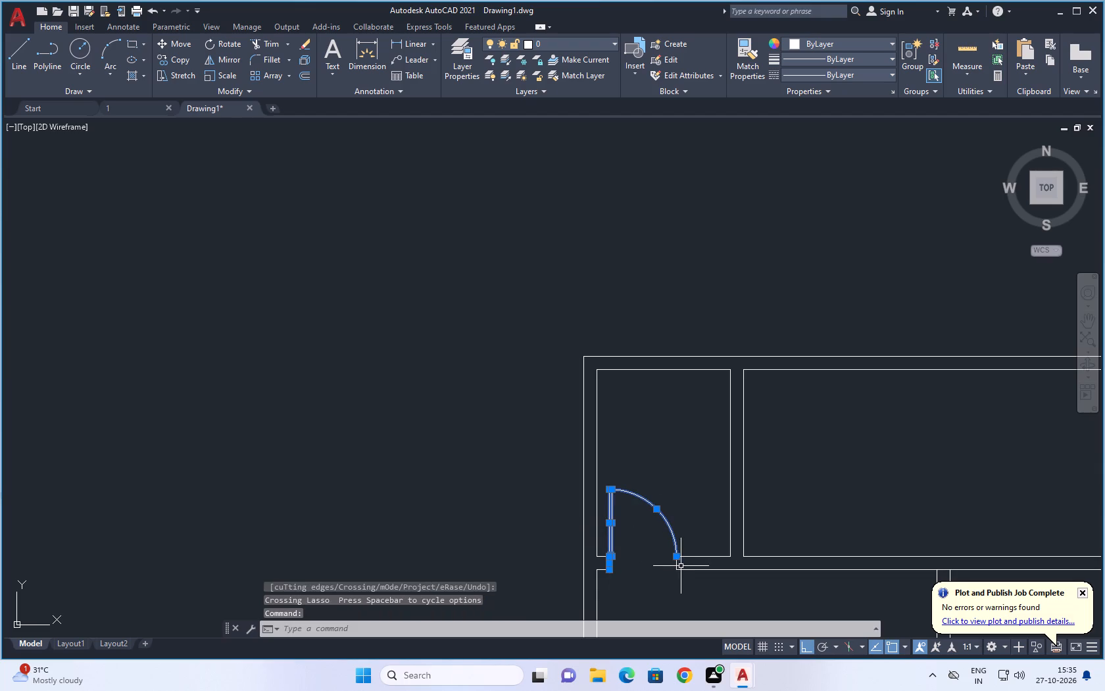
{"action": "left_click", "coordinate": [675, 565]}
{"action": "key", "text": "m"}
{"action": "key", "text": "i"}
{"action": "key", "text": "space"}
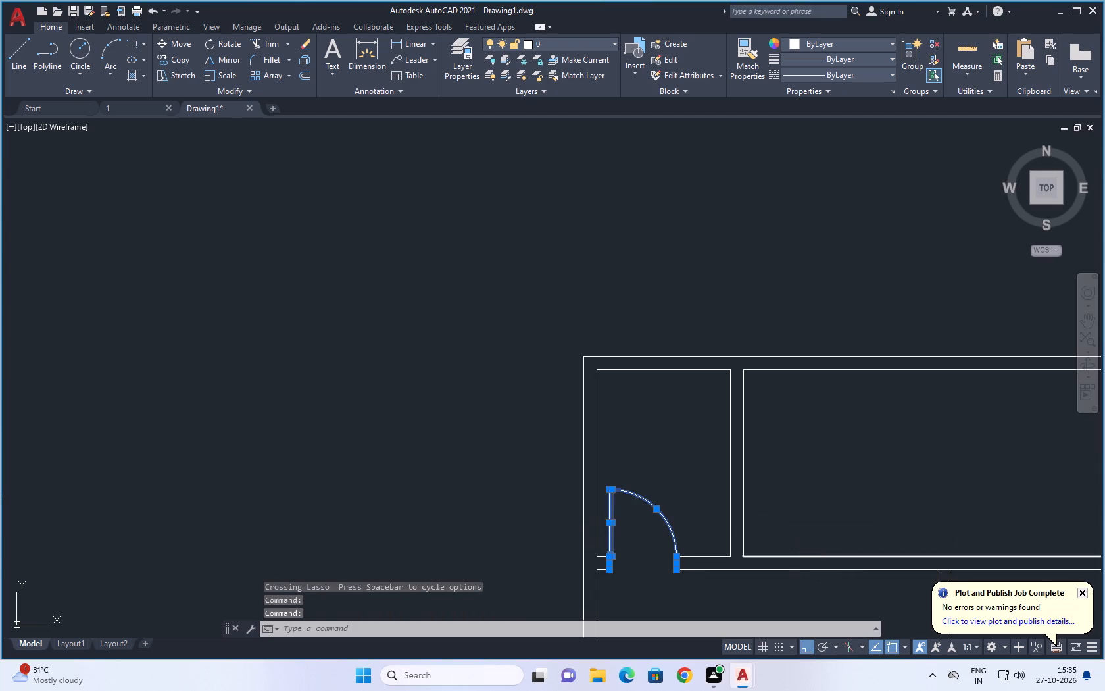
{"action": "scroll", "coordinate": [604, 451], "scroll_direction": "down", "scroll_amount": 3}
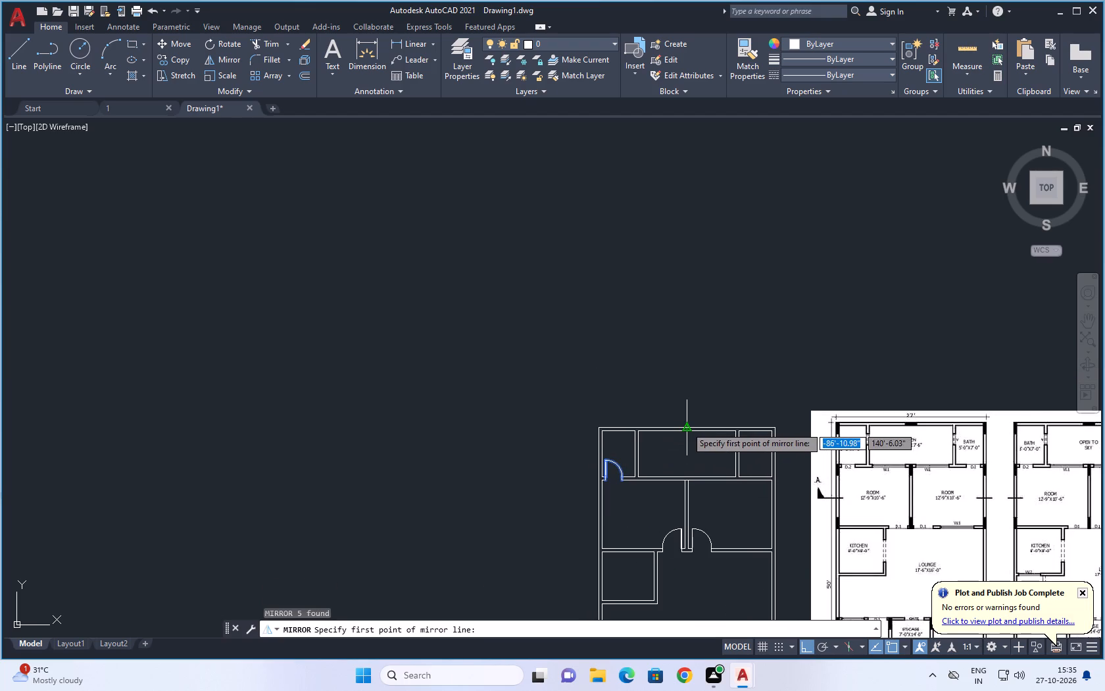
{"action": "scroll", "coordinate": [686, 426], "scroll_direction": "up", "scroll_amount": 4}
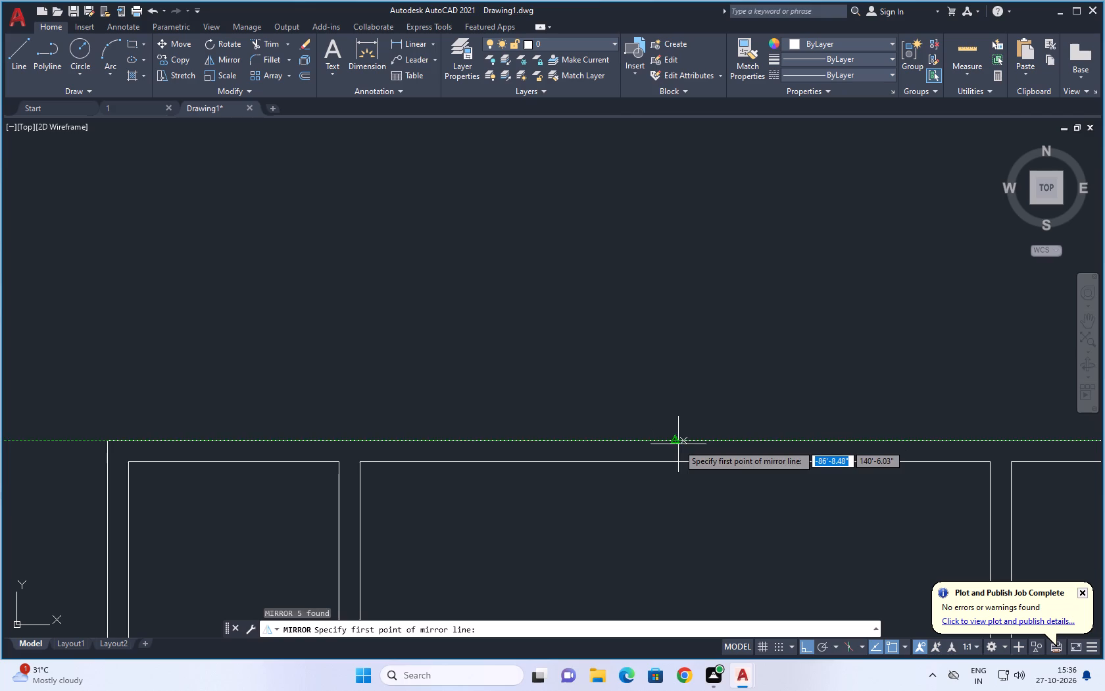
{"action": "left_click", "coordinate": [674, 444]}
{"action": "scroll", "coordinate": [674, 441], "scroll_direction": "down", "scroll_amount": 8}
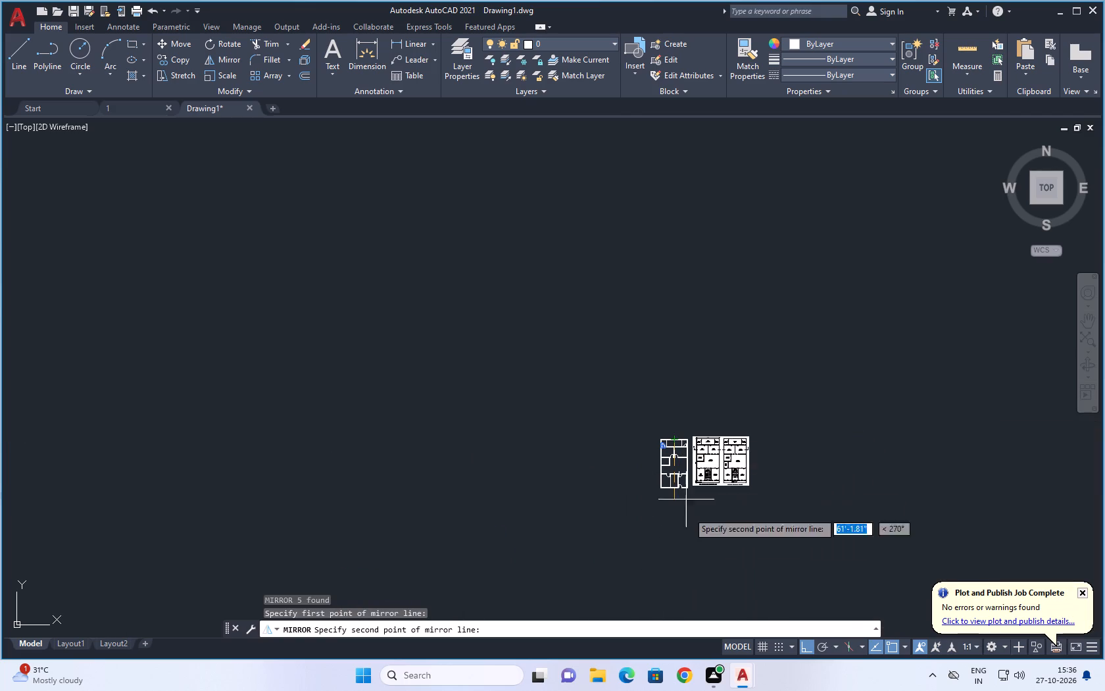
{"action": "left_click", "coordinate": [687, 530]}
{"action": "scroll", "coordinate": [671, 442], "scroll_direction": "up", "scroll_amount": 4}
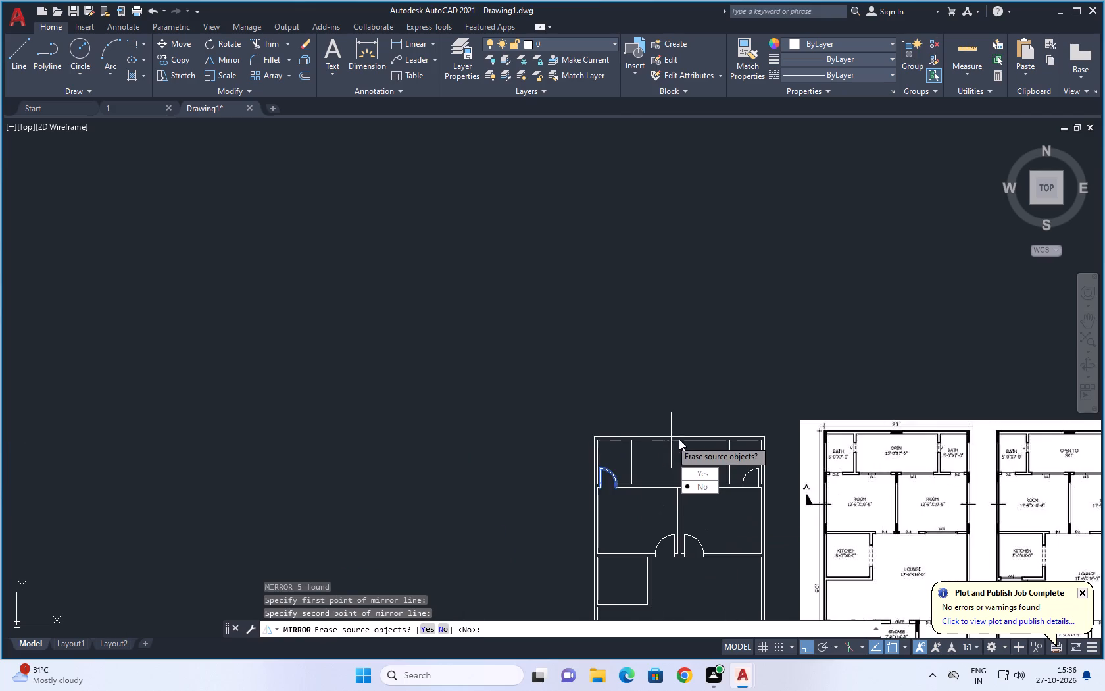
{"action": "key", "text": "space"}
{"action": "key", "text": "Escape"}
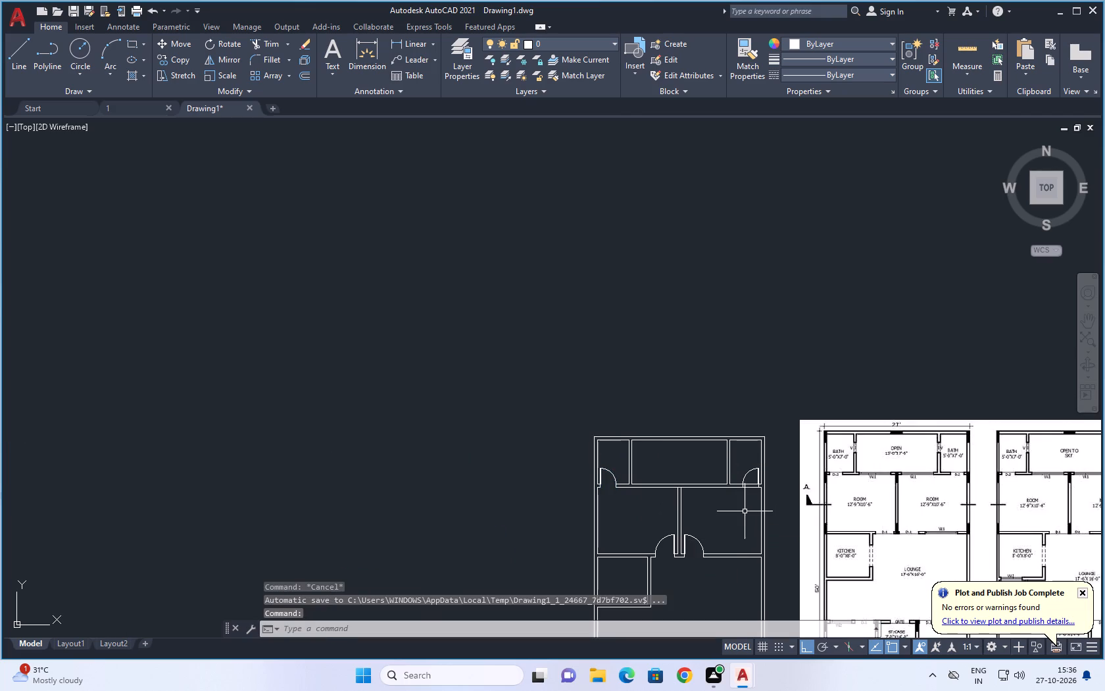
Trim the wall lines across the east bath's door opening.
{"action": "type", "text": "TR"}
{"action": "key", "text": "space"}
{"action": "key", "text": "space"}
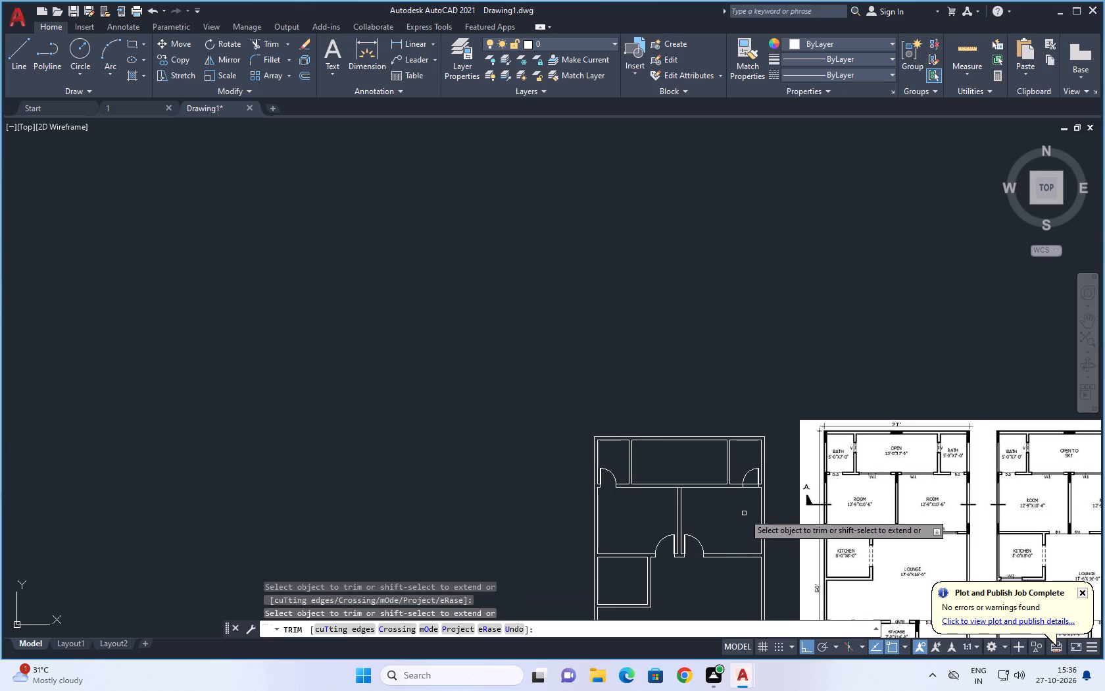
{"action": "scroll", "coordinate": [757, 492], "scroll_direction": "up", "scroll_amount": 4}
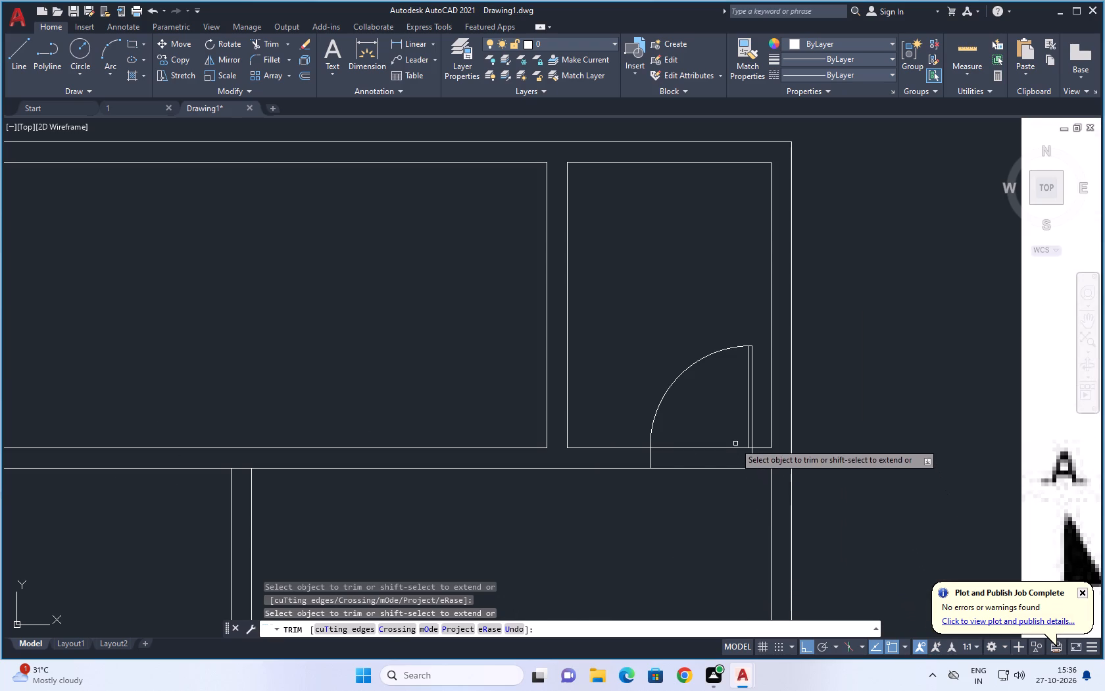
{"action": "left_click_drag", "start_coordinate": [730, 433], "coordinate": [688, 486]}
{"action": "scroll", "coordinate": [685, 501], "scroll_direction": "down", "scroll_amount": 3}
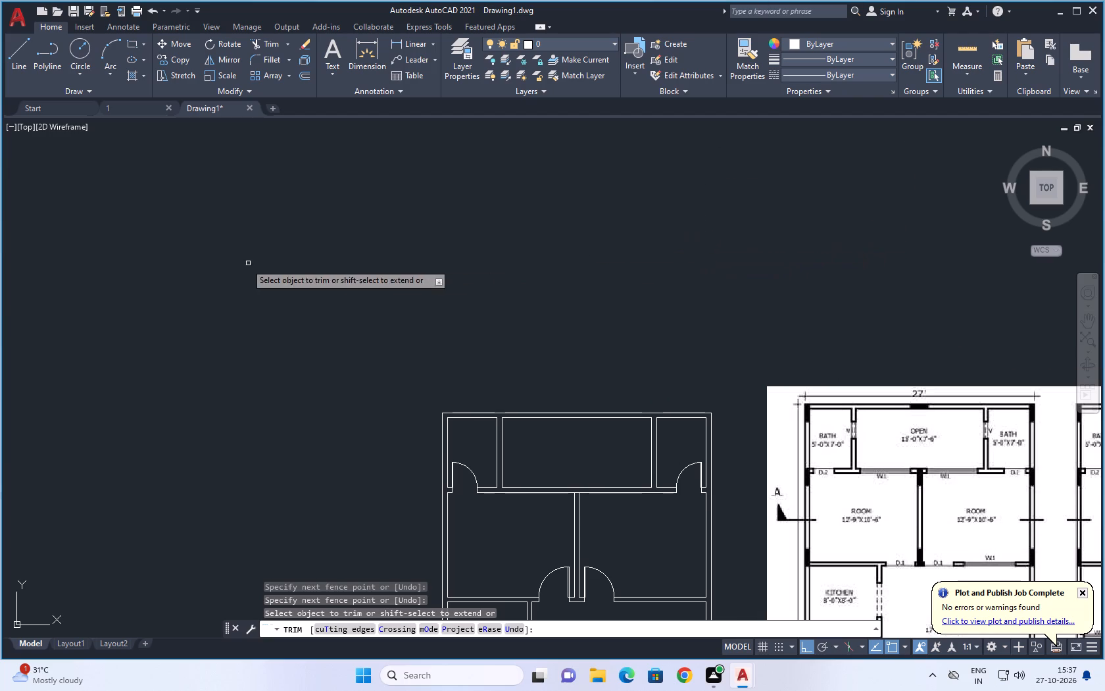
{"action": "scroll", "coordinate": [419, 315], "scroll_direction": "down", "scroll_amount": 2}
{"action": "scroll", "coordinate": [422, 347], "scroll_direction": "up", "scroll_amount": 1}
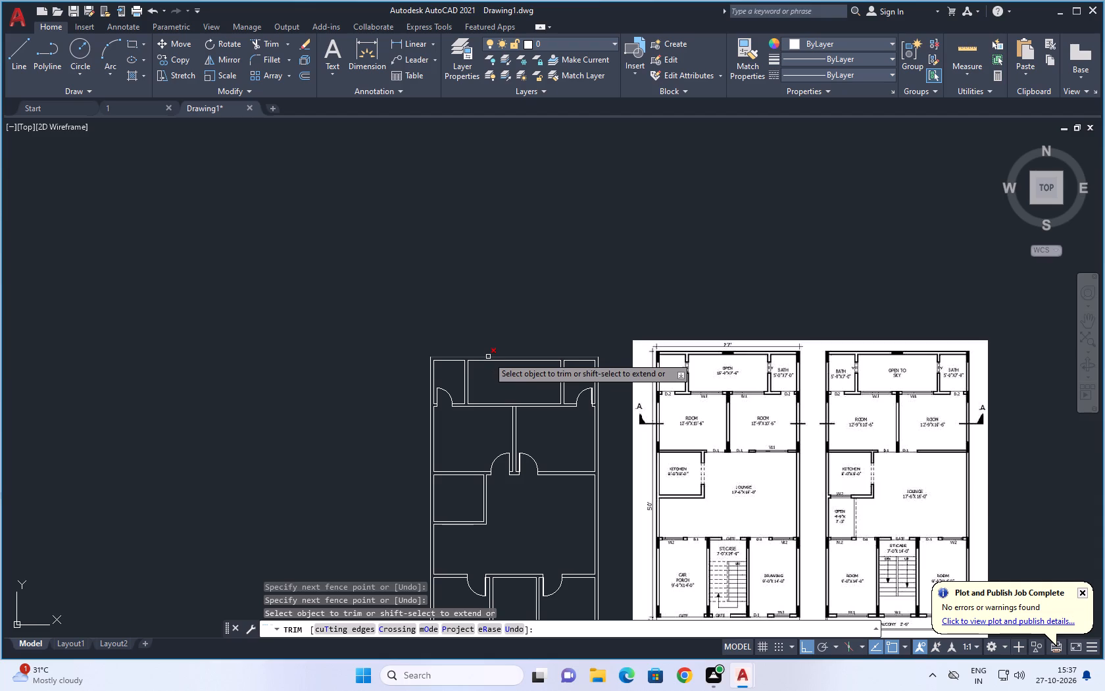
{"action": "key", "text": "grave"}
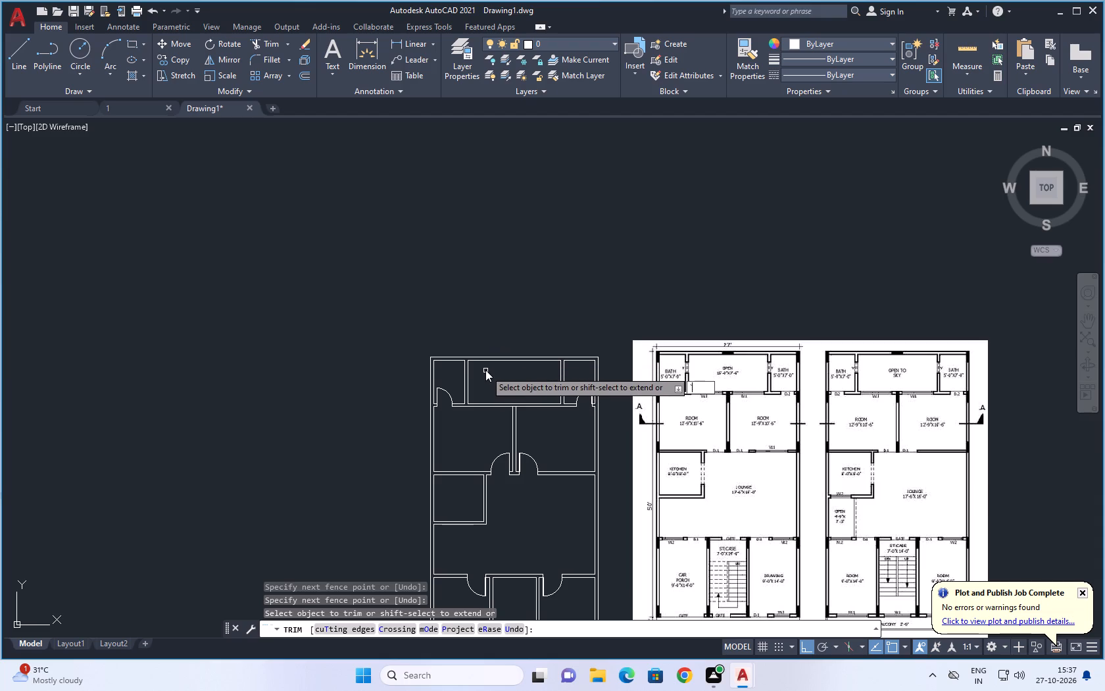
{"action": "key", "text": "Escape"}
{"action": "key", "text": "Escape"}
{"action": "key", "text": "Escape"}
{"action": "key", "text": "Escape"}
{"action": "key", "text": "Escape"}
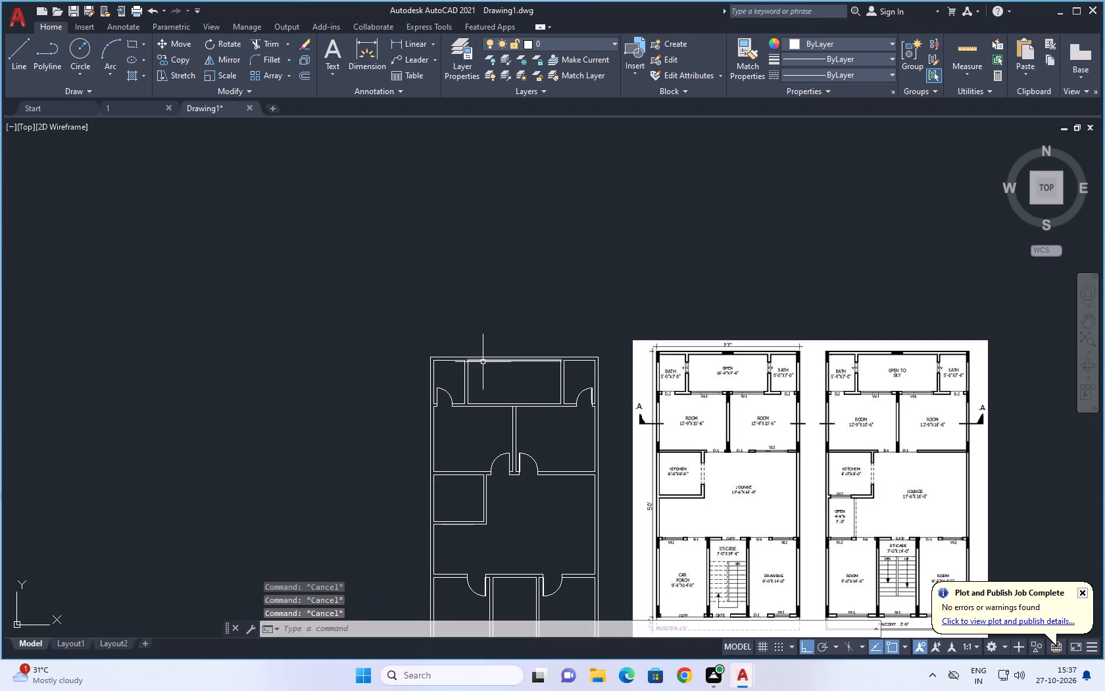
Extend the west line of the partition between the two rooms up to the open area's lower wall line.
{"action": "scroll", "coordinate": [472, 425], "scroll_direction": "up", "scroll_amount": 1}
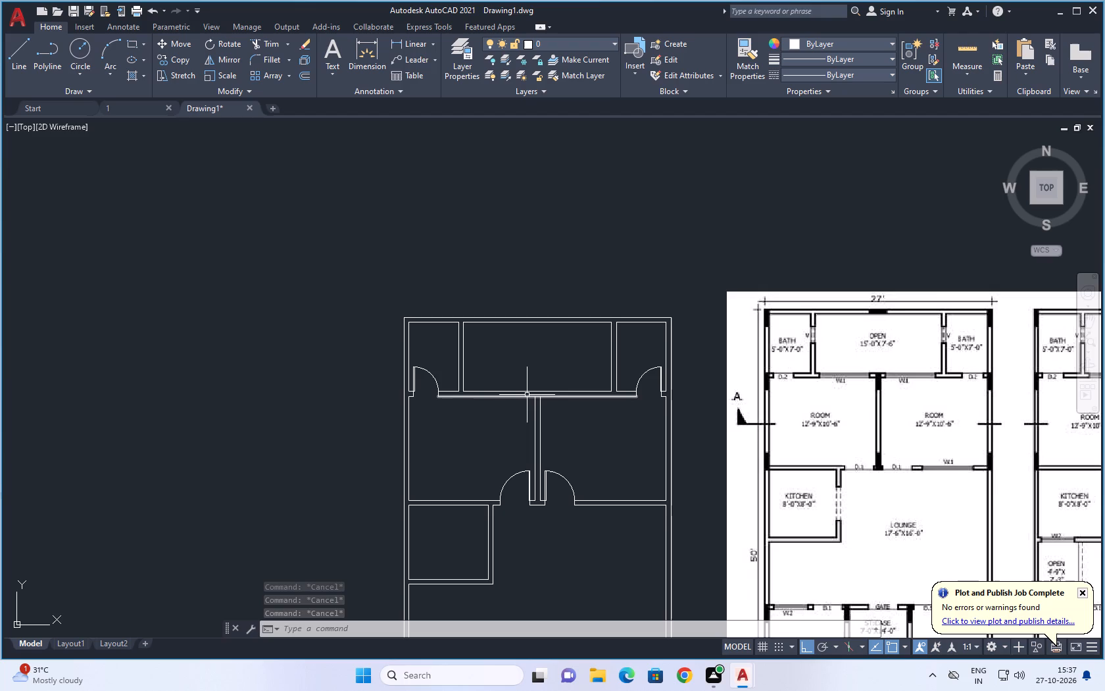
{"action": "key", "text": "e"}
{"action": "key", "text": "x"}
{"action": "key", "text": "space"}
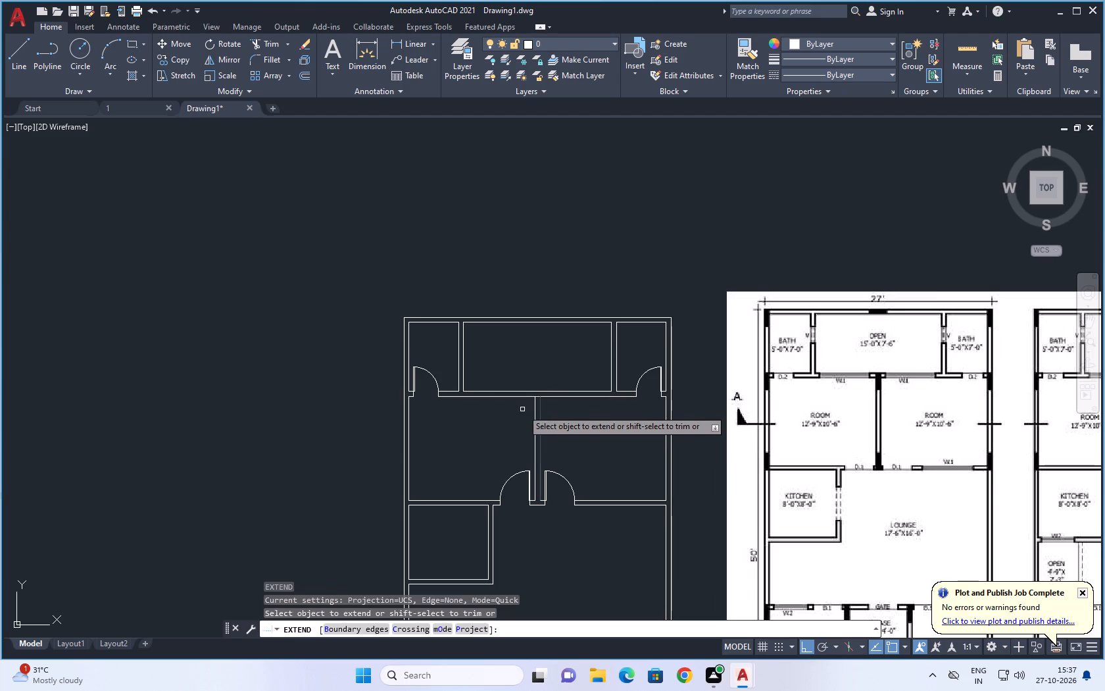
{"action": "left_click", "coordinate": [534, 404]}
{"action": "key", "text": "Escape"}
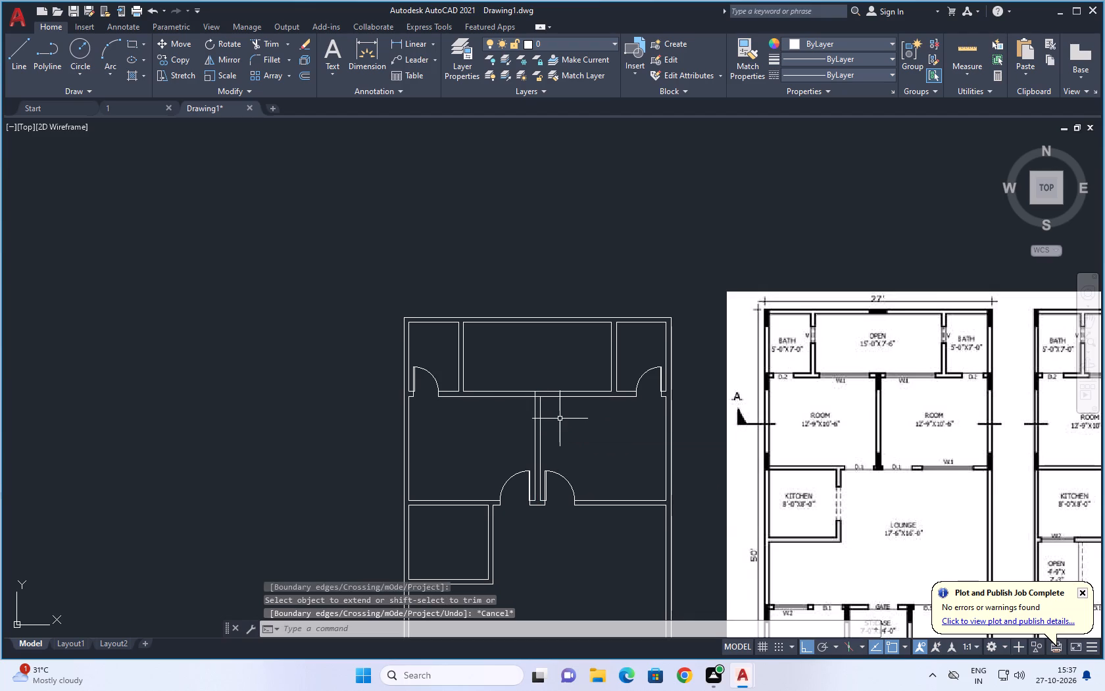
Measure the distance along the open area's lower wall line from the extended partition line to the open area's west wall.
{"action": "key", "text": "d"}
{"action": "key", "text": "i"}
{"action": "key", "text": "space"}
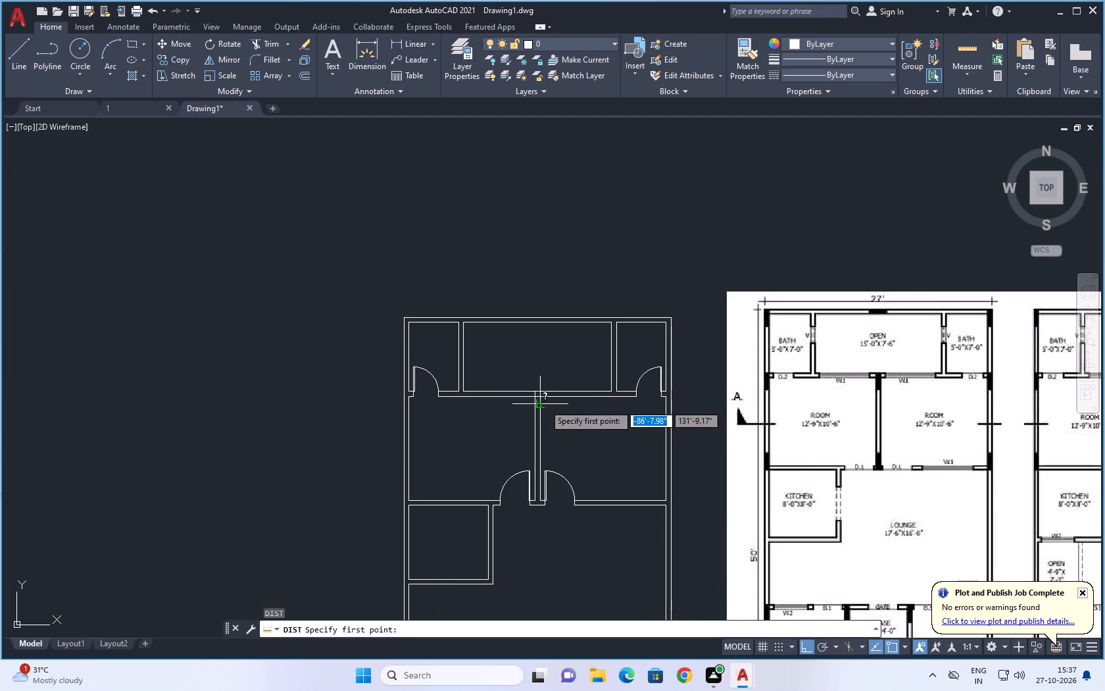
{"action": "scroll", "coordinate": [531, 390], "scroll_direction": "up", "scroll_amount": 1}
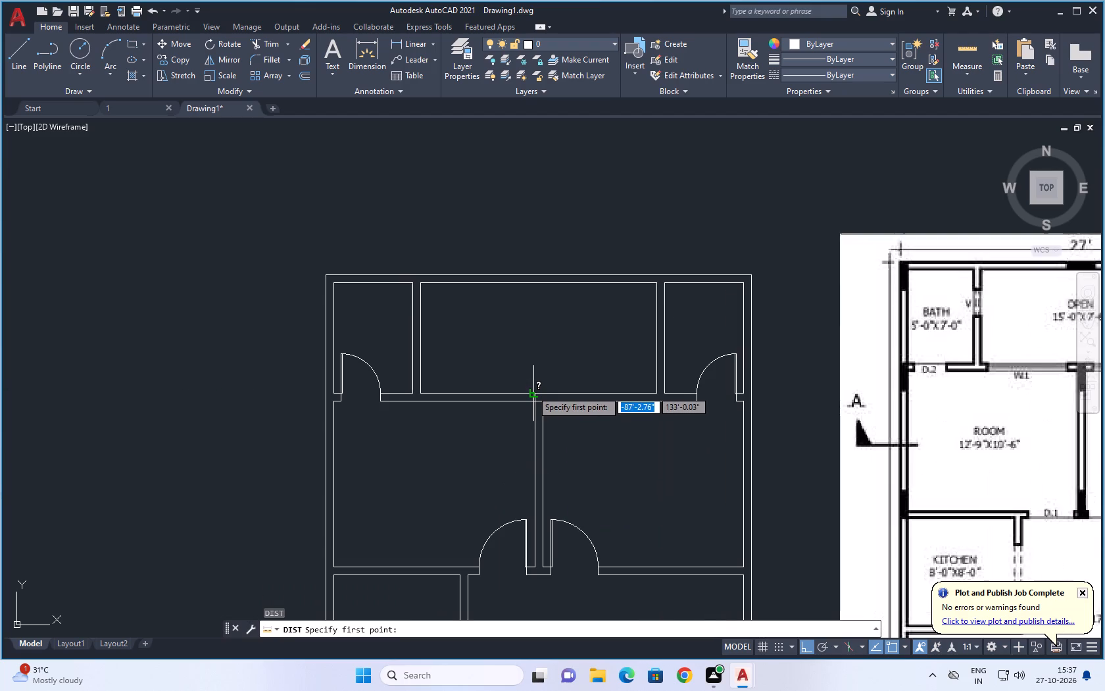
{"action": "scroll", "coordinate": [533, 393], "scroll_direction": "up", "scroll_amount": 3}
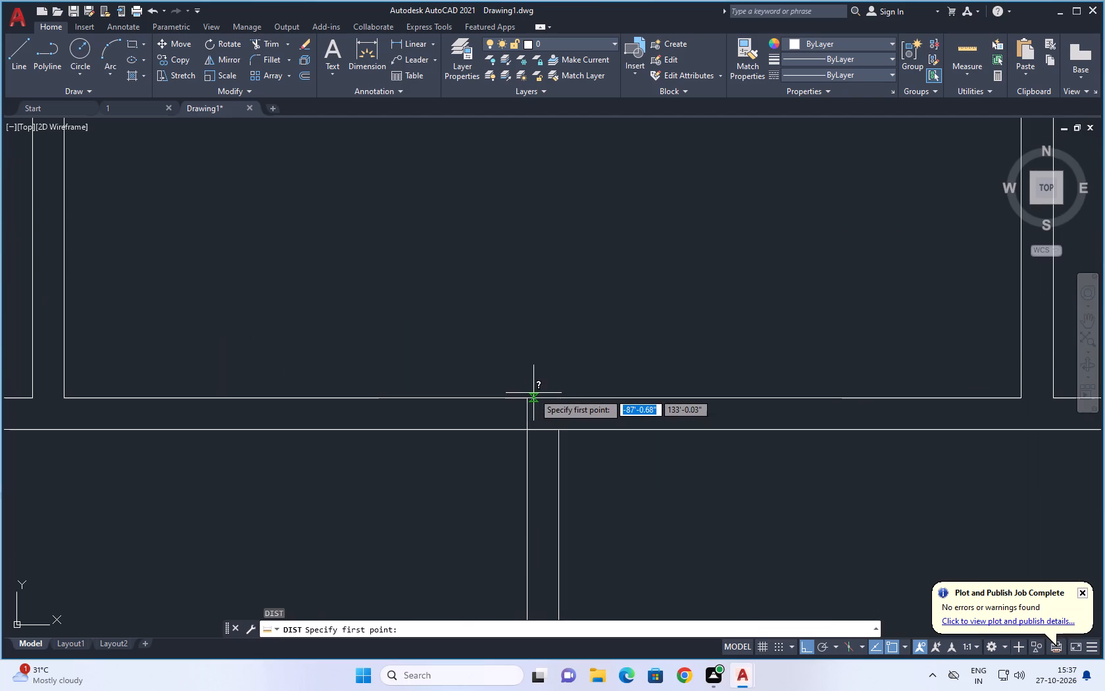
{"action": "left_click", "coordinate": [528, 396]}
{"action": "scroll", "coordinate": [528, 397], "scroll_direction": "down", "scroll_amount": 4}
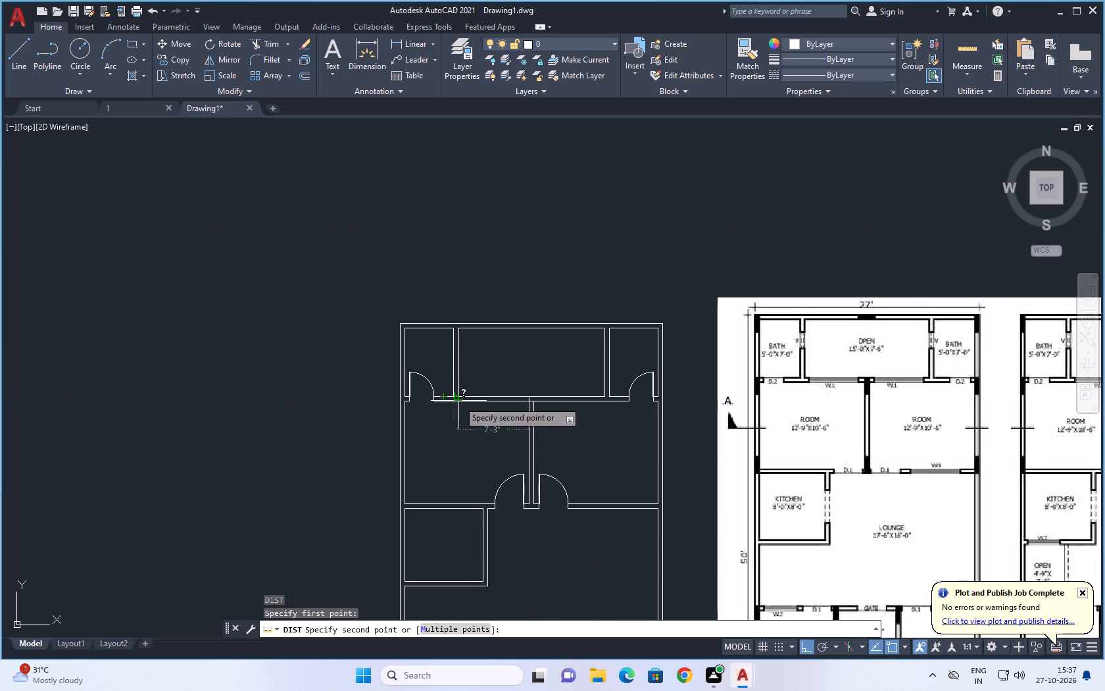
{"action": "scroll", "coordinate": [460, 399], "scroll_direction": "up", "scroll_amount": 3}
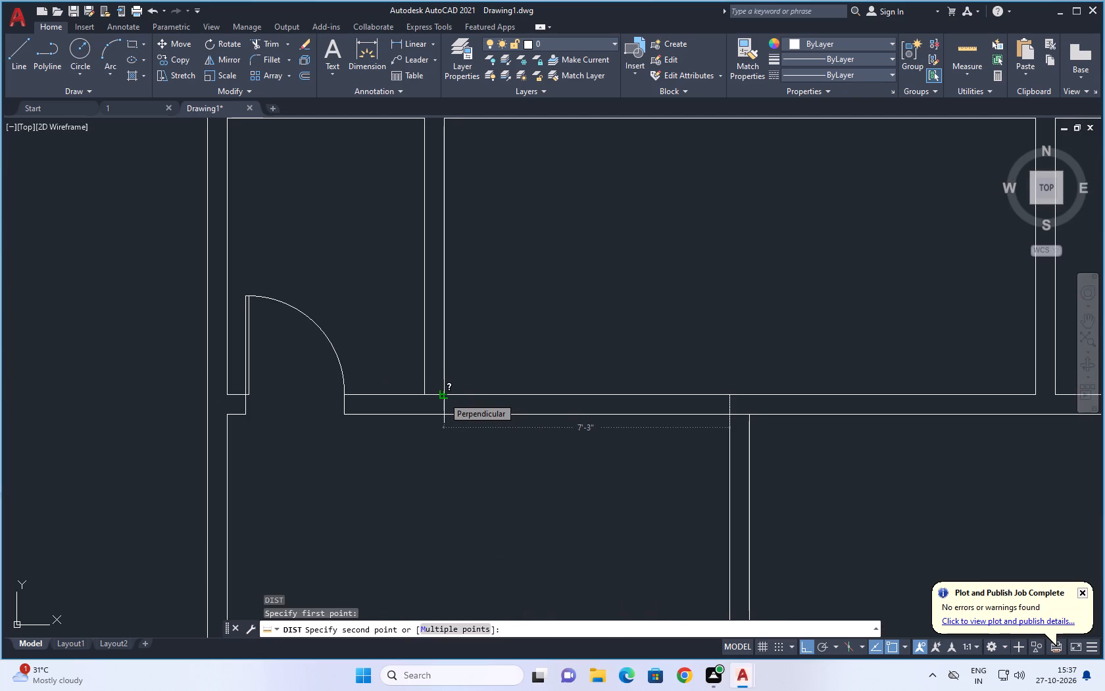
{"action": "left_click", "coordinate": [443, 397]}
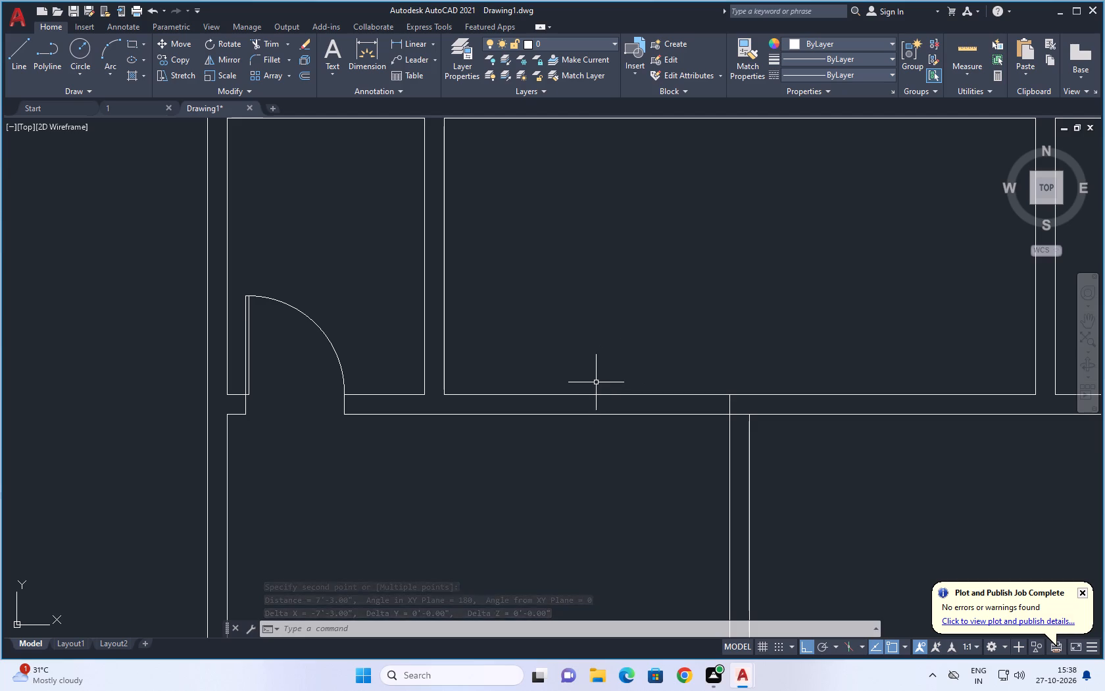
{"action": "key", "text": "ctrl+z"}
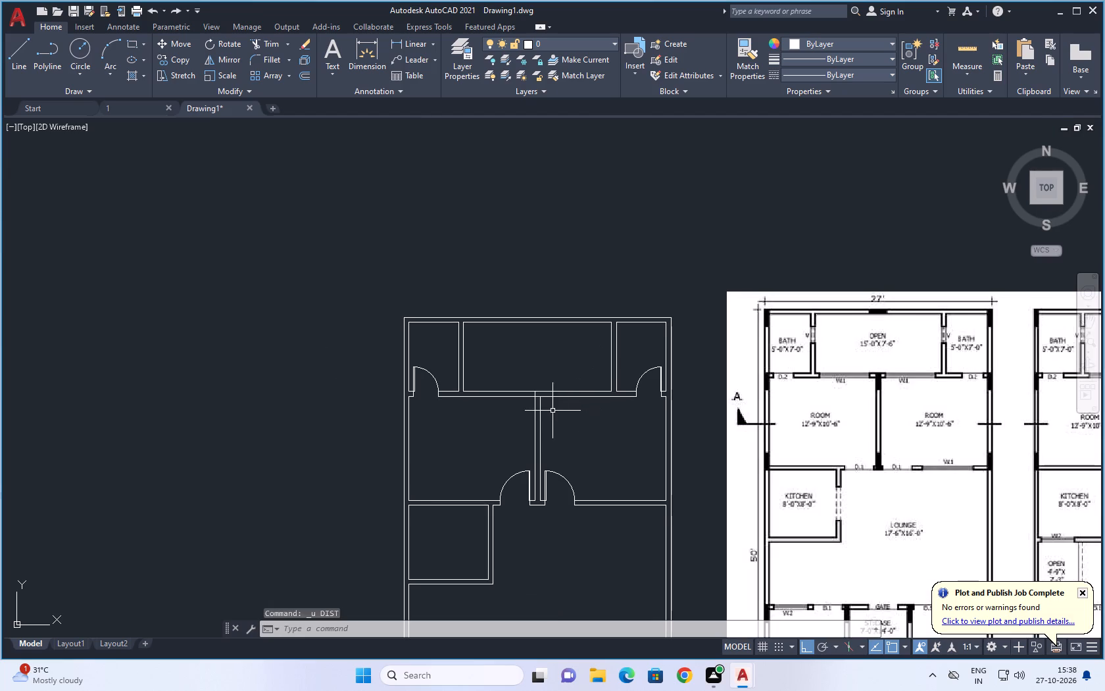
{"action": "key", "text": "Escape"}
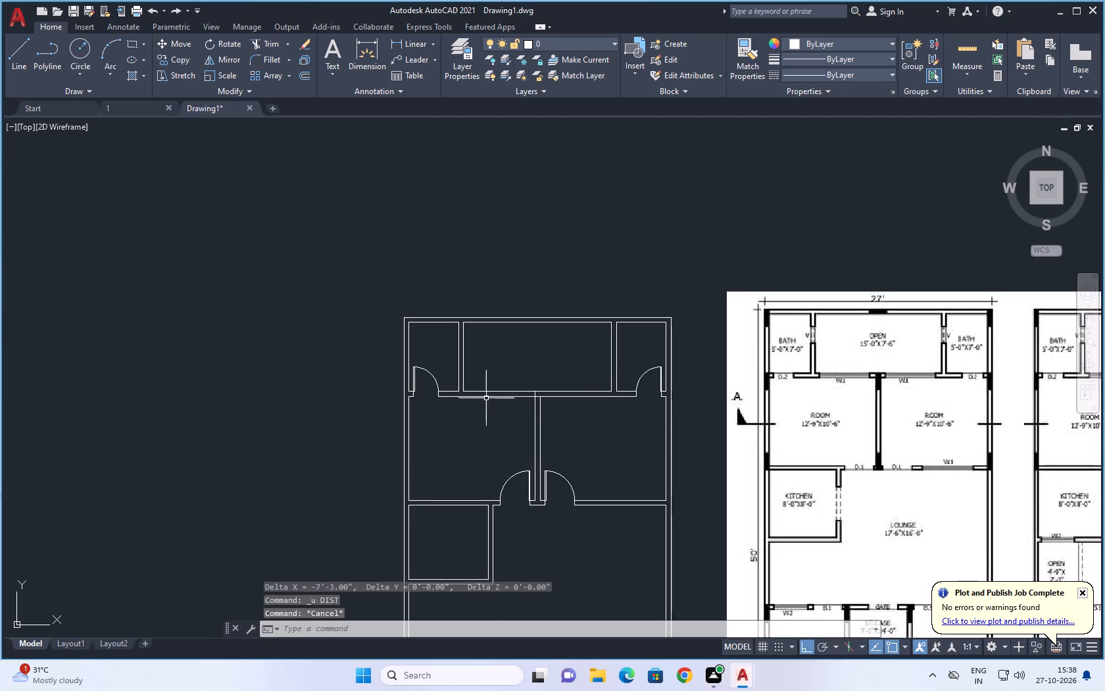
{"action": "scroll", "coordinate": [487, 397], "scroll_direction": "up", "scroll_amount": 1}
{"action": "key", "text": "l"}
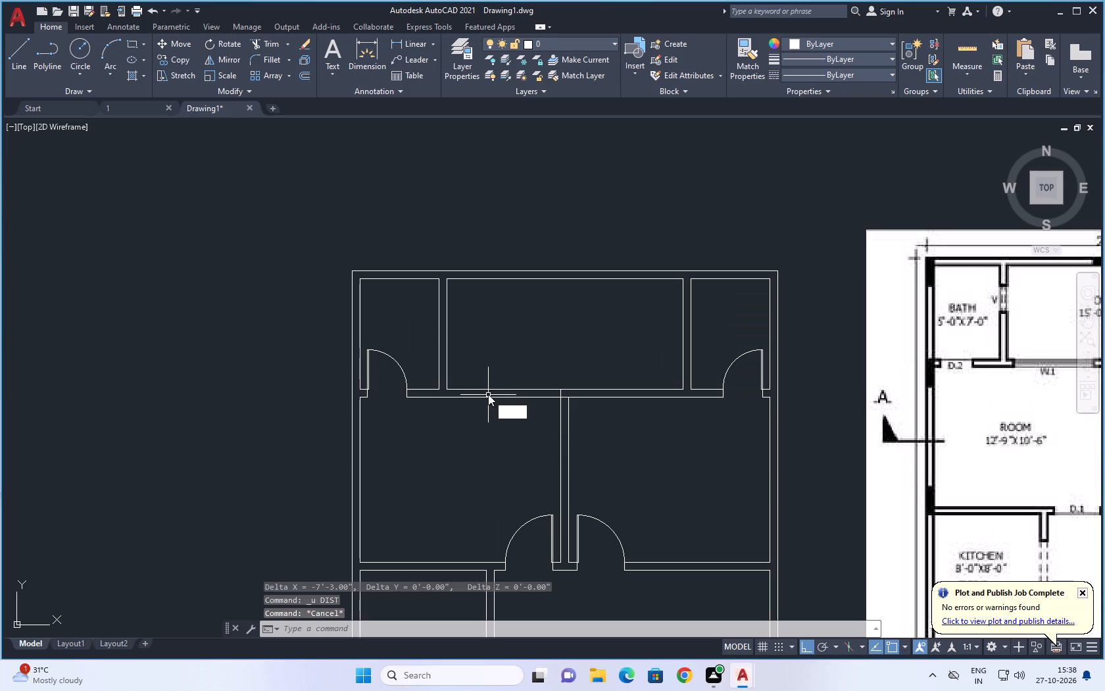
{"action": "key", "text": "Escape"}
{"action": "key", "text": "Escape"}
Trim the partition line's extension inside the wall below the open area and the rooms' upper wall line between the two partition lines.
{"action": "type", "text": "TR"}
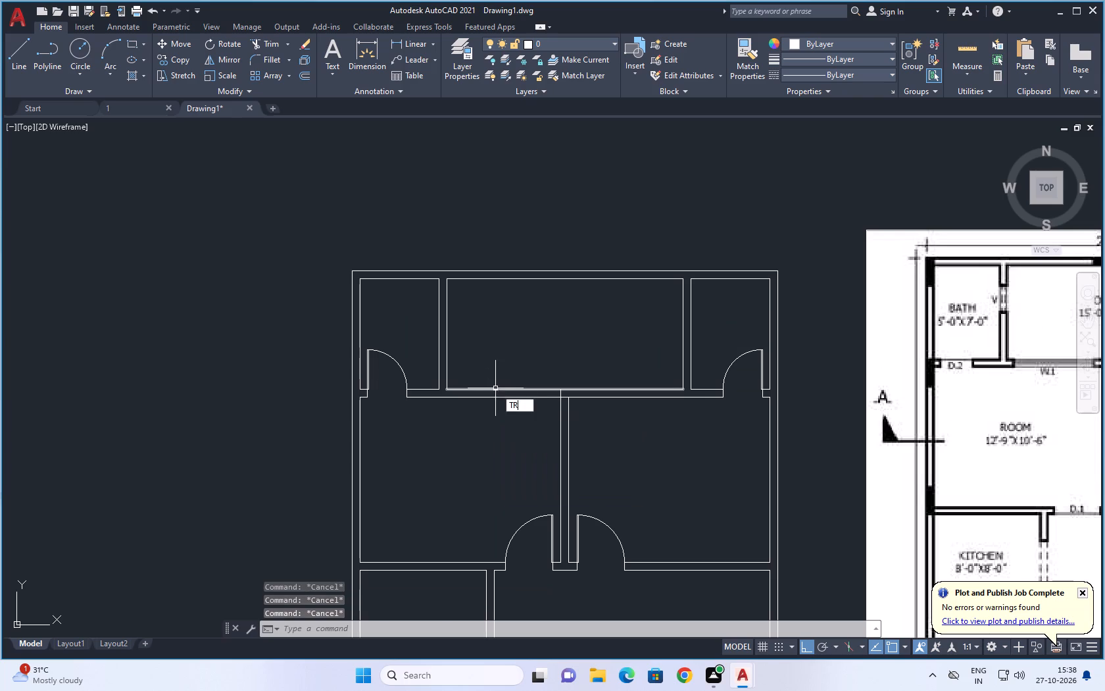
{"action": "key", "text": "space"}
{"action": "key", "text": "space"}
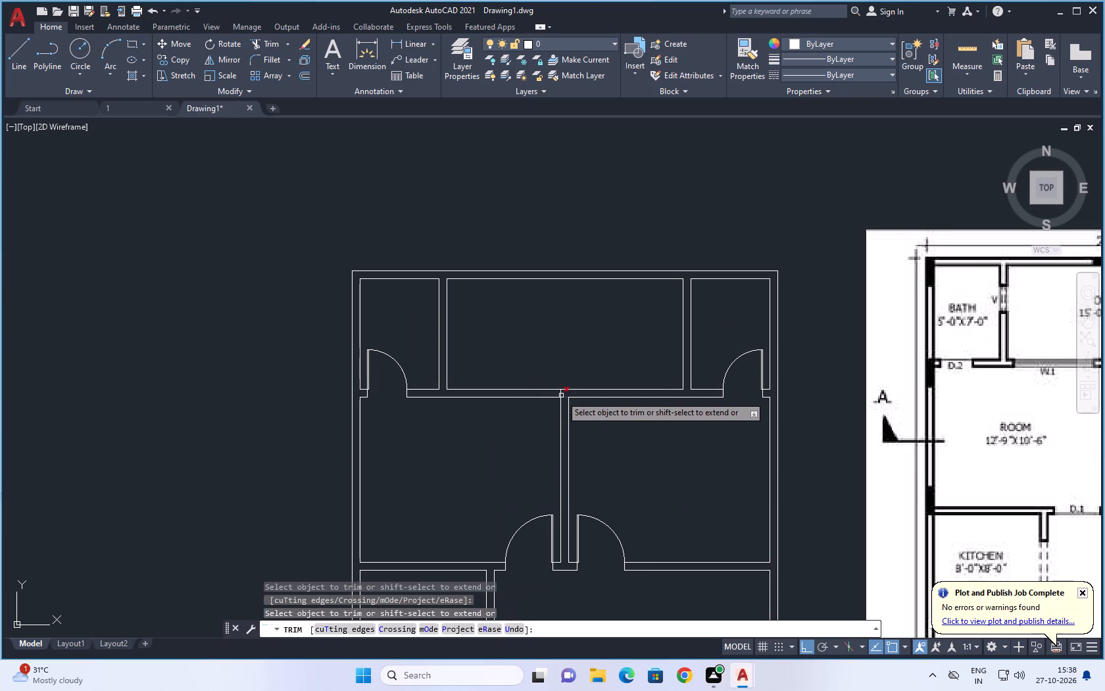
{"action": "left_click", "coordinate": [560, 394]}
{"action": "left_click", "coordinate": [563, 398]}
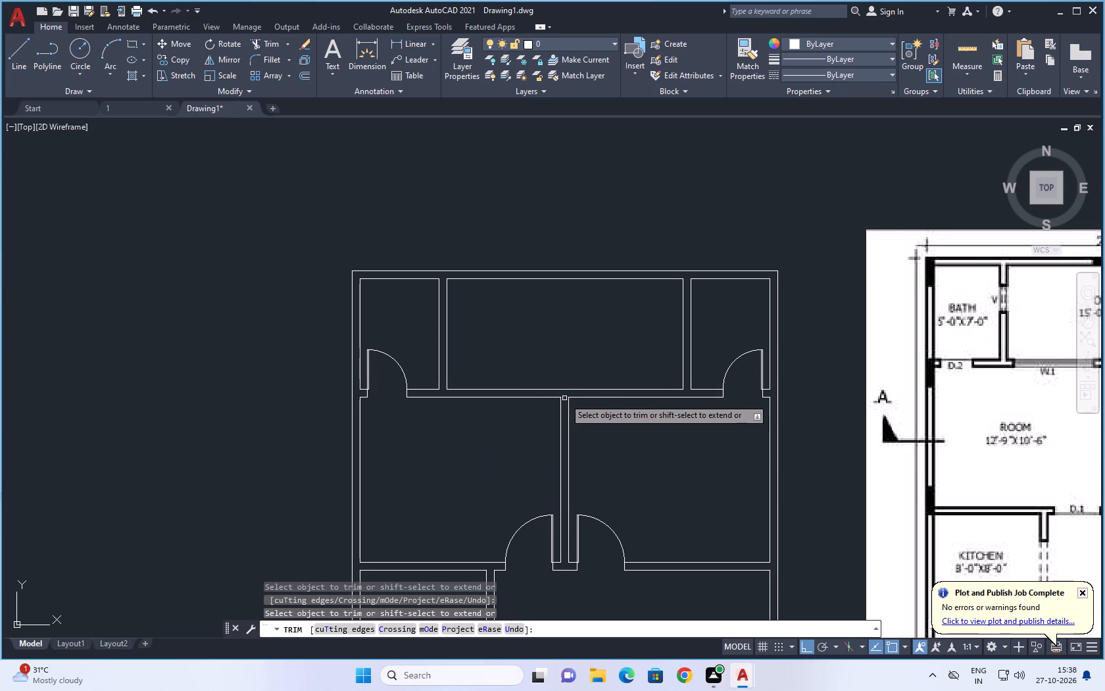
{"action": "key", "text": "Escape"}
{"action": "key", "text": "Escape"}
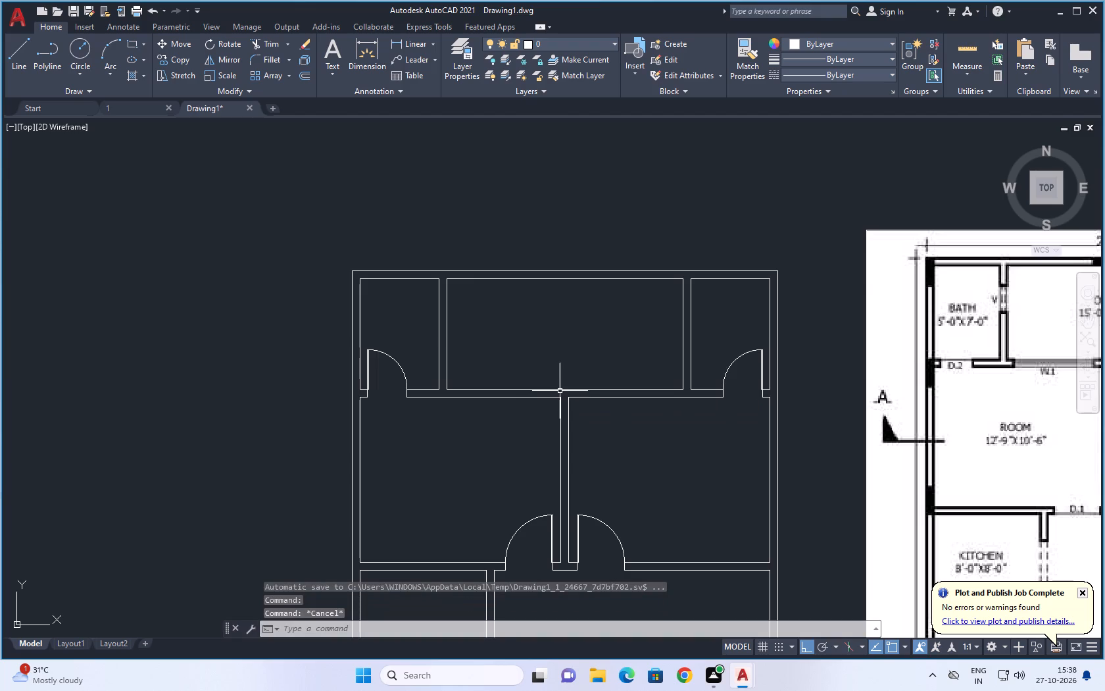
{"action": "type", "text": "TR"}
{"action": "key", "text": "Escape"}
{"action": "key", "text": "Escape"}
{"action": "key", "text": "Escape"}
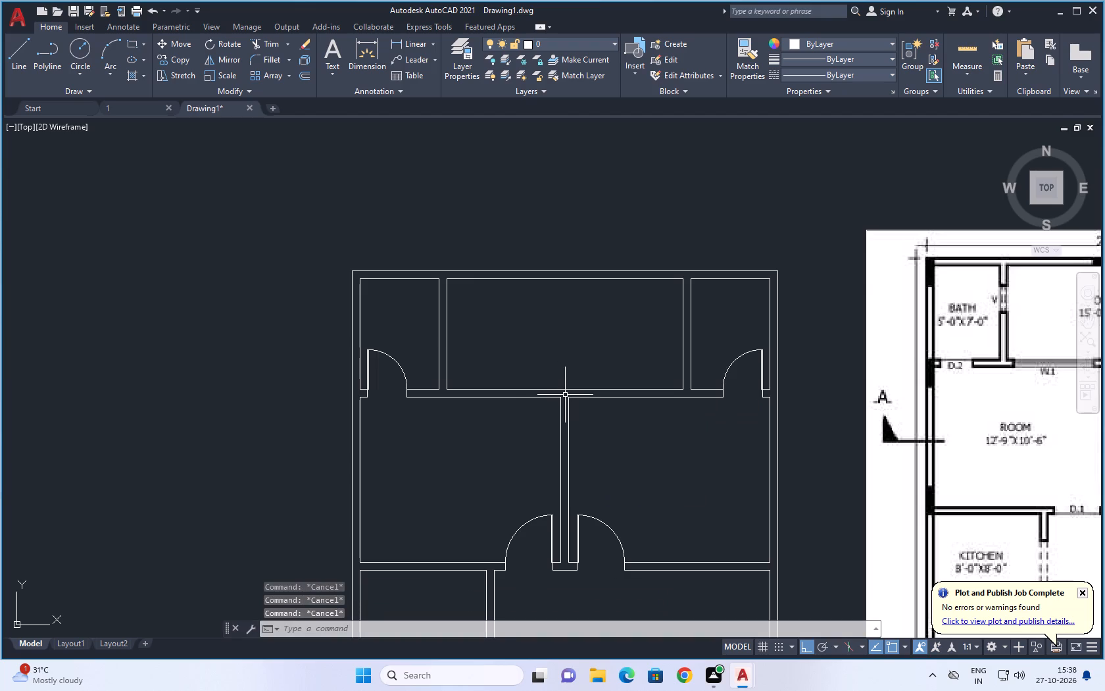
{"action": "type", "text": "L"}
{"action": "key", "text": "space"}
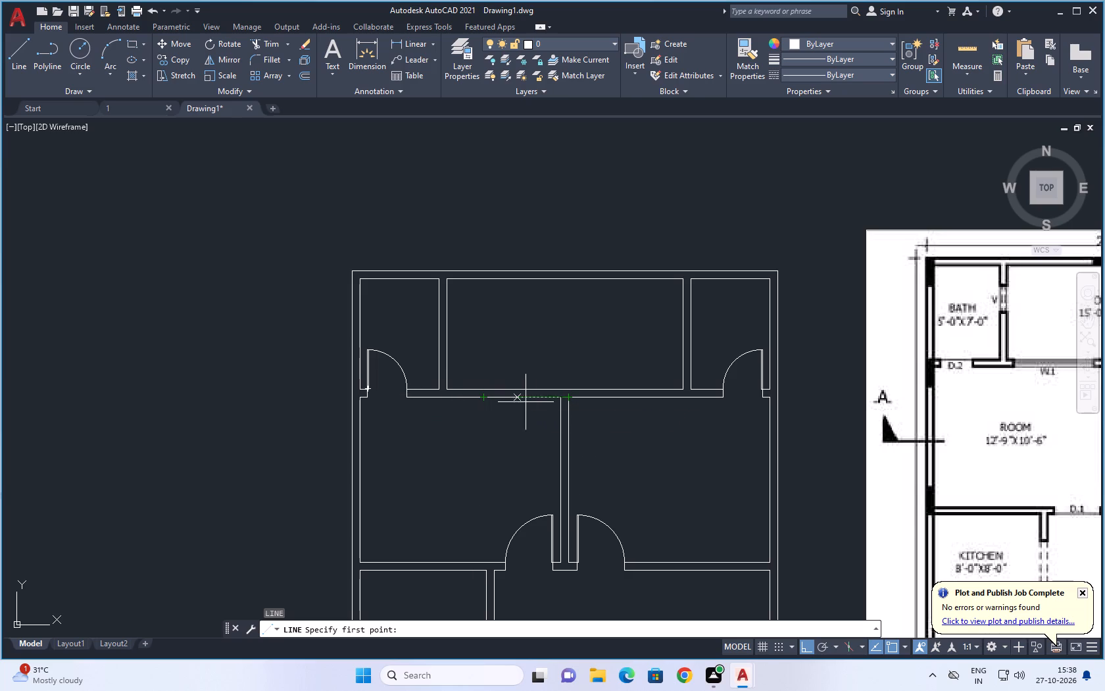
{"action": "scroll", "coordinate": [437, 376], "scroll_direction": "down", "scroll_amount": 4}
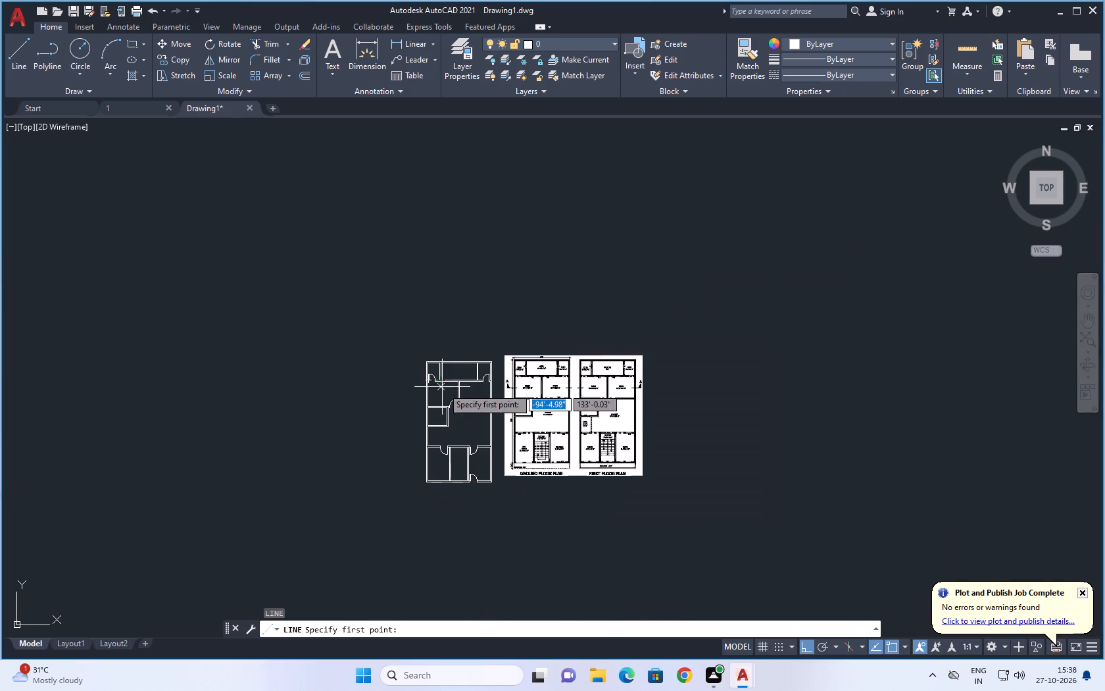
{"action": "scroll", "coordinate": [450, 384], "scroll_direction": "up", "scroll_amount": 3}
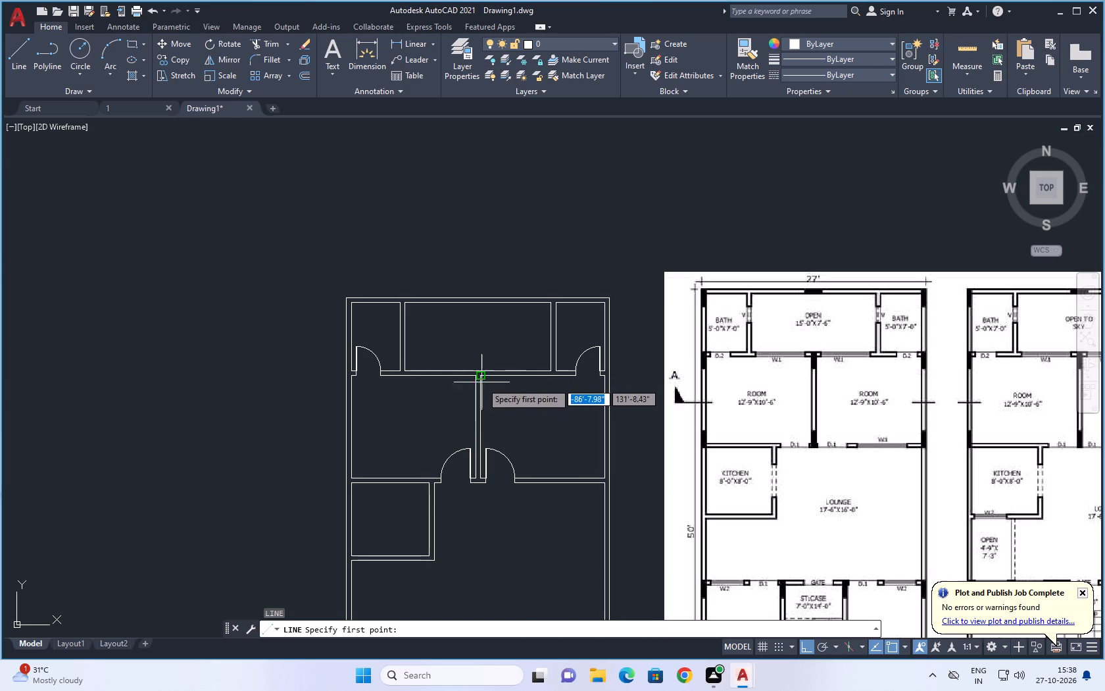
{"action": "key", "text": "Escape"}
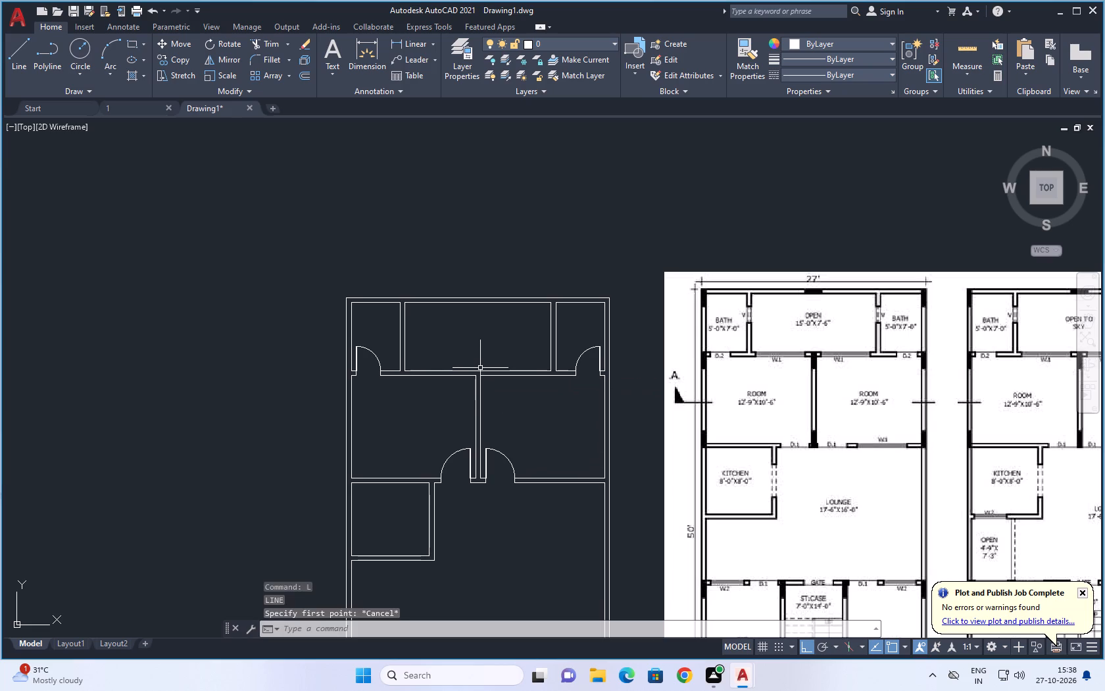
Draw a short vertical line across the wall between the open area and west room, about midway between the open area's west wall and the partition.
{"action": "type", "text": "L"}
{"action": "key", "text": "space"}
{"action": "scroll", "coordinate": [434, 372], "scroll_direction": "up", "scroll_amount": 2}
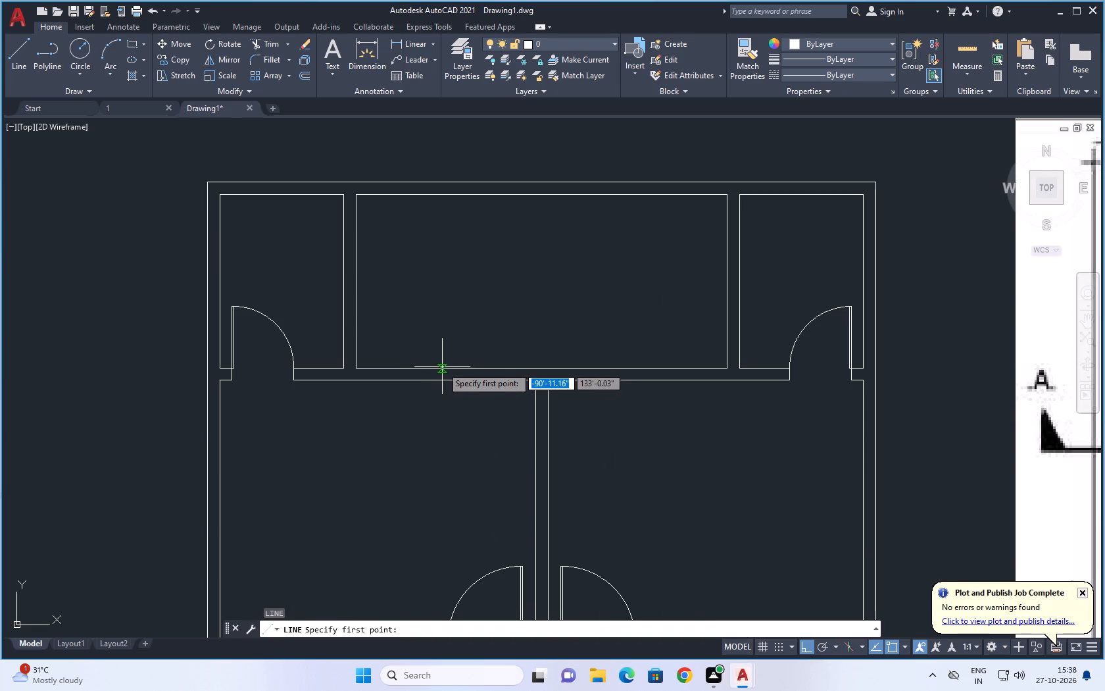
{"action": "left_click", "coordinate": [449, 369]}
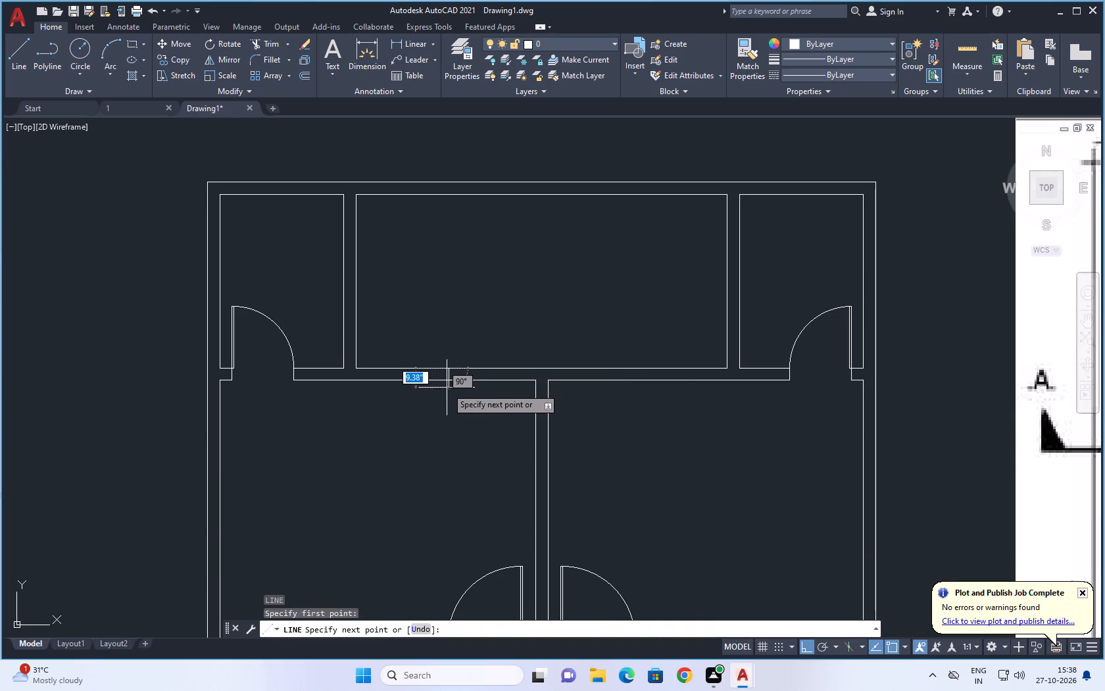
{"action": "left_click", "coordinate": [448, 384]}
{"action": "key", "text": "Escape"}
Offset the short vertical line in the west room's upper wall by 2.5' to both its west and east sides.
{"action": "key", "text": "o"}
{"action": "key", "text": "space"}
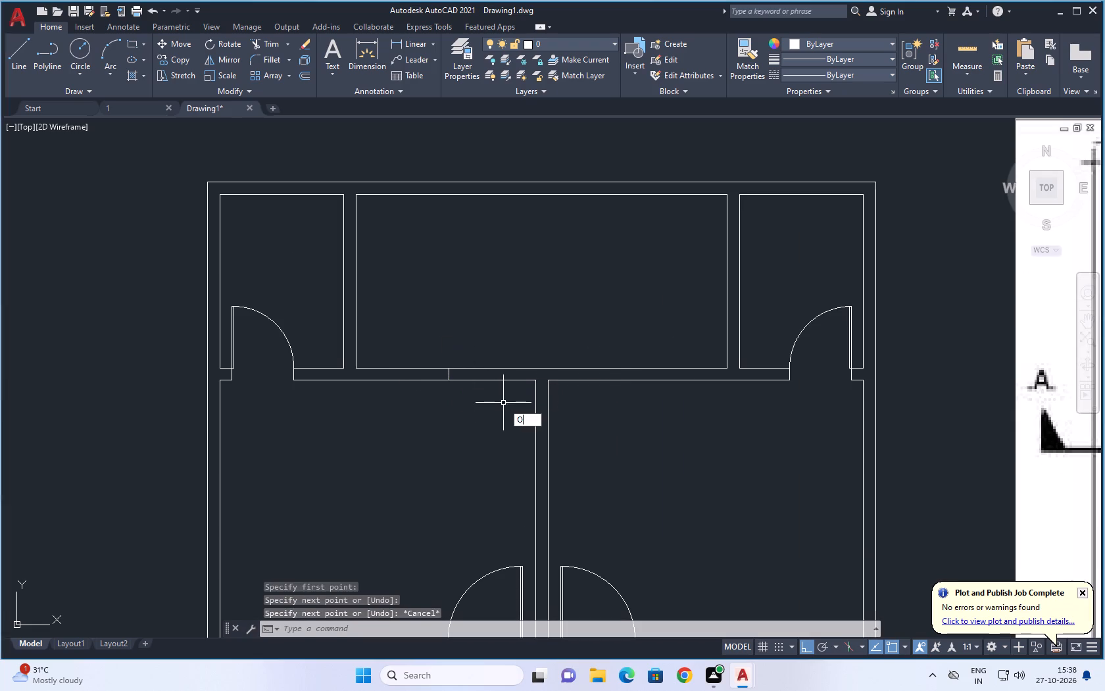
{"action": "key", "text": "2"}
{"action": "type", "text": ".5'"}
{"action": "key", "text": "space"}
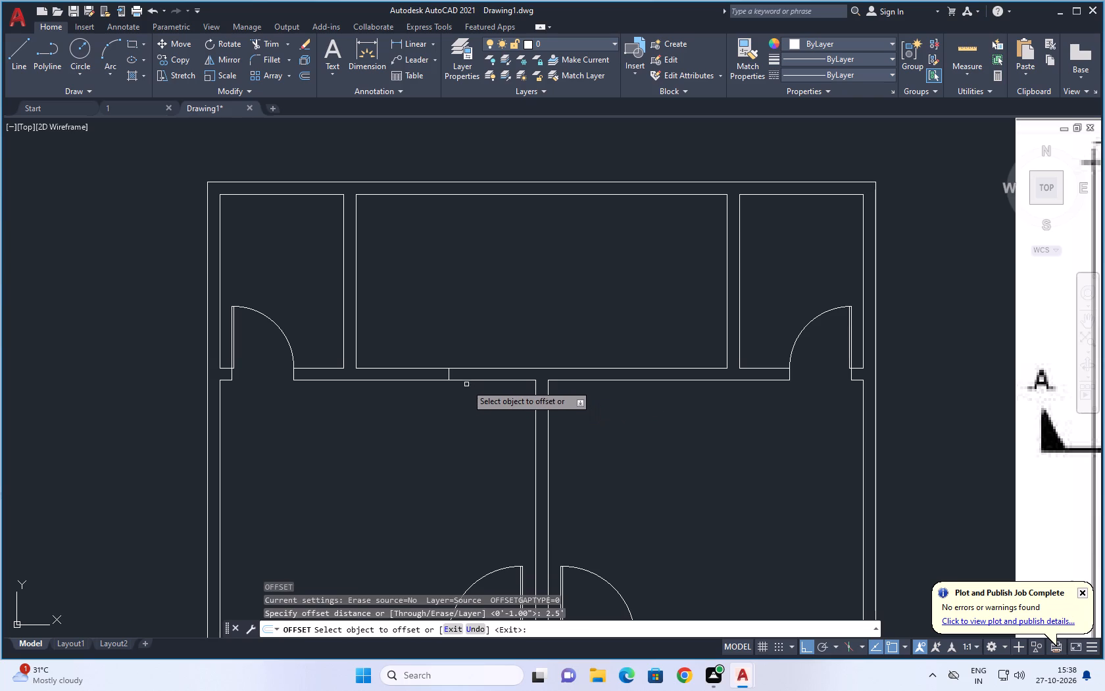
{"action": "left_click", "coordinate": [449, 373]}
{"action": "left_click", "coordinate": [320, 394]}
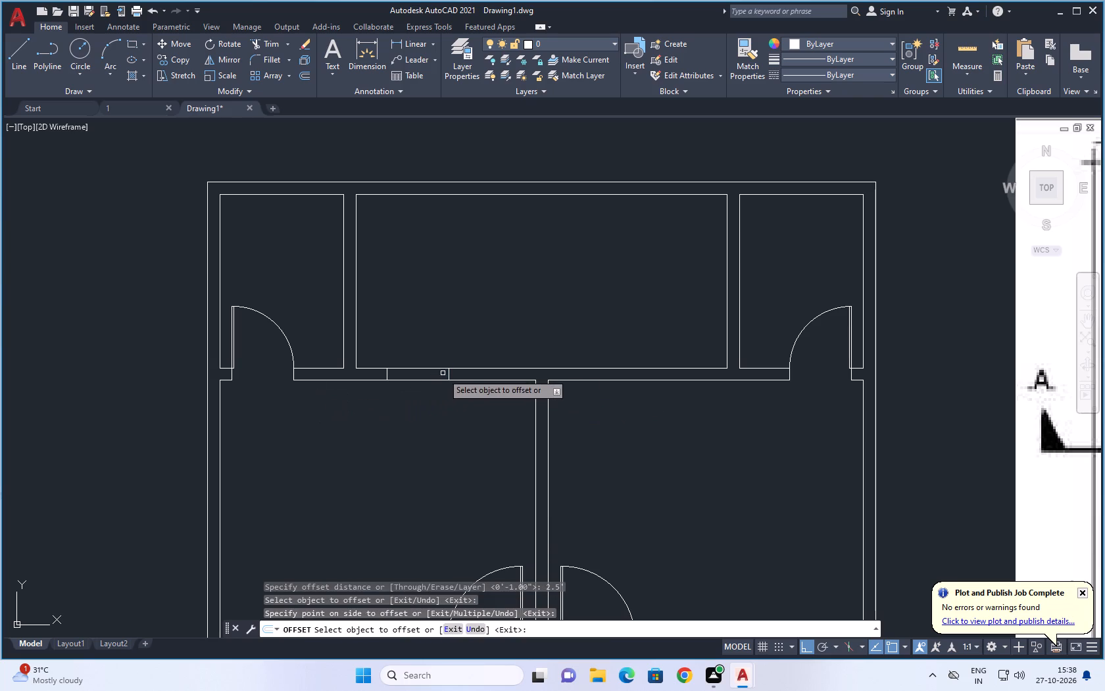
{"action": "left_click", "coordinate": [449, 371]}
{"action": "left_click", "coordinate": [488, 386]}
{"action": "key", "text": "Escape"}
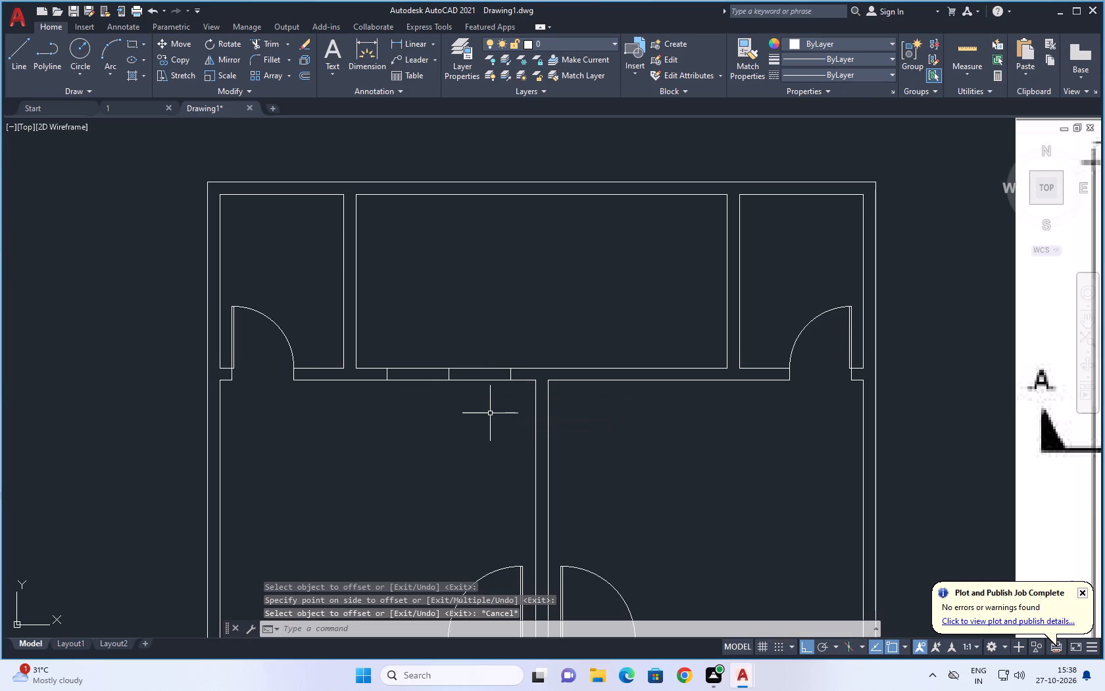
Draw a 5' horizontal line along the middle of the west room's upper wall, between the midpoints of the two outer offset lines.
{"action": "key", "text": "l"}
{"action": "key", "text": "space"}
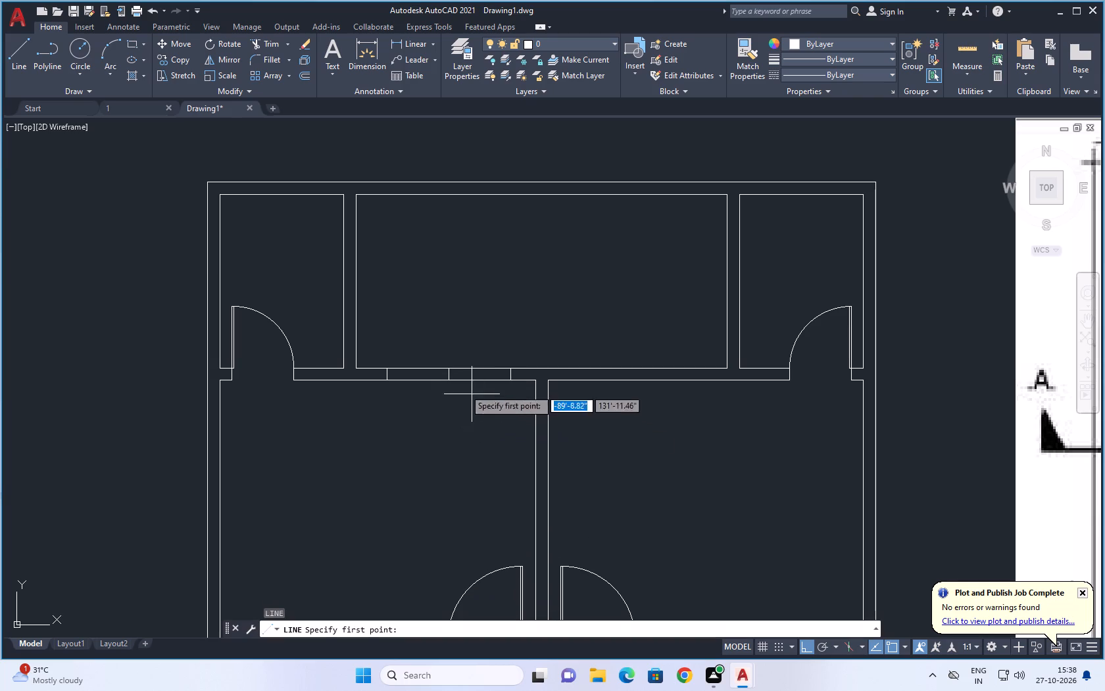
{"action": "left_click", "coordinate": [388, 374]}
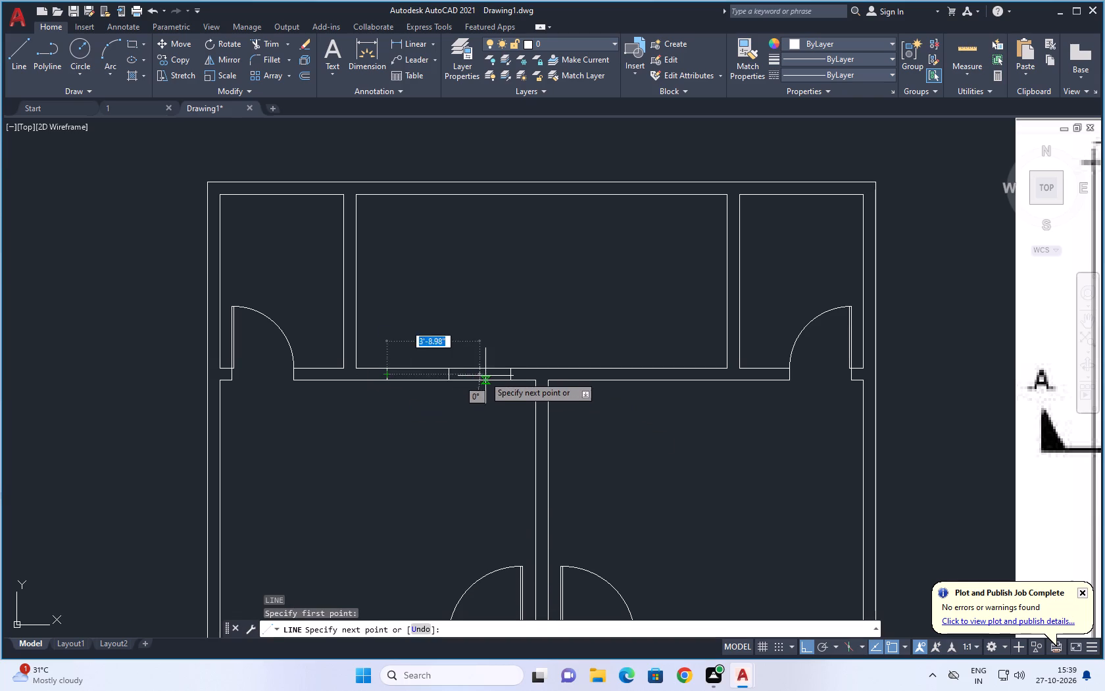
{"action": "scroll", "coordinate": [511, 374], "scroll_direction": "up", "scroll_amount": 3}
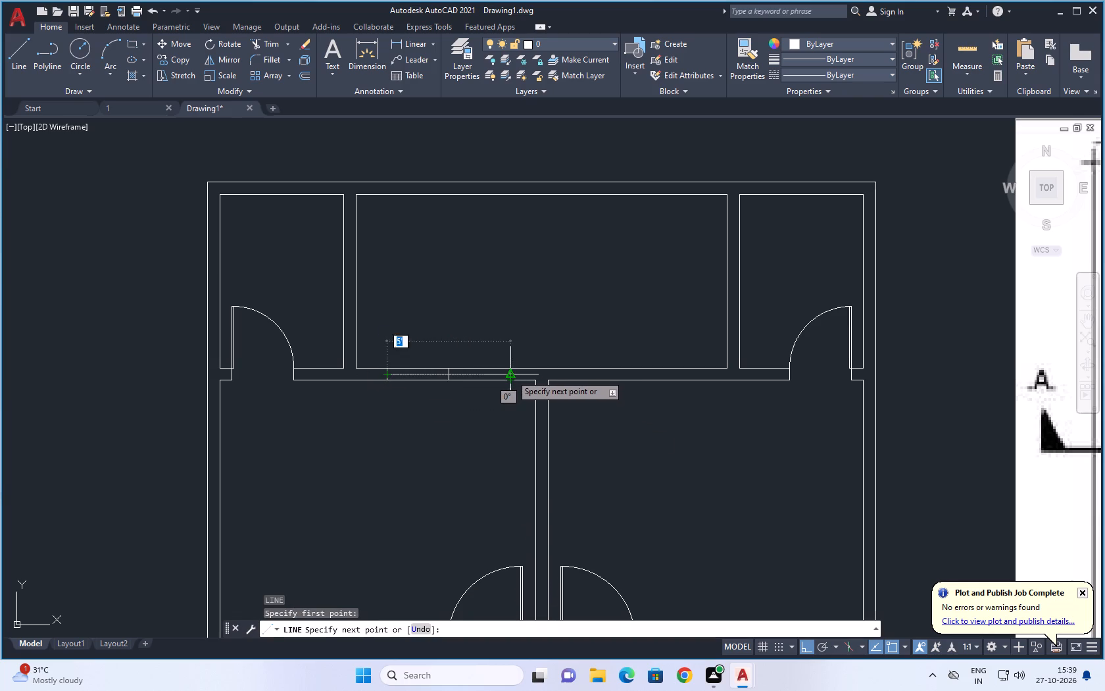
{"action": "scroll", "coordinate": [511, 374], "scroll_direction": "up", "scroll_amount": 2}
{"action": "left_click", "coordinate": [476, 376]}
{"action": "key", "text": "Escape"}
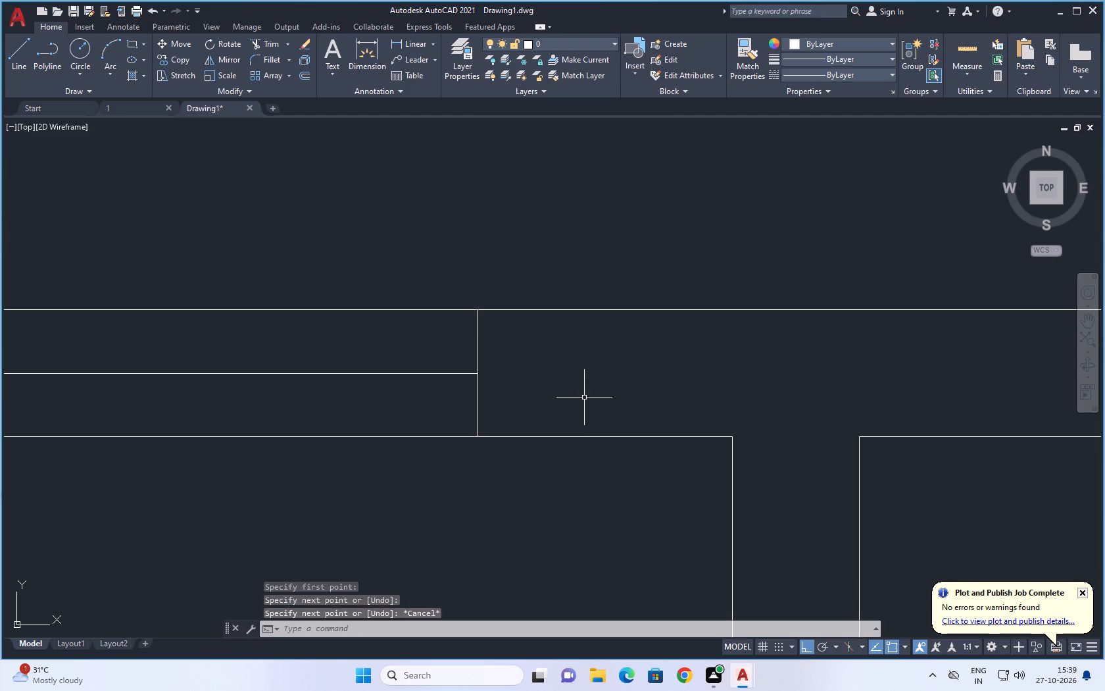
Offset the window's horizontal centre line by 0.5" both above and below it.
{"action": "key", "text": "o"}
{"action": "key", "text": "space"}
{"action": "type", "text": "."}
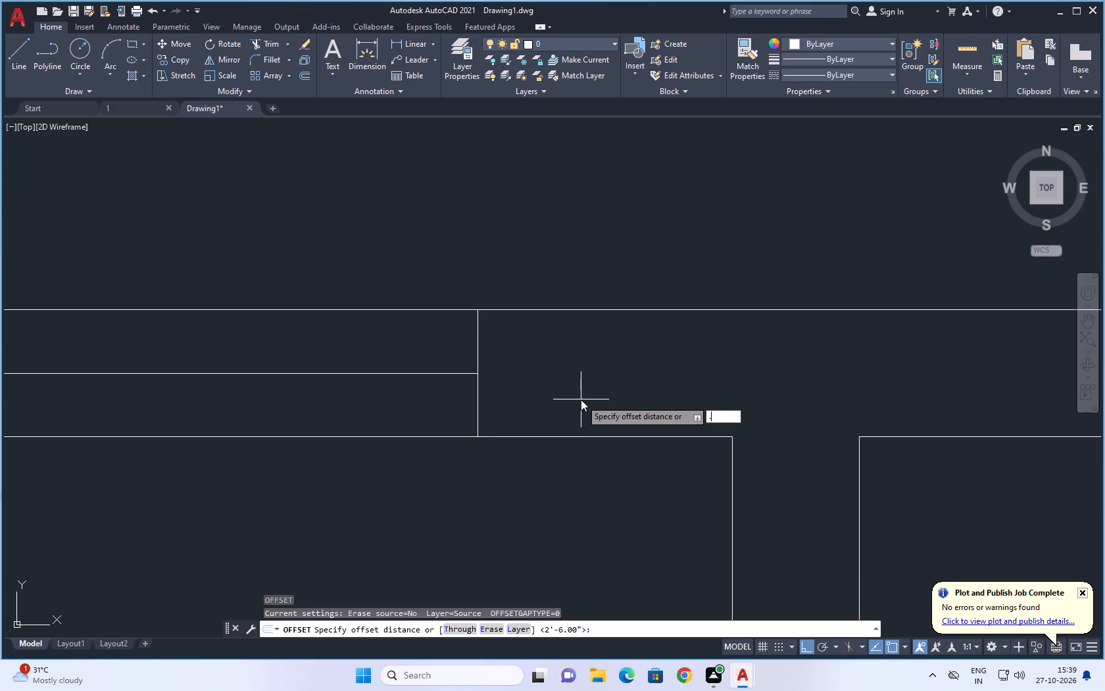
{"action": "type", "text": "5"}
{"action": "key", "text": "space"}
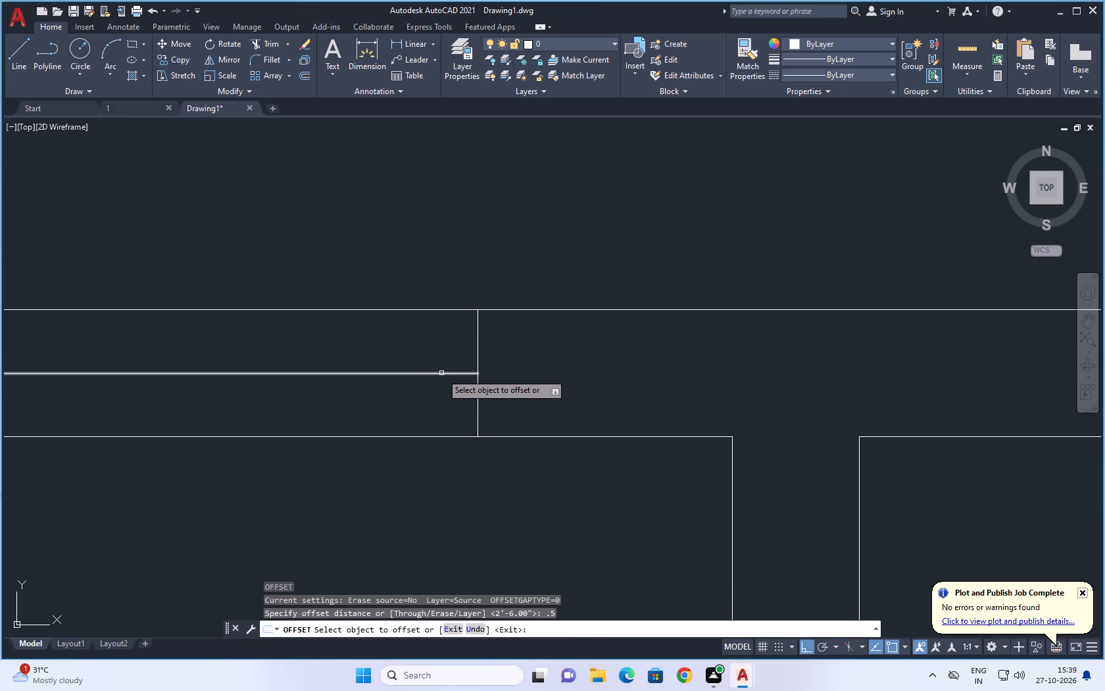
{"action": "left_click", "coordinate": [441, 373]}
{"action": "left_click", "coordinate": [446, 342]}
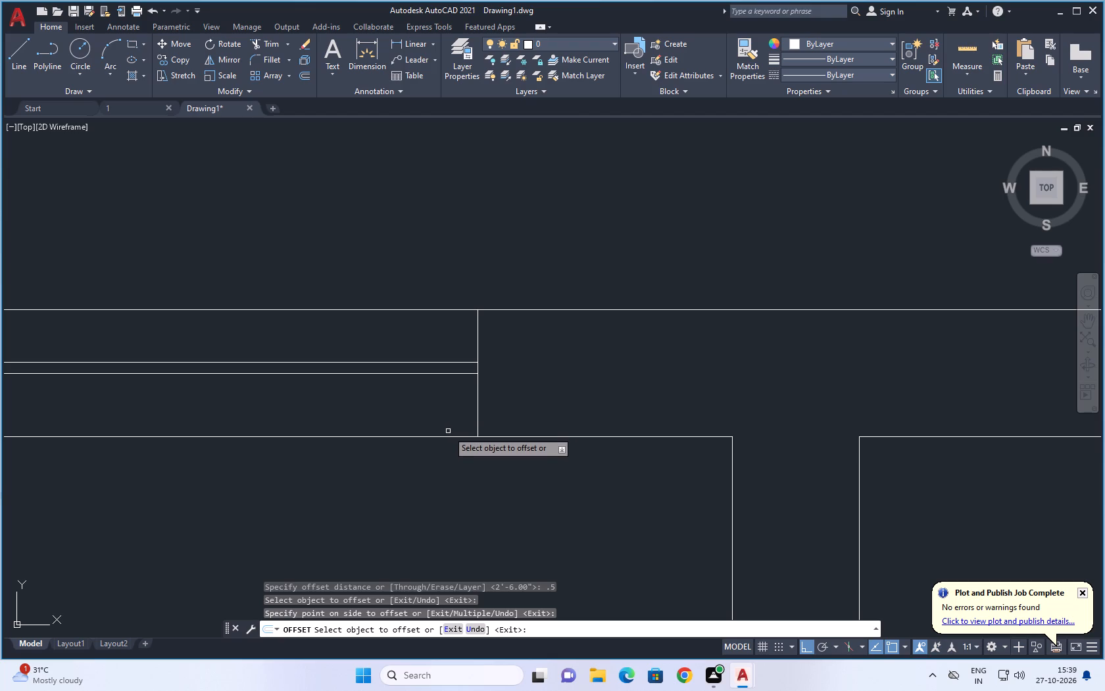
{"action": "left_click", "coordinate": [422, 373]}
{"action": "left_click", "coordinate": [412, 405]}
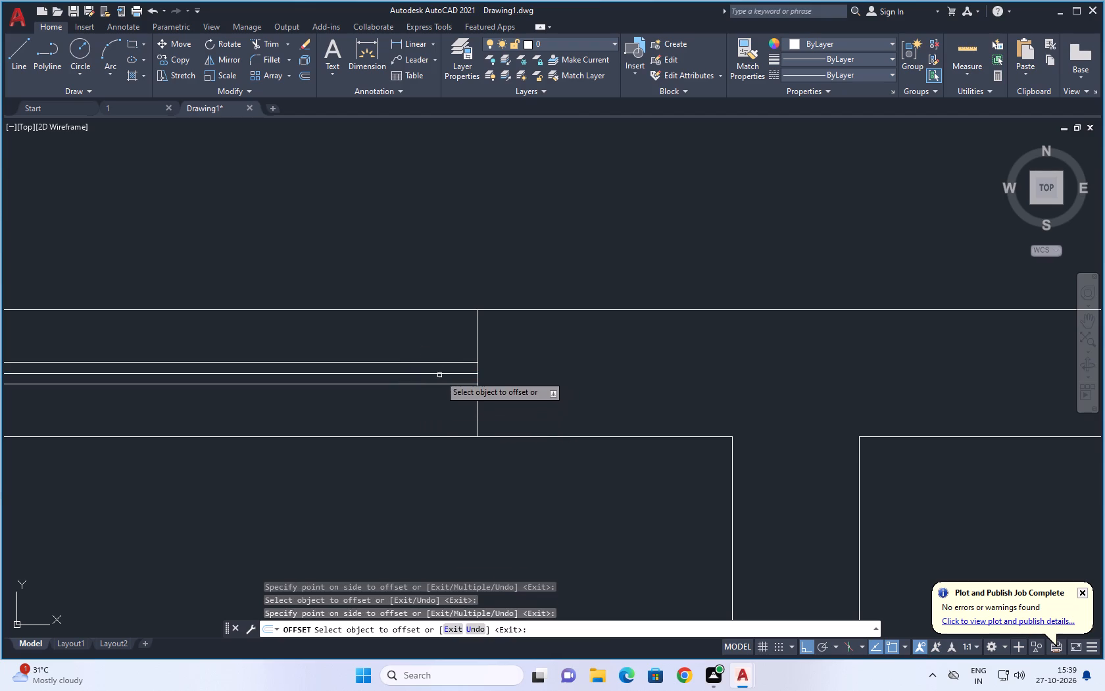
{"action": "key", "text": "Escape"}
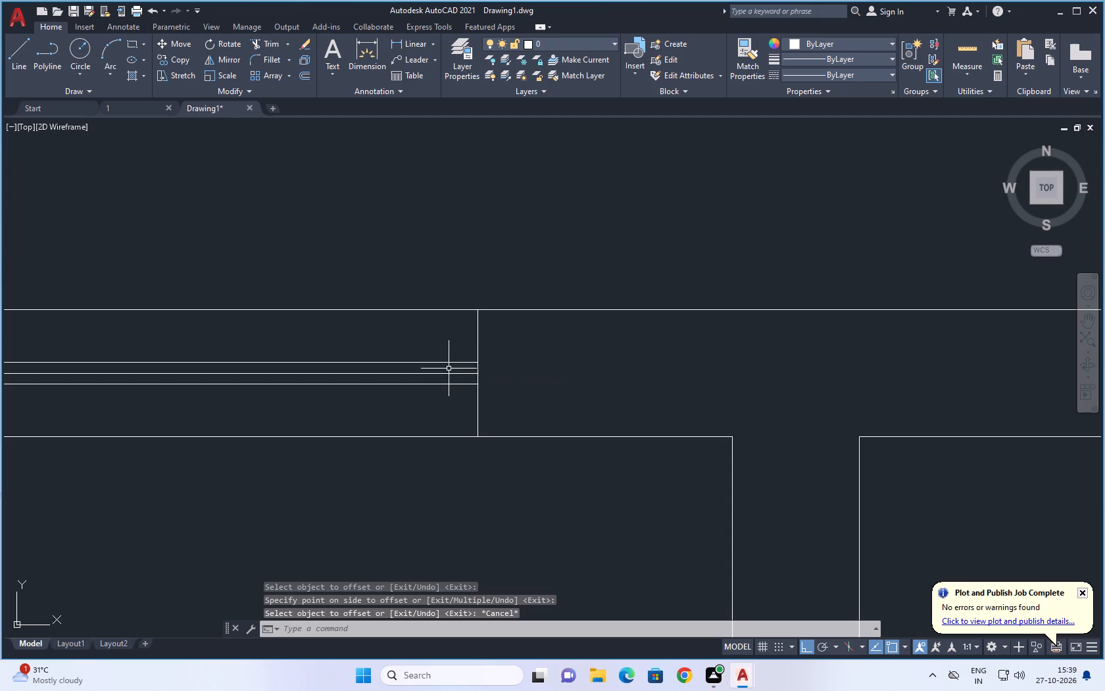
Erase the short vertical line in the middle of the west room's window and the window's horizontal centre line.
{"action": "scroll", "coordinate": [459, 371], "scroll_direction": "down", "scroll_amount": 3}
{"action": "scroll", "coordinate": [309, 367], "scroll_direction": "up", "scroll_amount": 2}
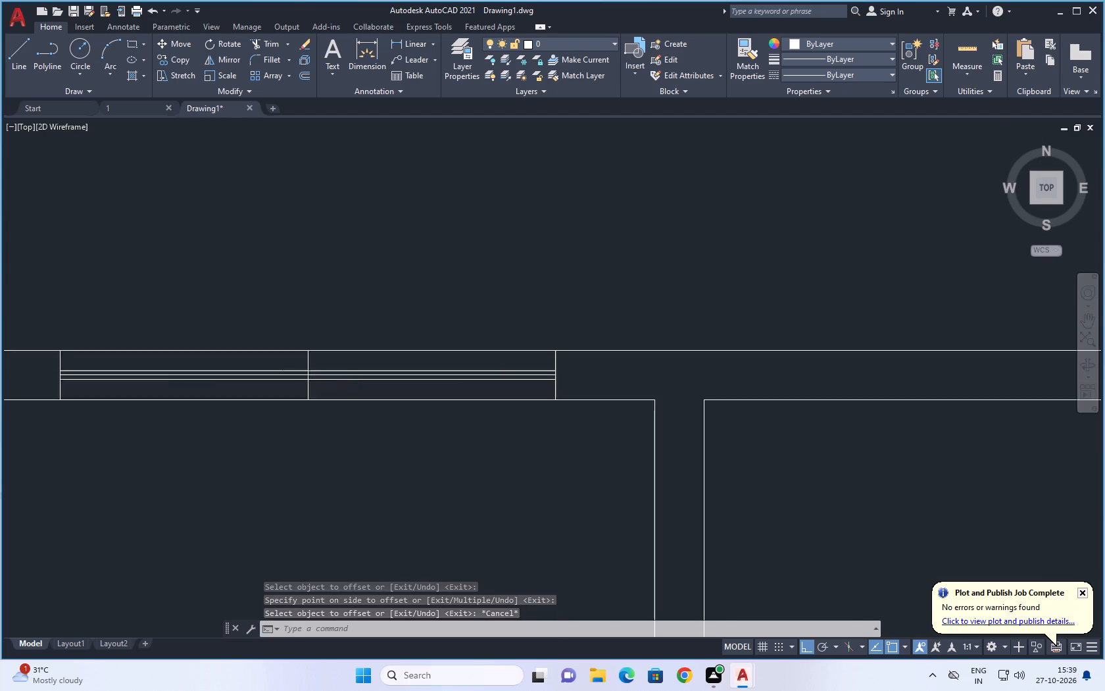
{"action": "scroll", "coordinate": [309, 367], "scroll_direction": "up", "scroll_amount": 2}
{"action": "left_click_drag", "start_coordinate": [312, 357], "coordinate": [259, 351]}
{"action": "key", "text": "Delete"}
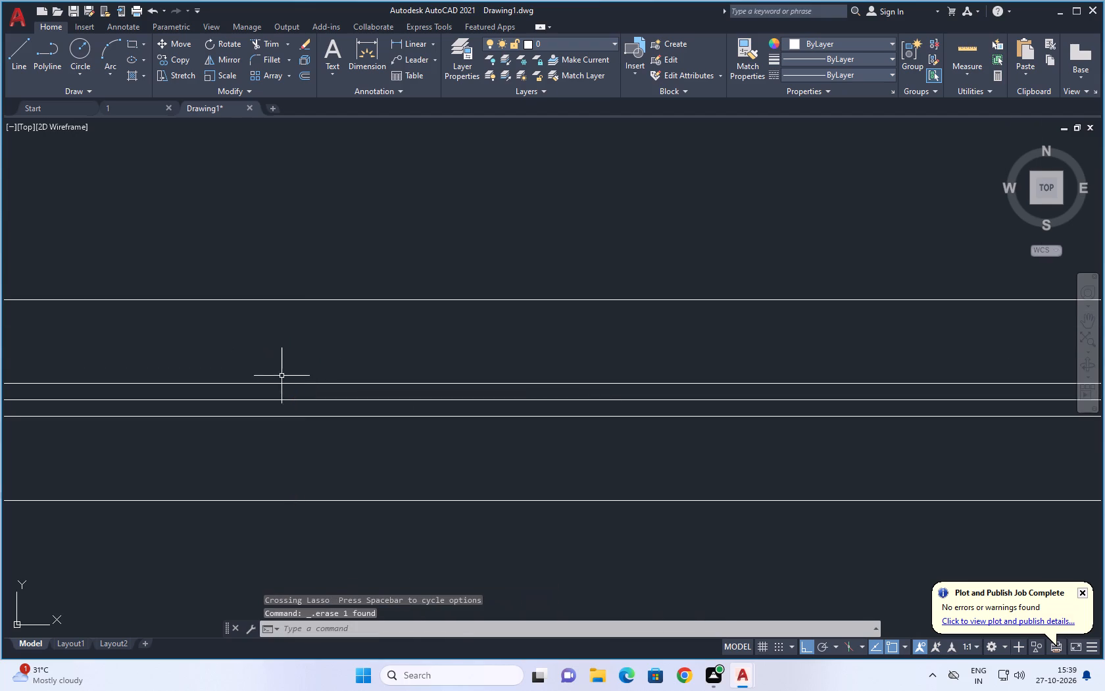
{"action": "left_click", "coordinate": [299, 400]}
{"action": "key", "text": "Delete"}
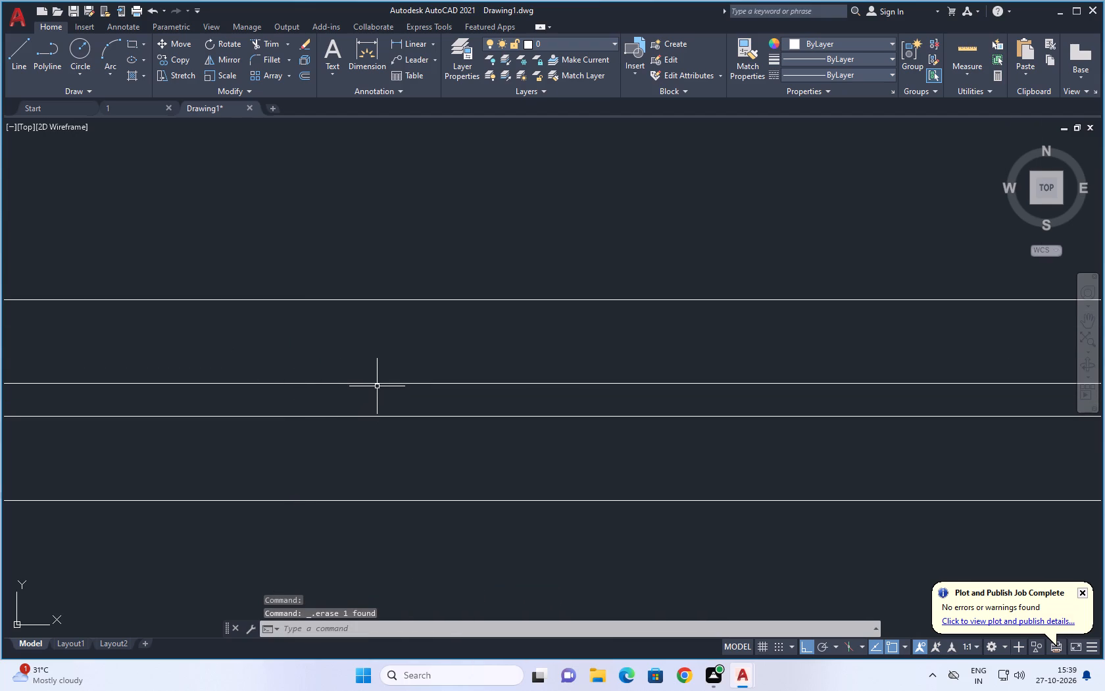
Mirror the west room's window, its two glass lines and both end lines, to the east room about the plan's vertical centre line, keeping the original.
{"action": "scroll", "coordinate": [377, 386], "scroll_direction": "down", "scroll_amount": 8}
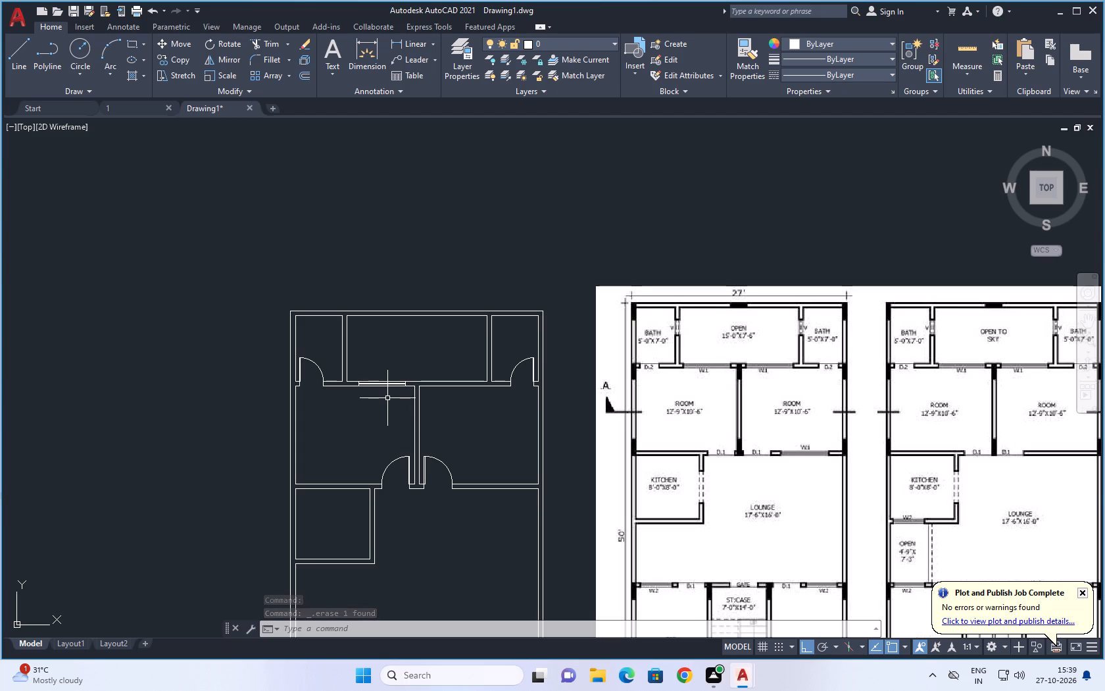
{"action": "scroll", "coordinate": [355, 379], "scroll_direction": "up", "scroll_amount": 4}
{"action": "scroll", "coordinate": [435, 400], "scroll_direction": "up", "scroll_amount": 4}
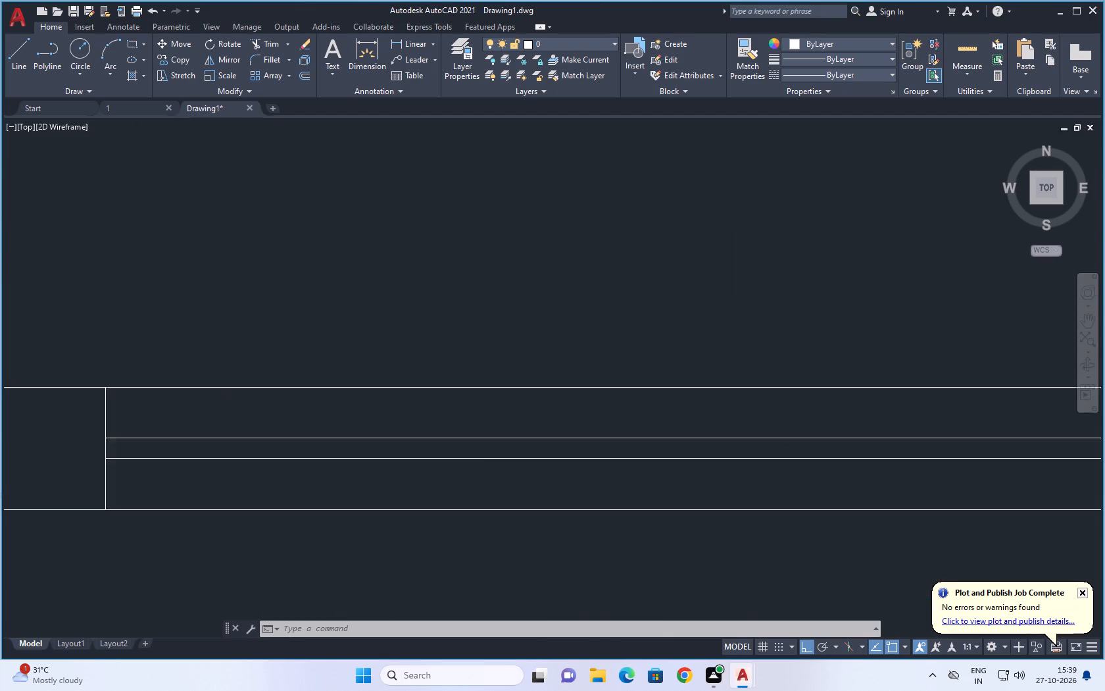
{"action": "left_click_drag", "start_coordinate": [487, 422], "coordinate": [395, 507]}
{"action": "scroll", "coordinate": [472, 422], "scroll_direction": "down", "scroll_amount": 5}
{"action": "scroll", "coordinate": [426, 425], "scroll_direction": "up", "scroll_amount": 4}
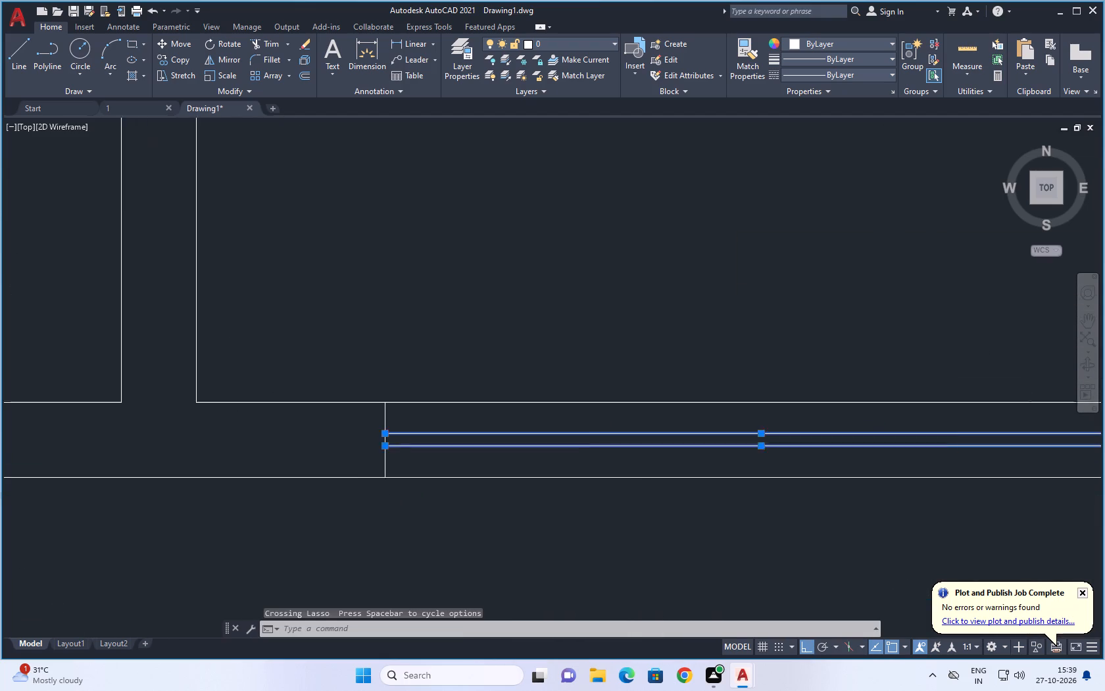
{"action": "left_click_drag", "start_coordinate": [419, 422], "coordinate": [323, 440]}
{"action": "scroll", "coordinate": [323, 423], "scroll_direction": "down", "scroll_amount": 5}
{"action": "scroll", "coordinate": [430, 417], "scroll_direction": "up", "scroll_amount": 4}
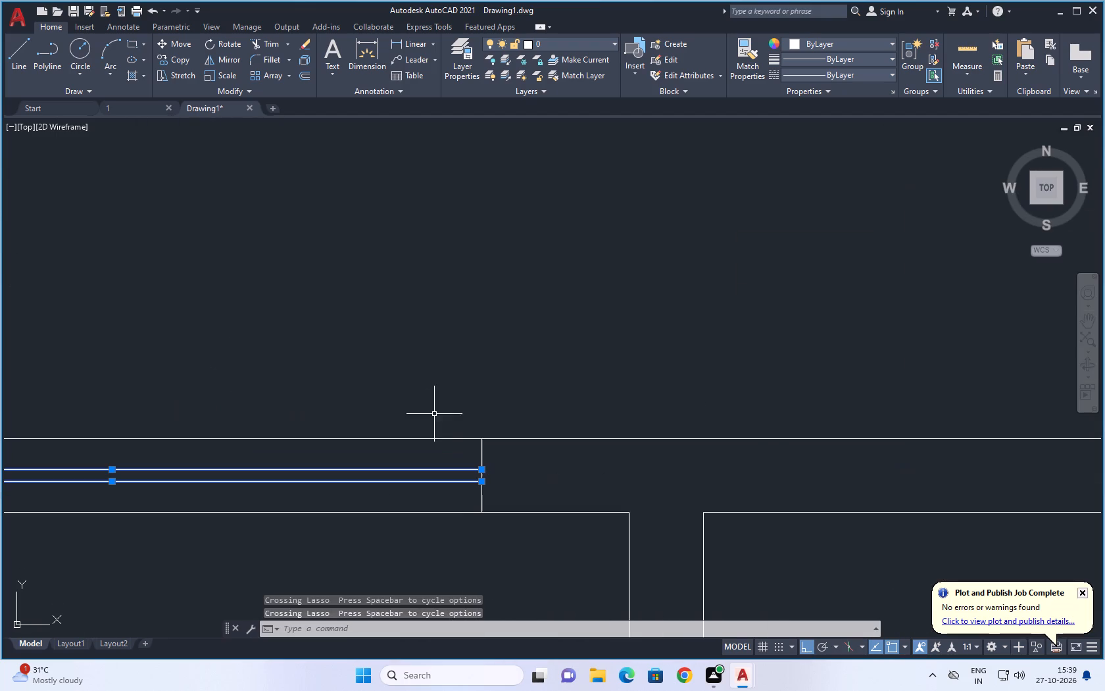
{"action": "left_click_drag", "start_coordinate": [528, 461], "coordinate": [448, 463]}
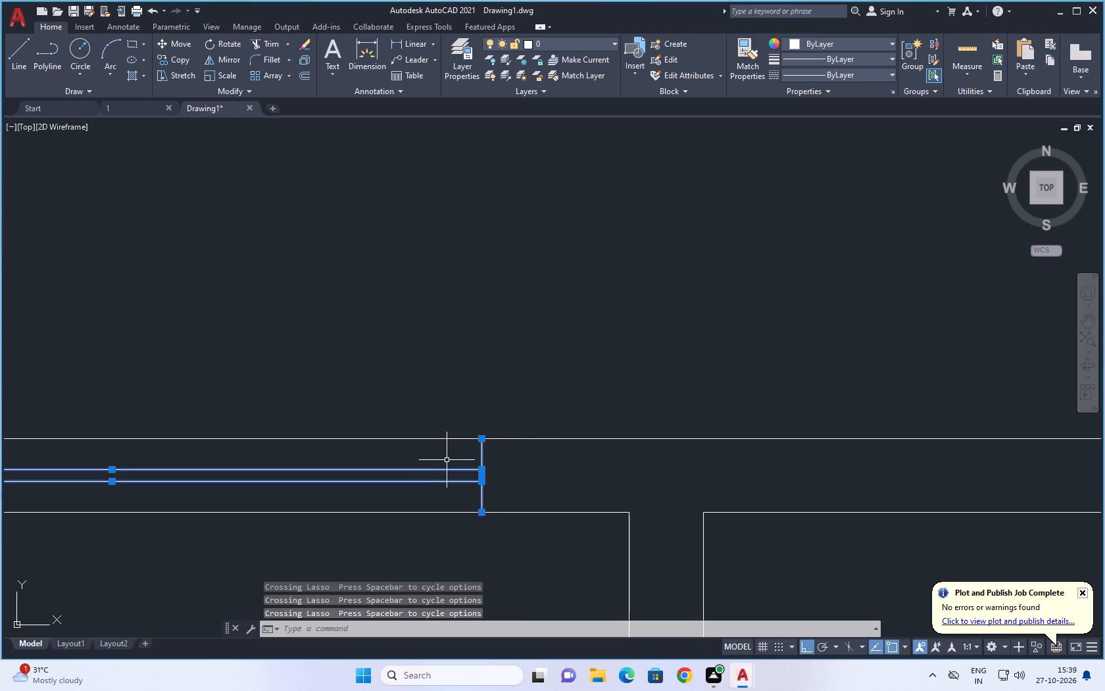
{"action": "key", "text": "m"}
{"action": "key", "text": "i"}
{"action": "key", "text": "space"}
{"action": "scroll", "coordinate": [497, 477], "scroll_direction": "down", "scroll_amount": 4}
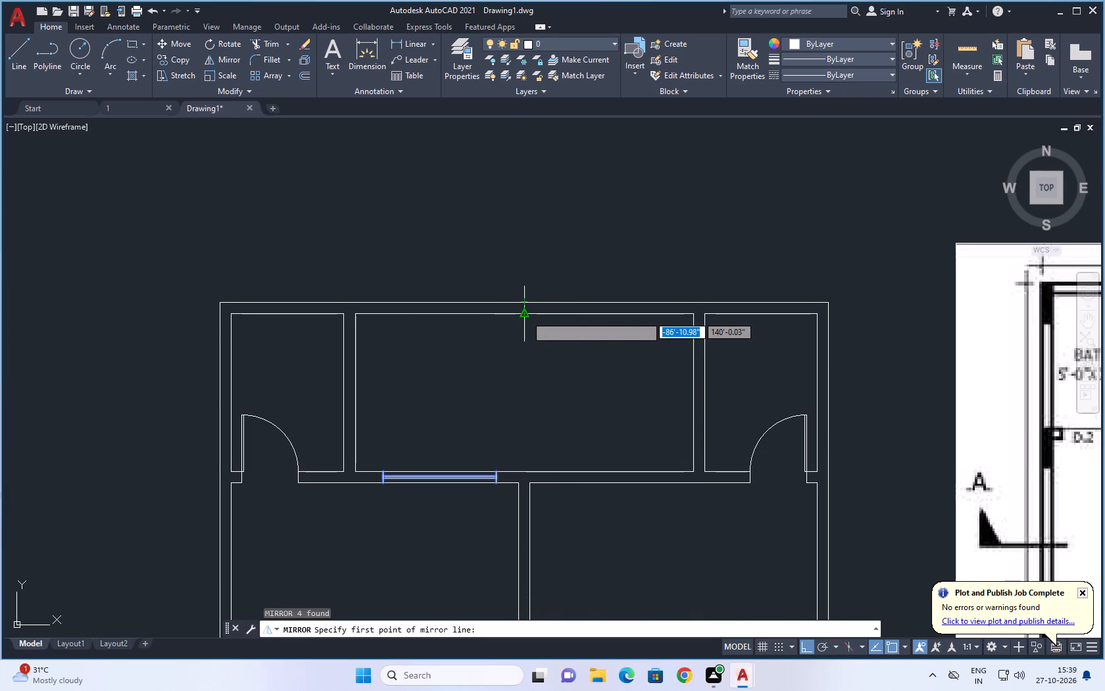
{"action": "left_click", "coordinate": [526, 315]}
{"action": "scroll", "coordinate": [543, 457], "scroll_direction": "down", "scroll_amount": 5}
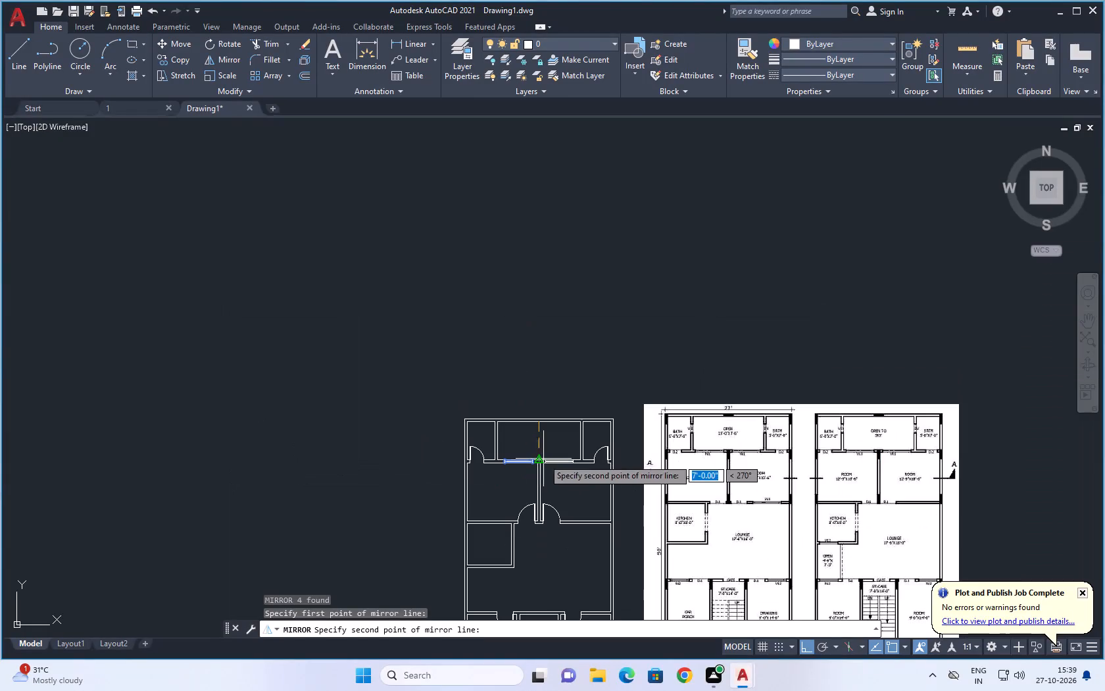
{"action": "left_click", "coordinate": [548, 574]}
{"action": "key", "text": "space"}
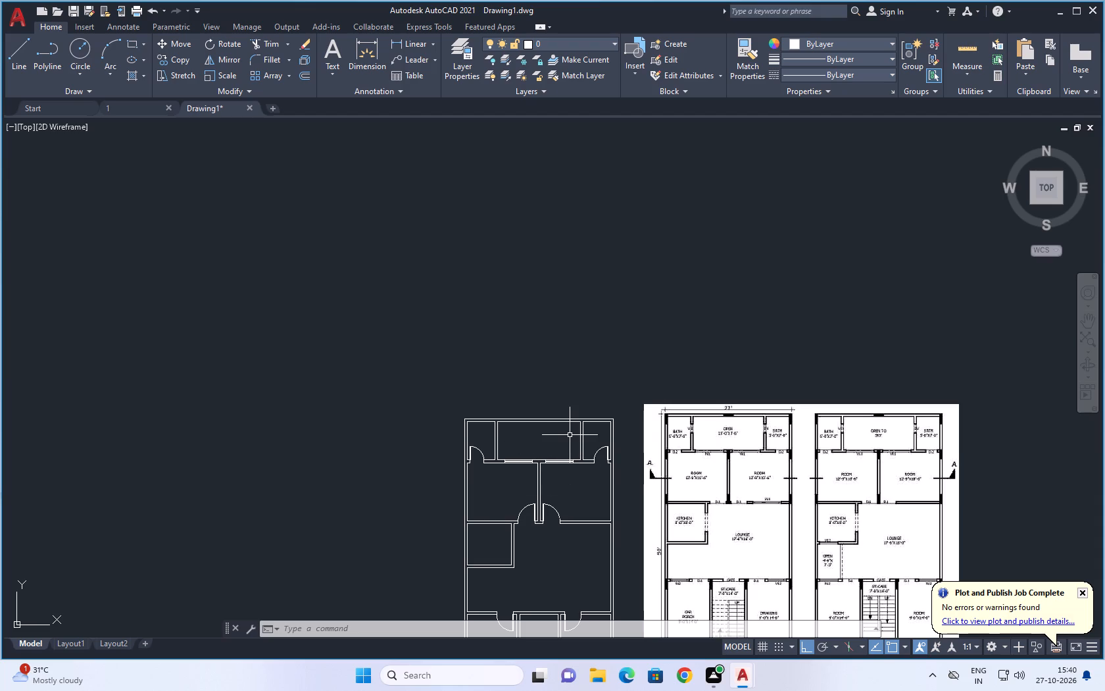
Compare the redrawn plan with the ground floor reference image to examine where the remaining windows go.
{"action": "scroll", "coordinate": [570, 435], "scroll_direction": "down", "scroll_amount": 1}
{"action": "scroll", "coordinate": [654, 492], "scroll_direction": "up", "scroll_amount": 2}
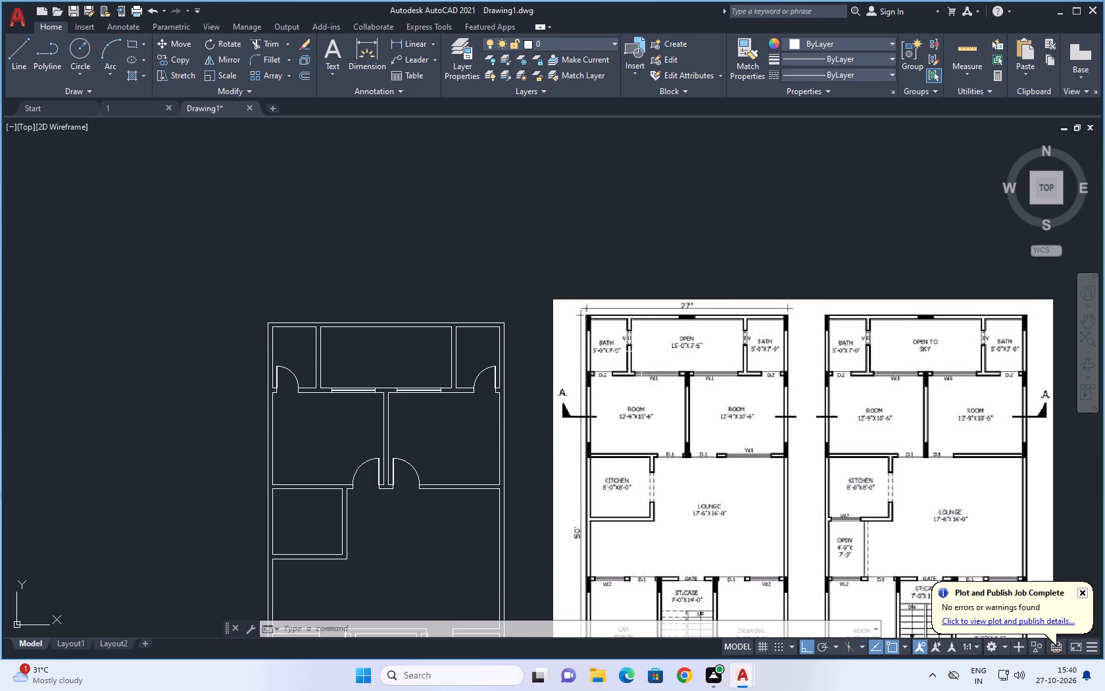
{"action": "scroll", "coordinate": [641, 351], "scroll_direction": "down", "scroll_amount": 2}
{"action": "scroll", "coordinate": [681, 449], "scroll_direction": "up", "scroll_amount": 2}
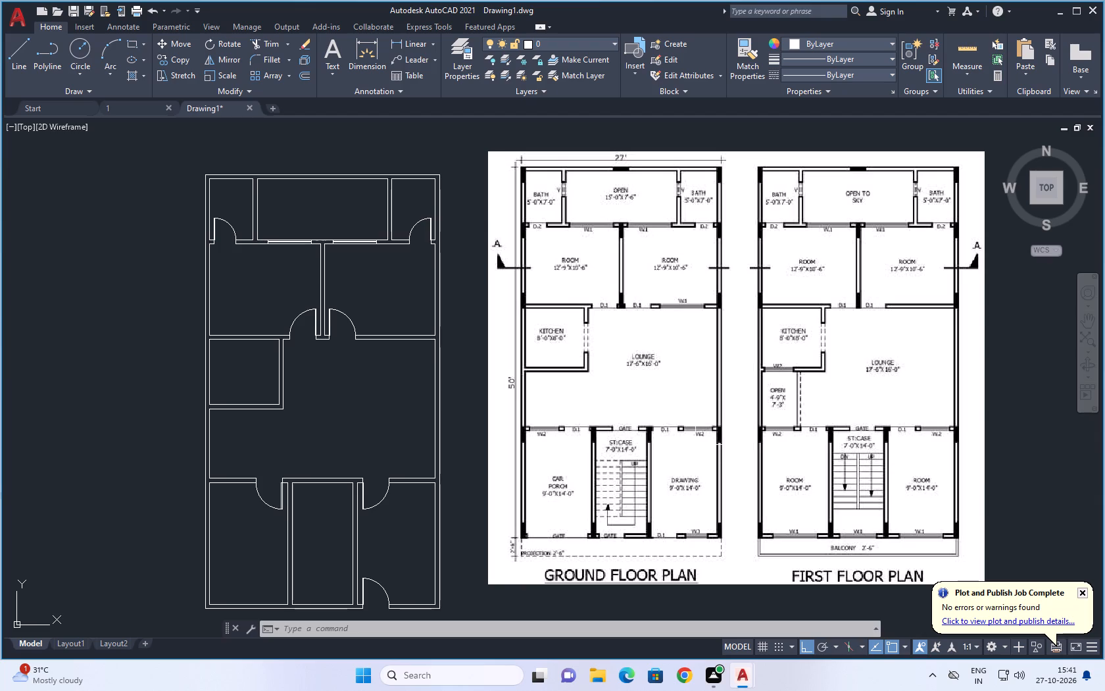
{"action": "scroll", "coordinate": [760, 378], "scroll_direction": "down", "scroll_amount": 1}
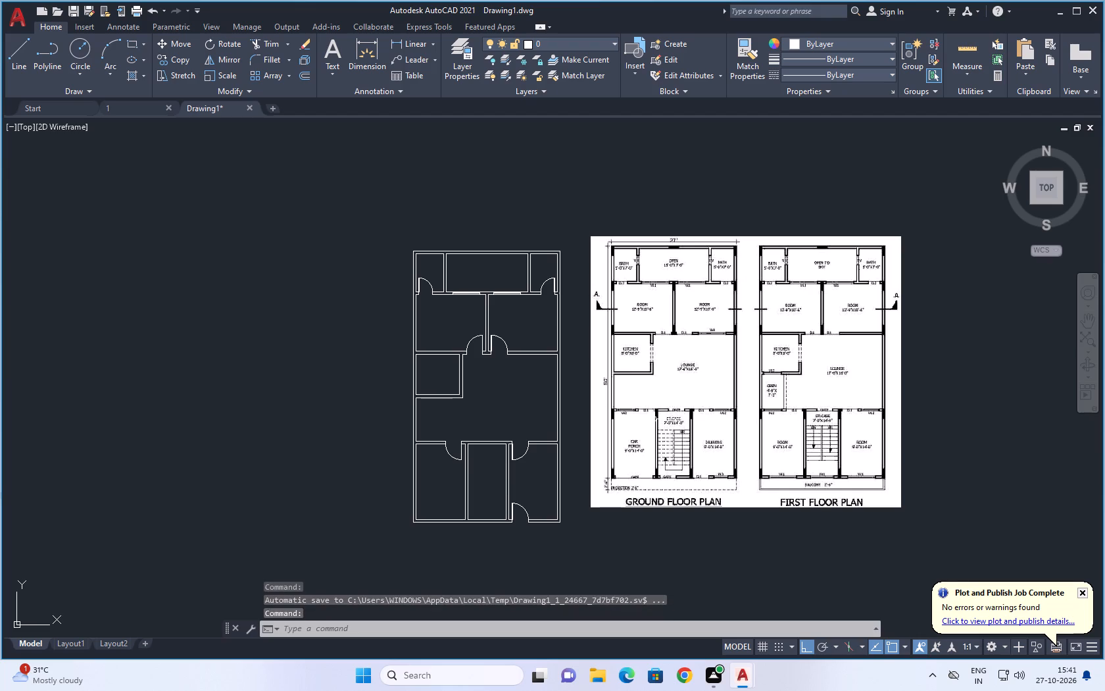
{"action": "scroll", "coordinate": [654, 419], "scroll_direction": "down", "scroll_amount": 2}
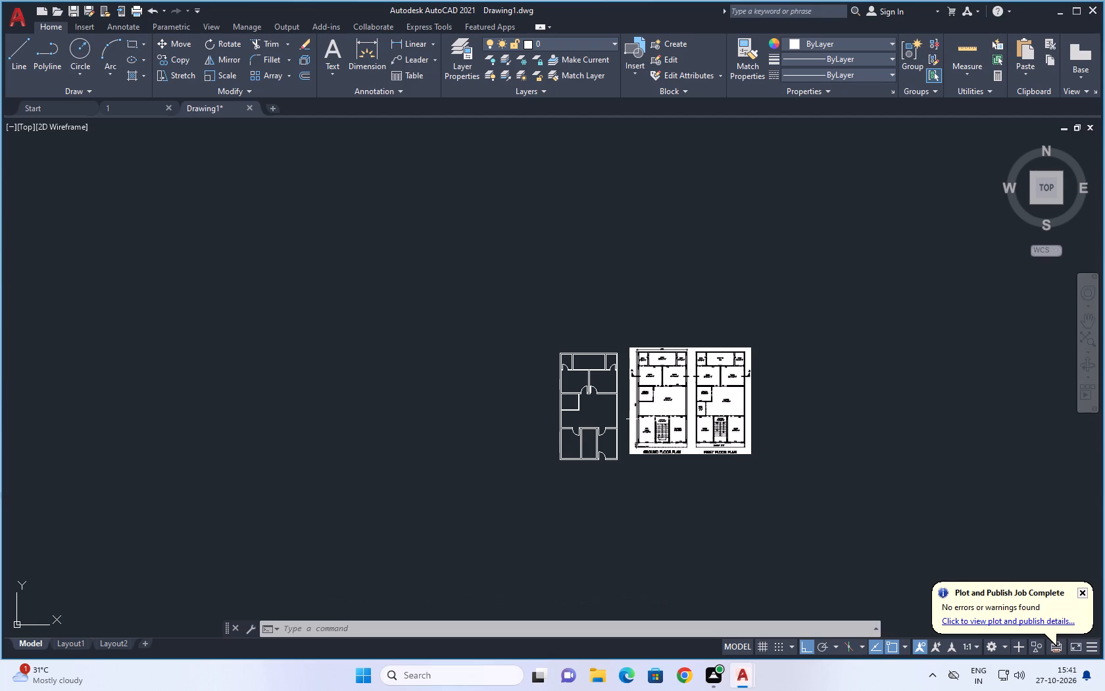
{"action": "scroll", "coordinate": [654, 419], "scroll_direction": "up", "scroll_amount": 1}
{"action": "scroll", "coordinate": [519, 436], "scroll_direction": "up", "scroll_amount": 1}
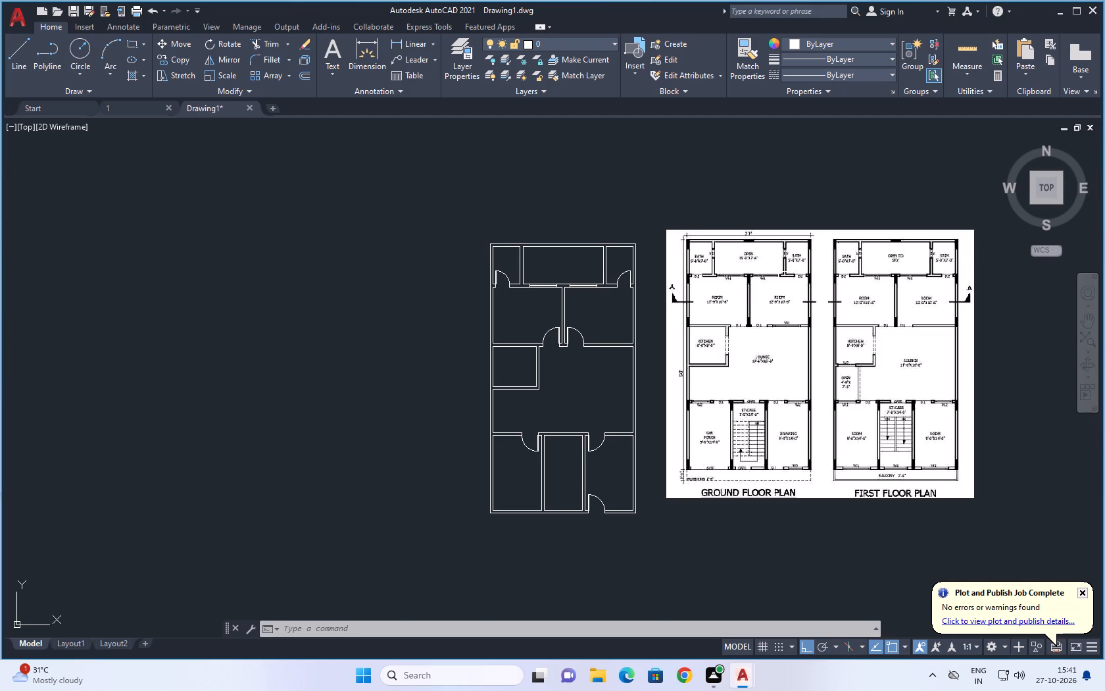
{"action": "scroll", "coordinate": [778, 272], "scroll_direction": "up", "scroll_amount": 1}
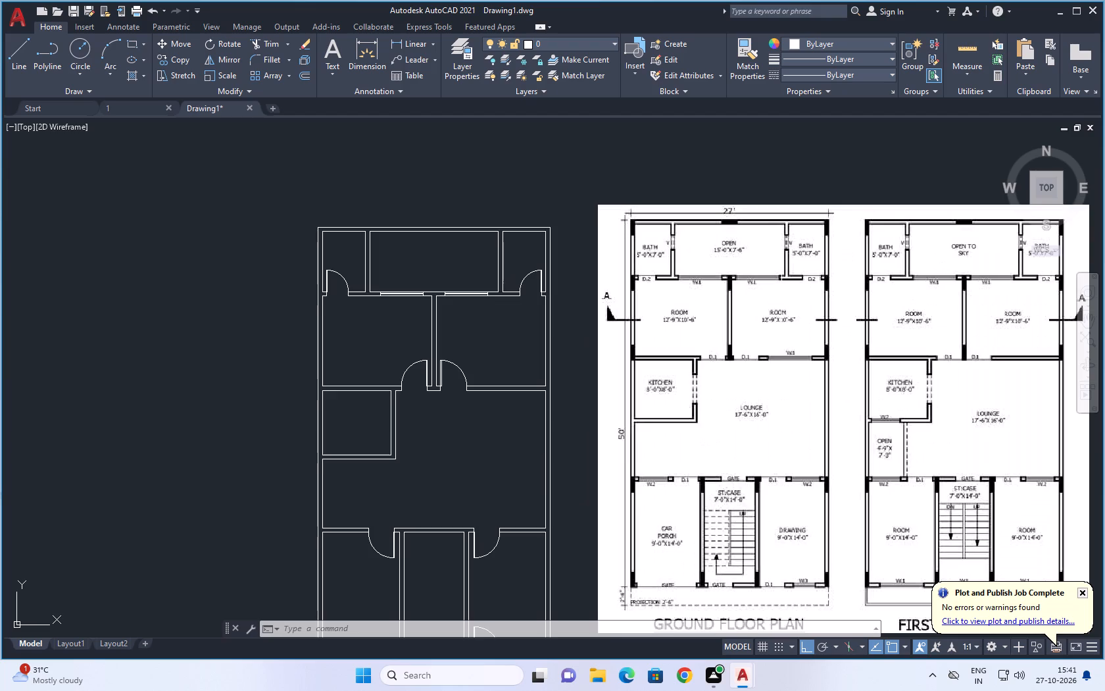
{"action": "scroll", "coordinate": [791, 320], "scroll_direction": "up", "scroll_amount": 1}
{"action": "scroll", "coordinate": [791, 317], "scroll_direction": "down", "scroll_amount": 1}
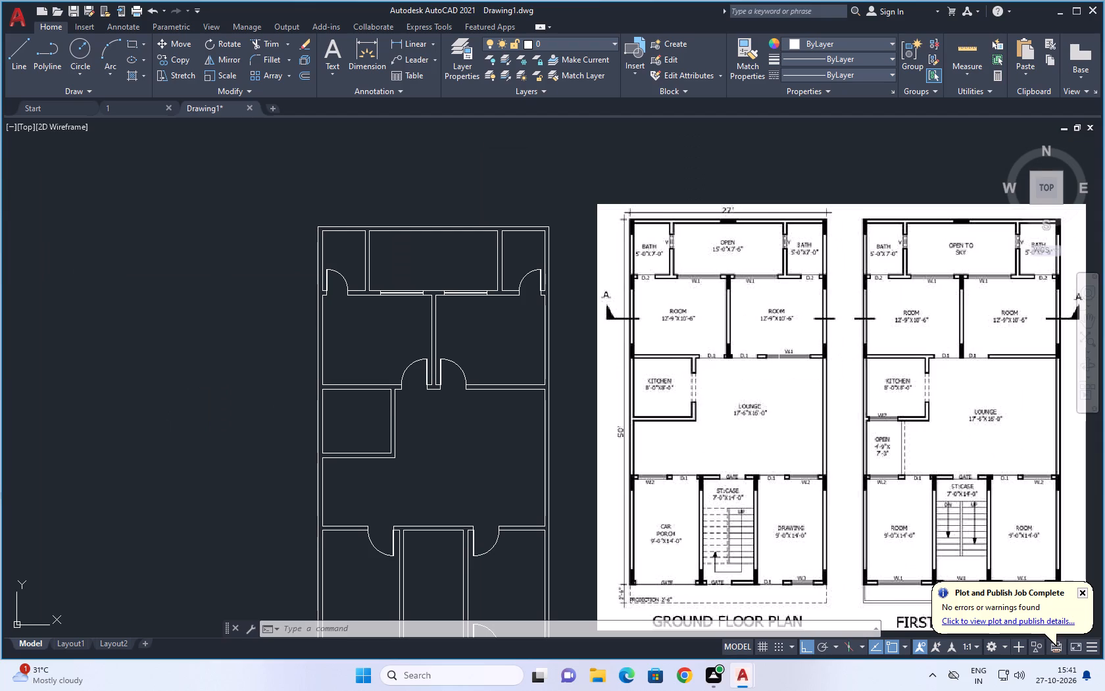
{"action": "key", "text": "Escape"}
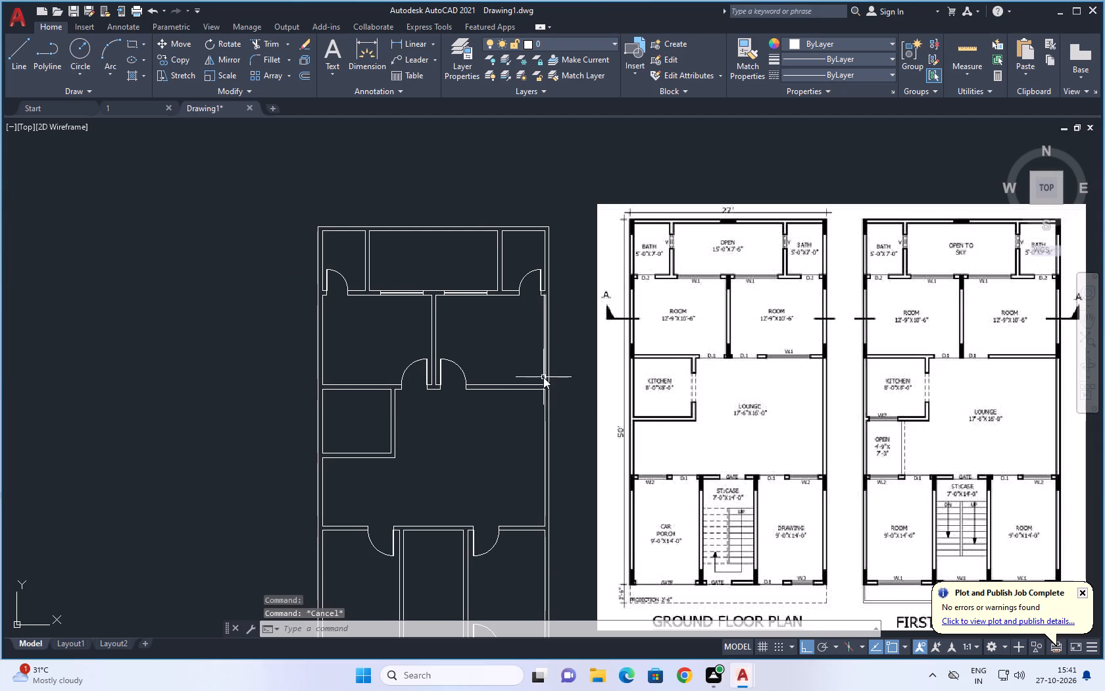
Draw a short vertical line across the east room's lower wall, midway between the door opening and the east wall.
{"action": "key", "text": "l"}
{"action": "key", "text": "space"}
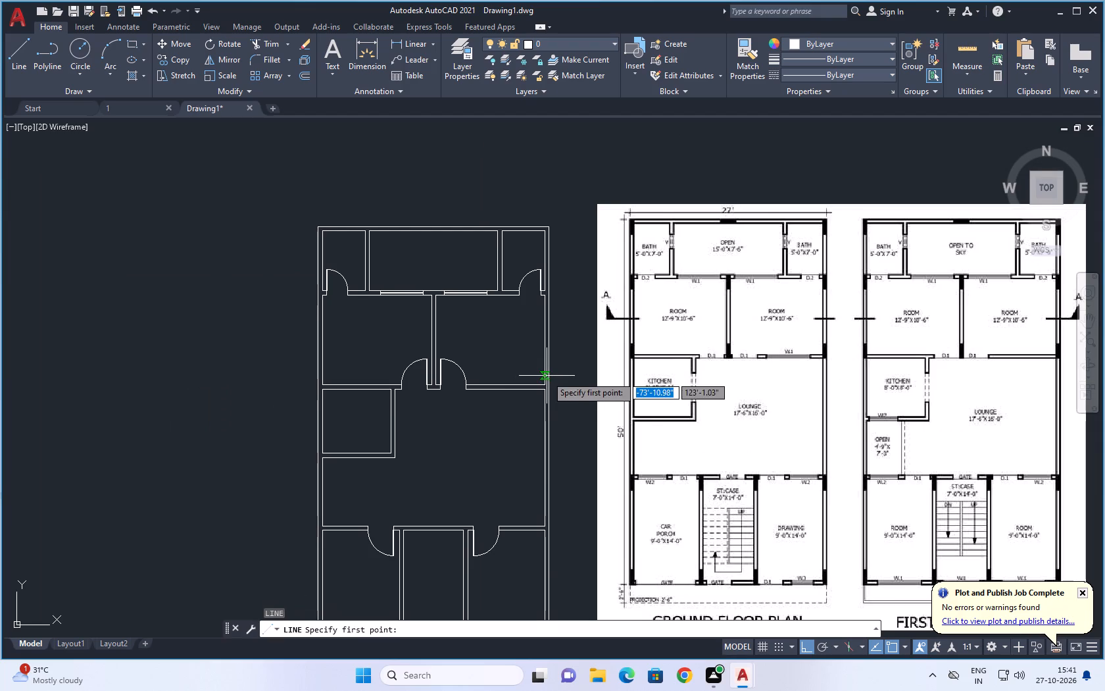
{"action": "scroll", "coordinate": [542, 366], "scroll_direction": "up", "scroll_amount": 2}
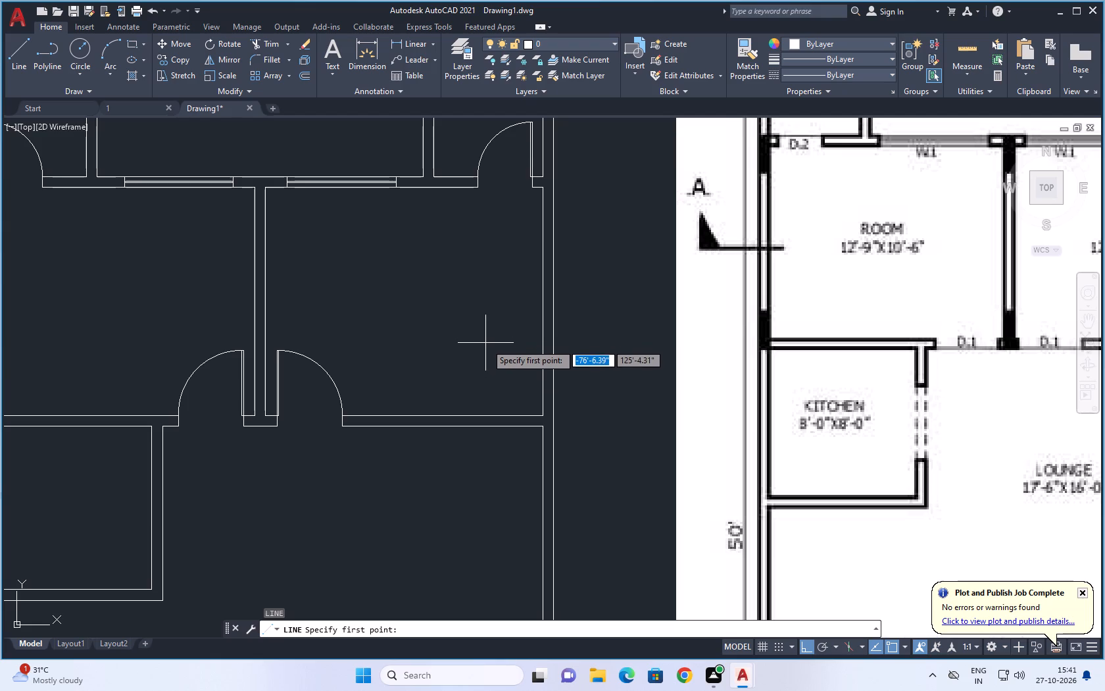
{"action": "left_click", "coordinate": [439, 415]}
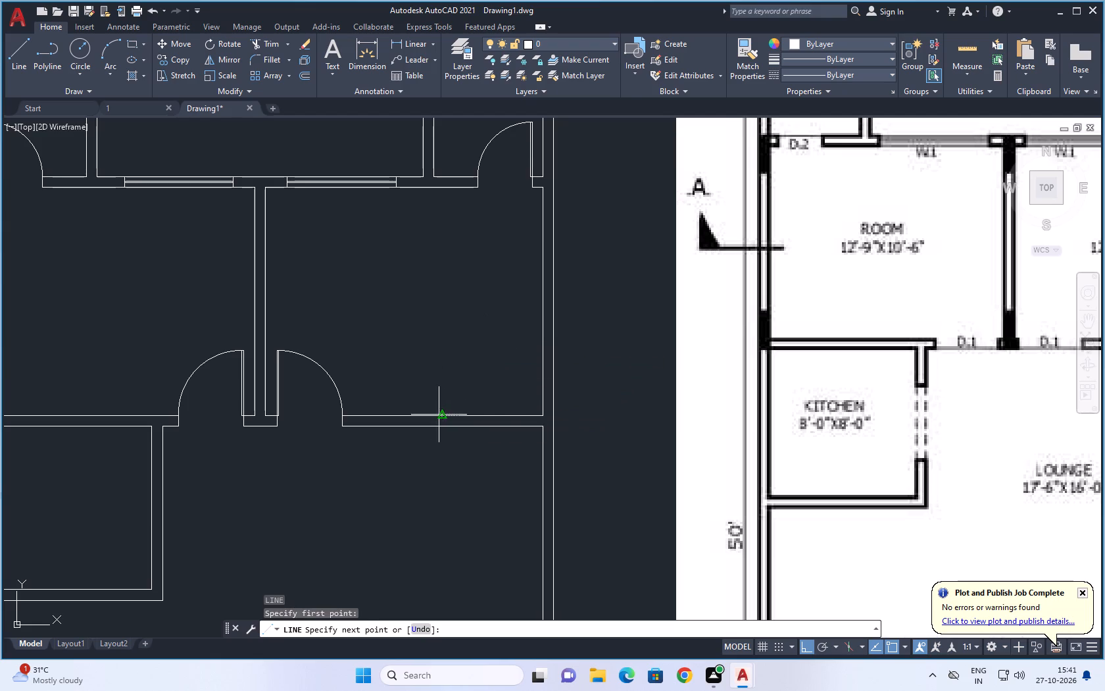
{"action": "left_click", "coordinate": [439, 428]}
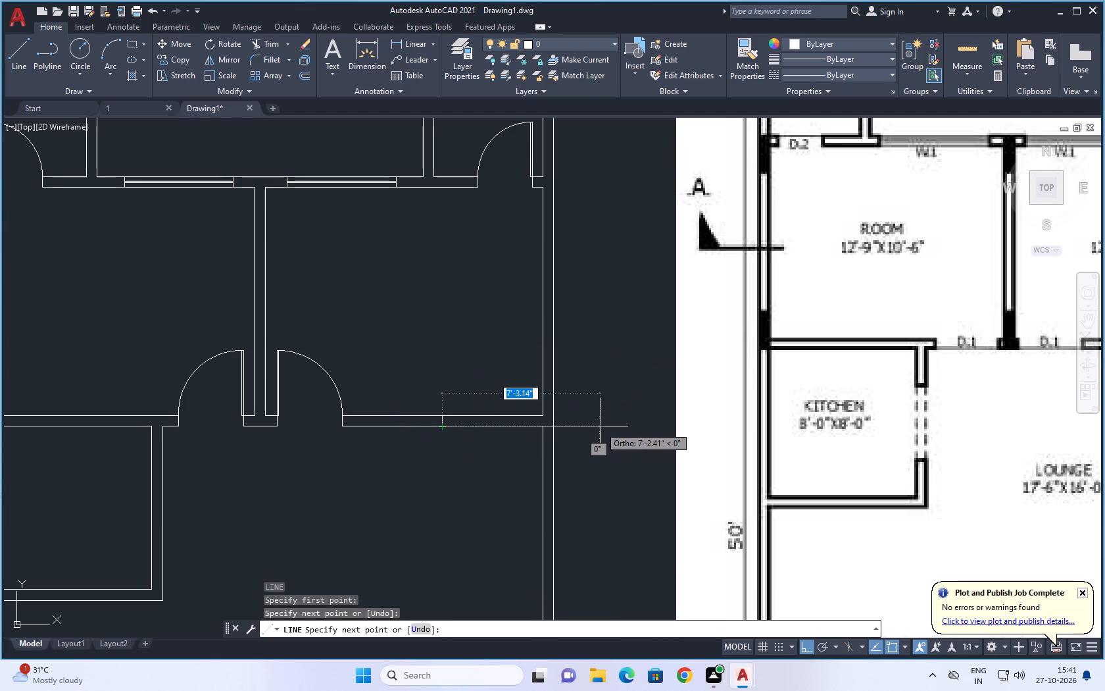
{"action": "key", "text": "Escape"}
Offset the short vertical line in the east room's lower wall 2.5' to both sides to form the window's end lines.
{"action": "key", "text": "o"}
{"action": "key", "text": "space"}
{"action": "key", "text": "2"}
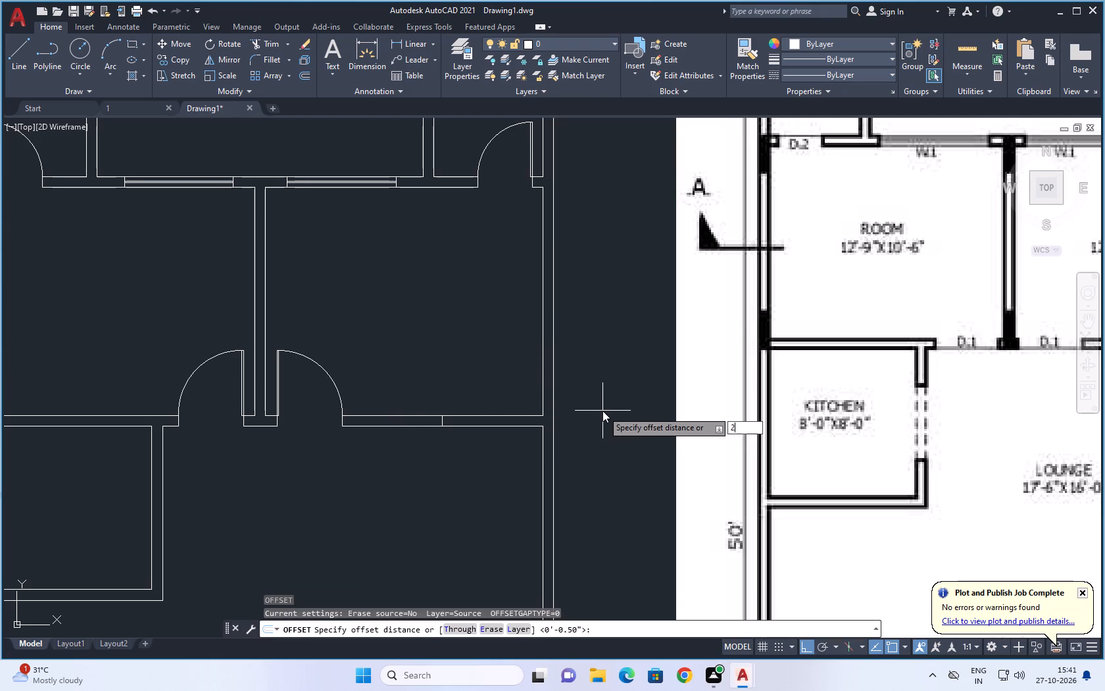
{"action": "key", "text": "period"}
{"action": "type", "text": "5'"}
{"action": "key", "text": "space"}
{"action": "left_click", "coordinate": [443, 420]}
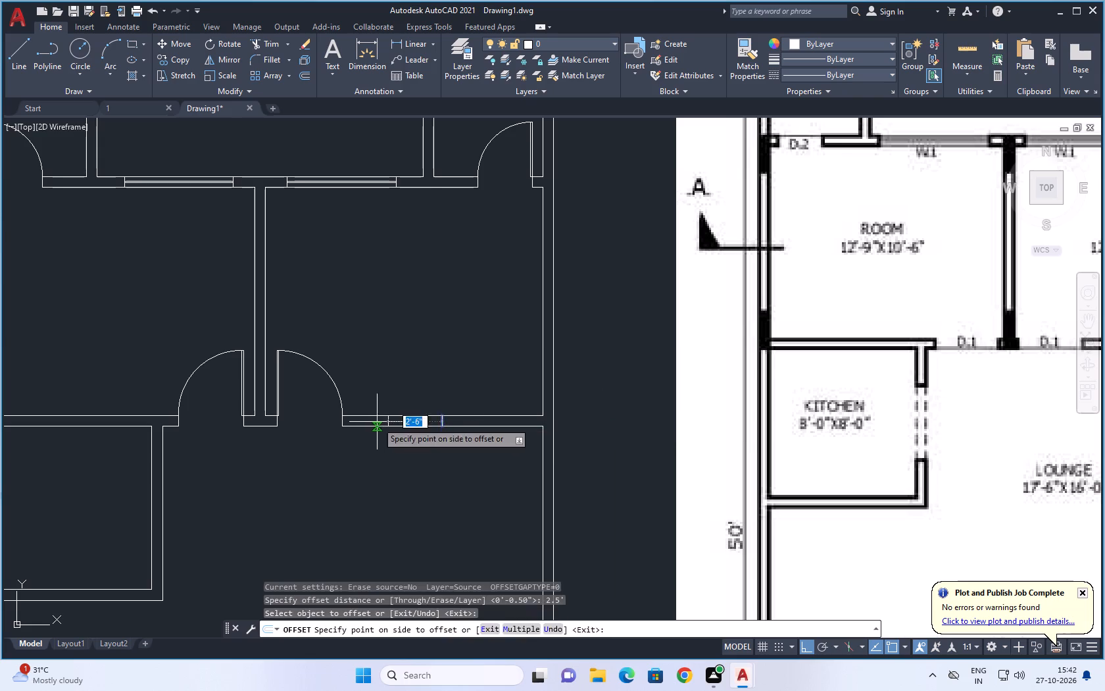
{"action": "left_click", "coordinate": [376, 422]}
{"action": "left_click_drag", "start_coordinate": [442, 423], "coordinate": [449, 426]}
{"action": "left_click", "coordinate": [566, 447]}
{"action": "key", "text": "Escape"}
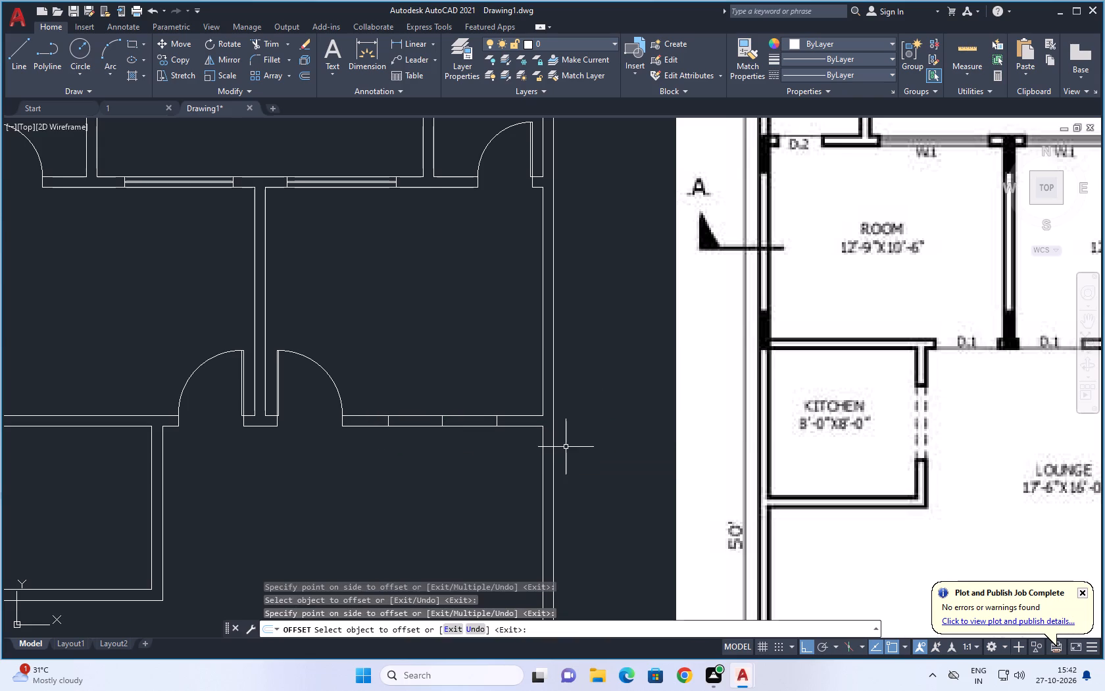
{"action": "key", "text": "Escape"}
Draw a 5' horizontal centre line between the midpoints of the two end lines of the east room's lower window.
{"action": "key", "text": "l"}
{"action": "key", "text": "space"}
{"action": "left_click", "coordinate": [387, 421]}
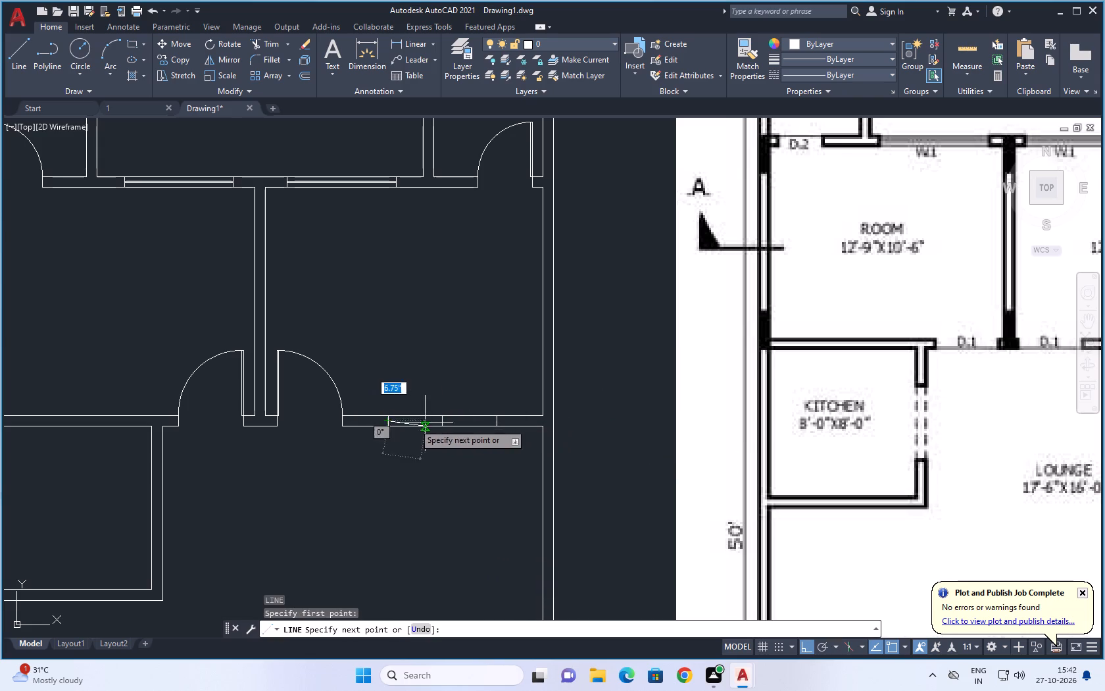
{"action": "left_click", "coordinate": [499, 422]}
{"action": "key", "text": "Escape"}
Offset the lower window's horizontal centre line 0.5" above and below to form the two glass lines.
{"action": "key", "text": "o"}
{"action": "key", "text": "space"}
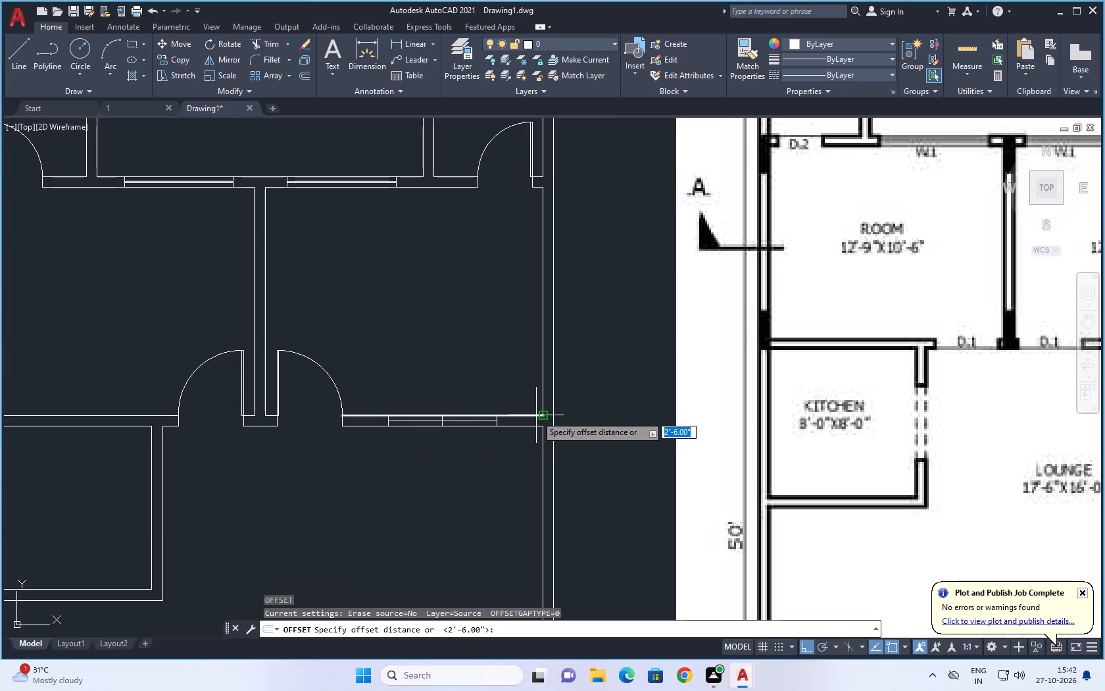
{"action": "type", "text": ".5"}
{"action": "key", "text": "space"}
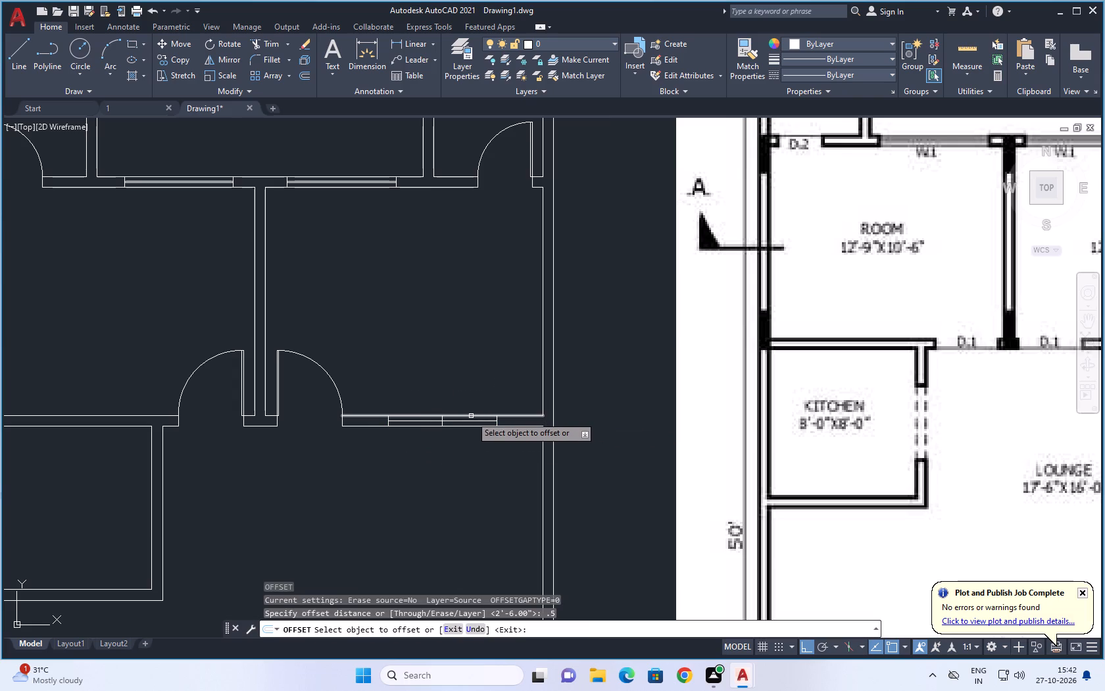
{"action": "left_click", "coordinate": [469, 419]}
{"action": "left_click", "coordinate": [463, 422]}
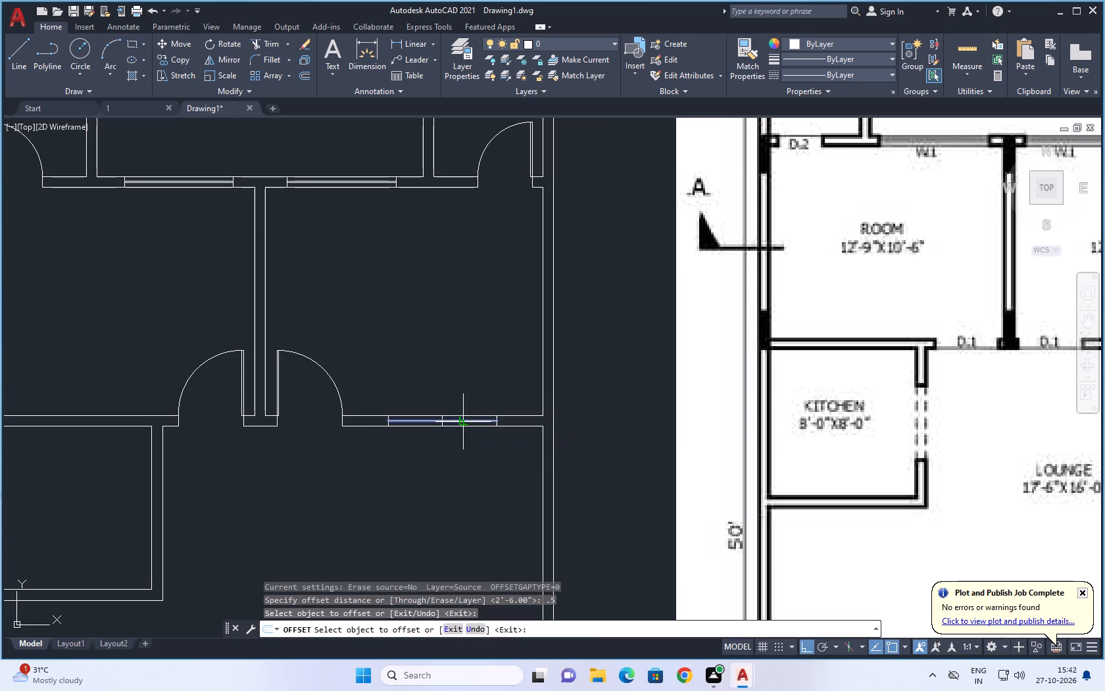
{"action": "left_click", "coordinate": [468, 377]}
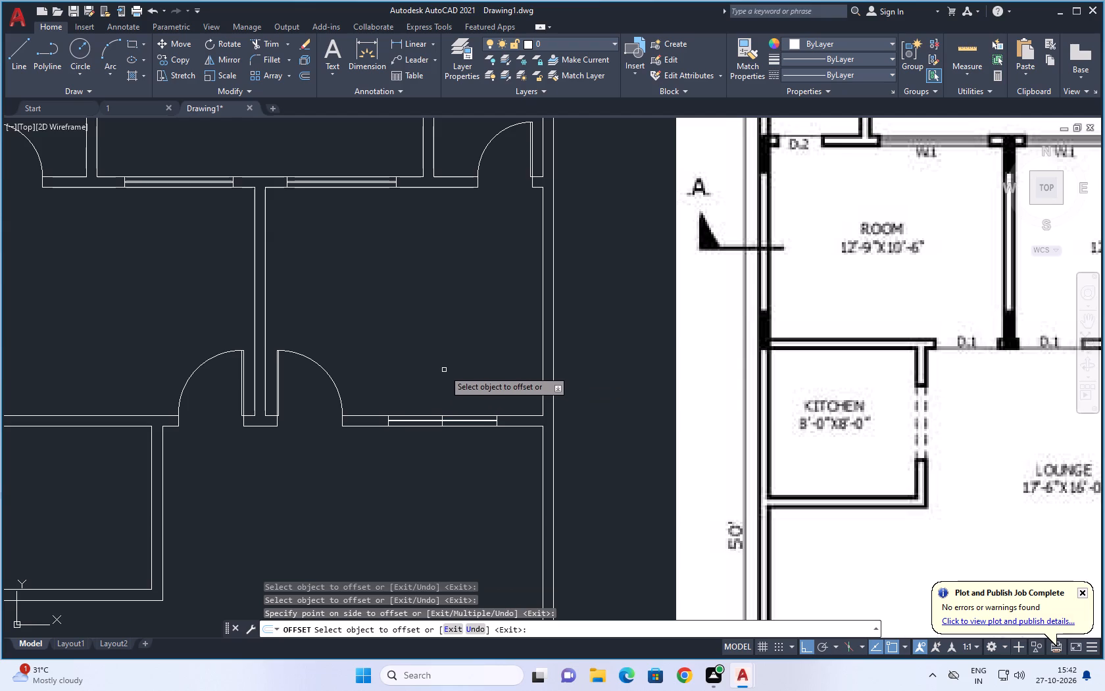
{"action": "scroll", "coordinate": [457, 420], "scroll_direction": "up", "scroll_amount": 3}
{"action": "left_click", "coordinate": [453, 428]}
{"action": "left_click", "coordinate": [454, 468]}
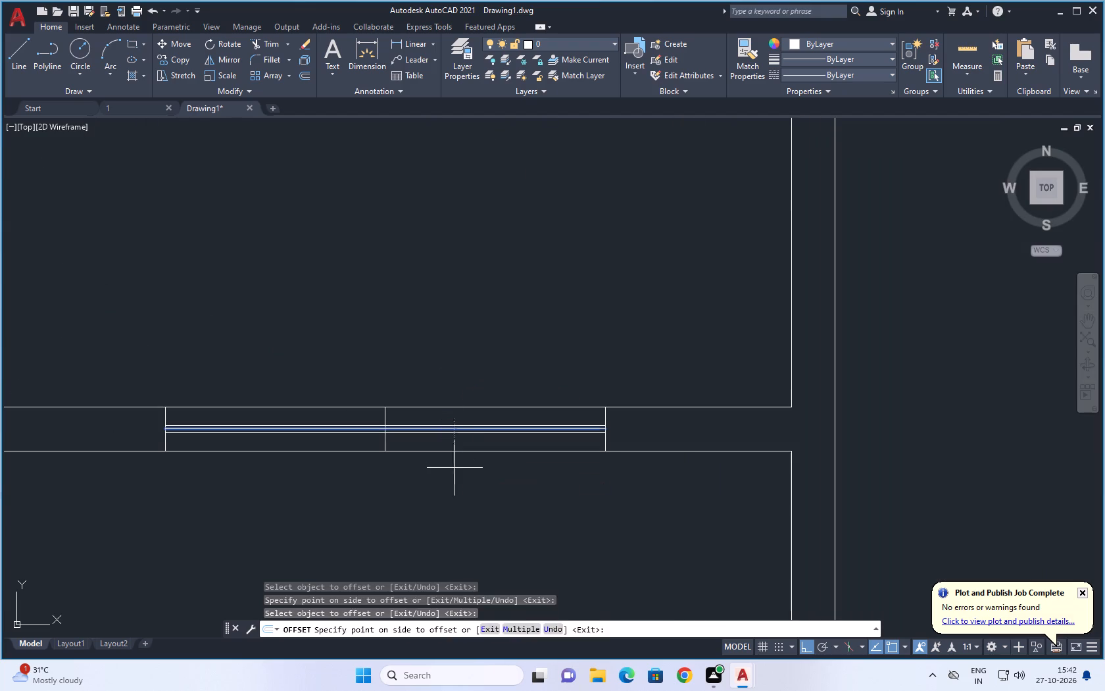
{"action": "key", "text": "Escape"}
Erase the short vertical line in the middle of the east room's lower window and the window's horizontal centre line.
{"action": "left_click", "coordinate": [383, 444]}
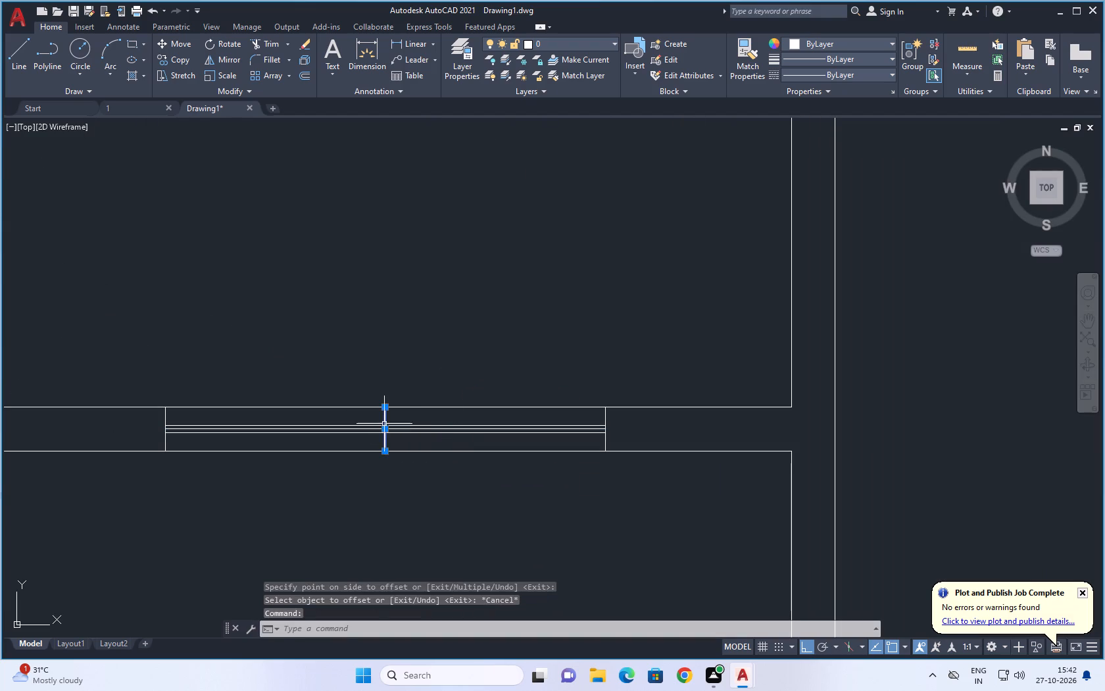
{"action": "key", "text": "Delete"}
{"action": "left_click", "coordinate": [391, 429]}
{"action": "key", "text": "Delete"}
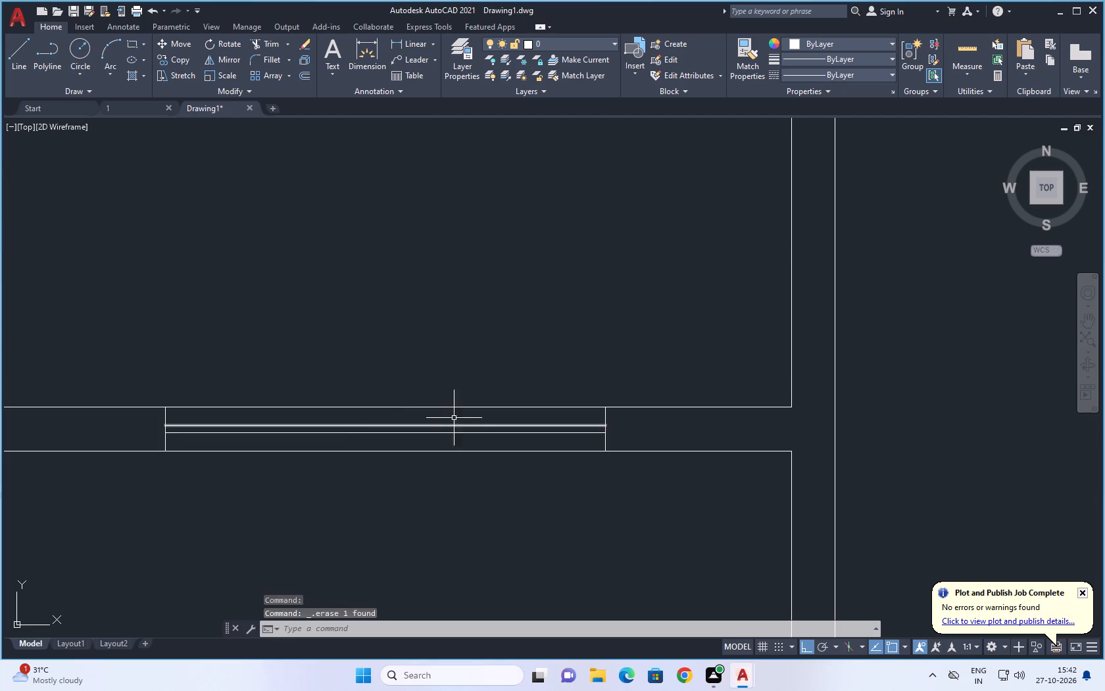
Compare the redrawn plan with the ground floor reference image to examine the windows between the lounge and the front rooms.
{"action": "scroll", "coordinate": [465, 403], "scroll_direction": "down", "scroll_amount": 3}
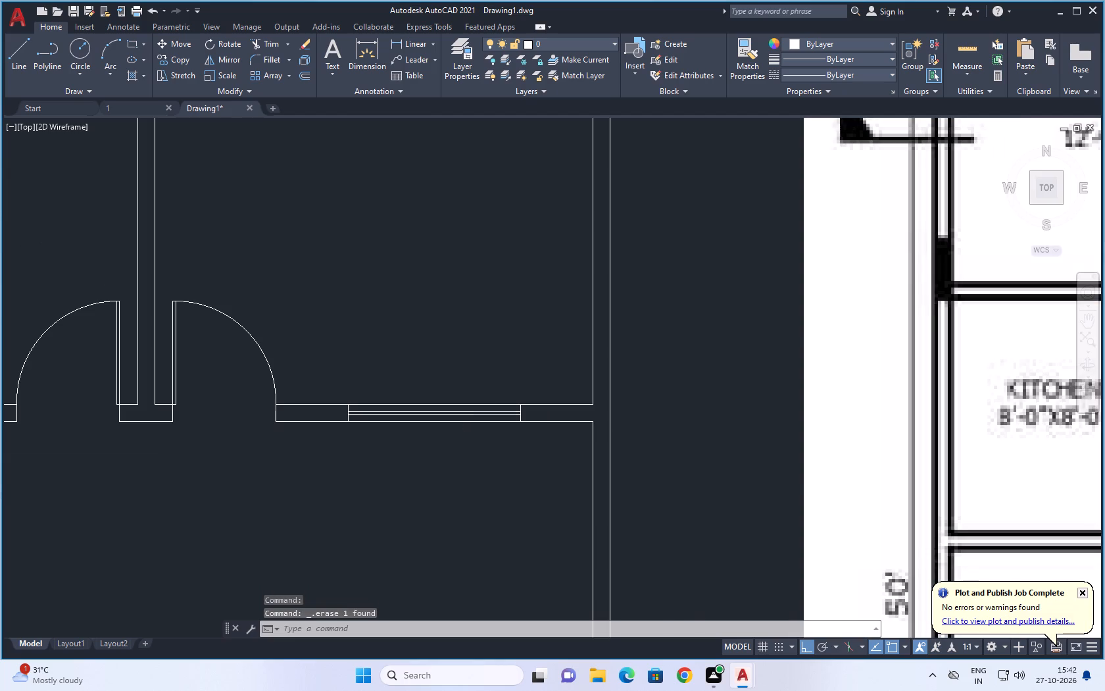
{"action": "scroll", "coordinate": [465, 403], "scroll_direction": "down", "scroll_amount": 1}
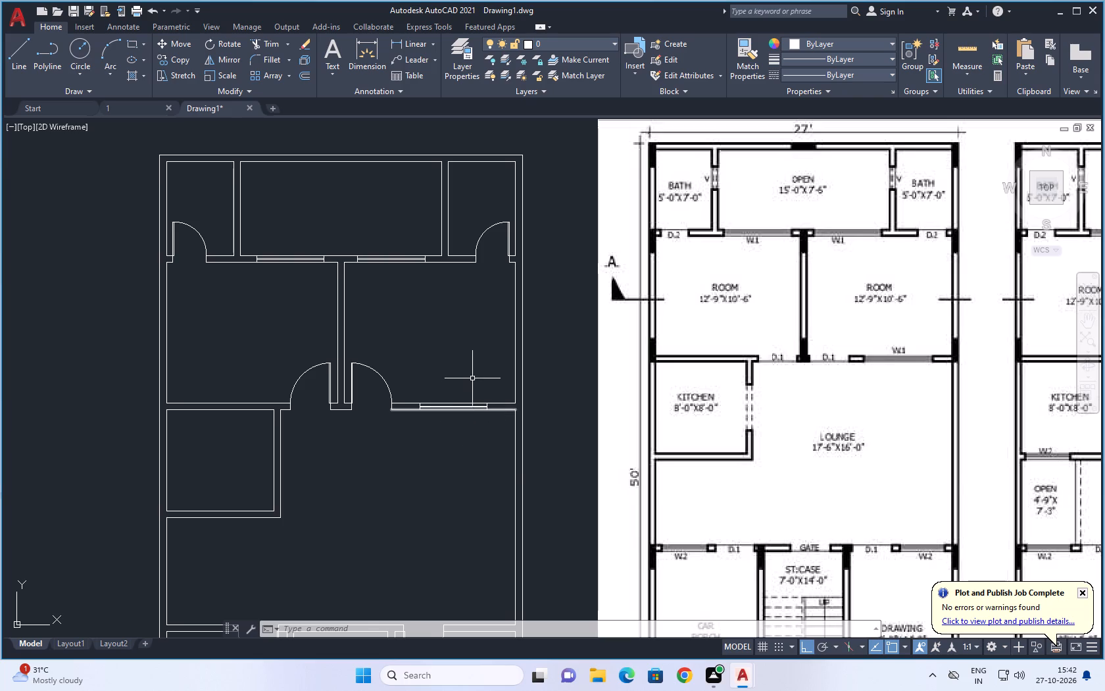
{"action": "scroll", "coordinate": [473, 374], "scroll_direction": "down", "scroll_amount": 1}
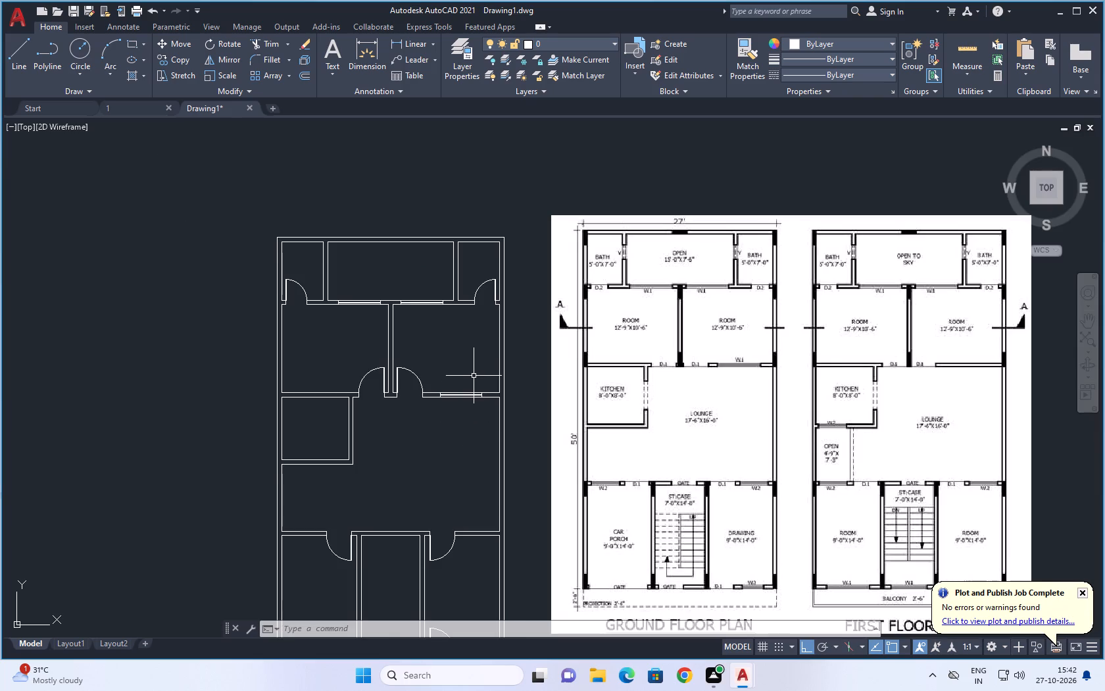
{"action": "scroll", "coordinate": [452, 413], "scroll_direction": "down", "scroll_amount": 1}
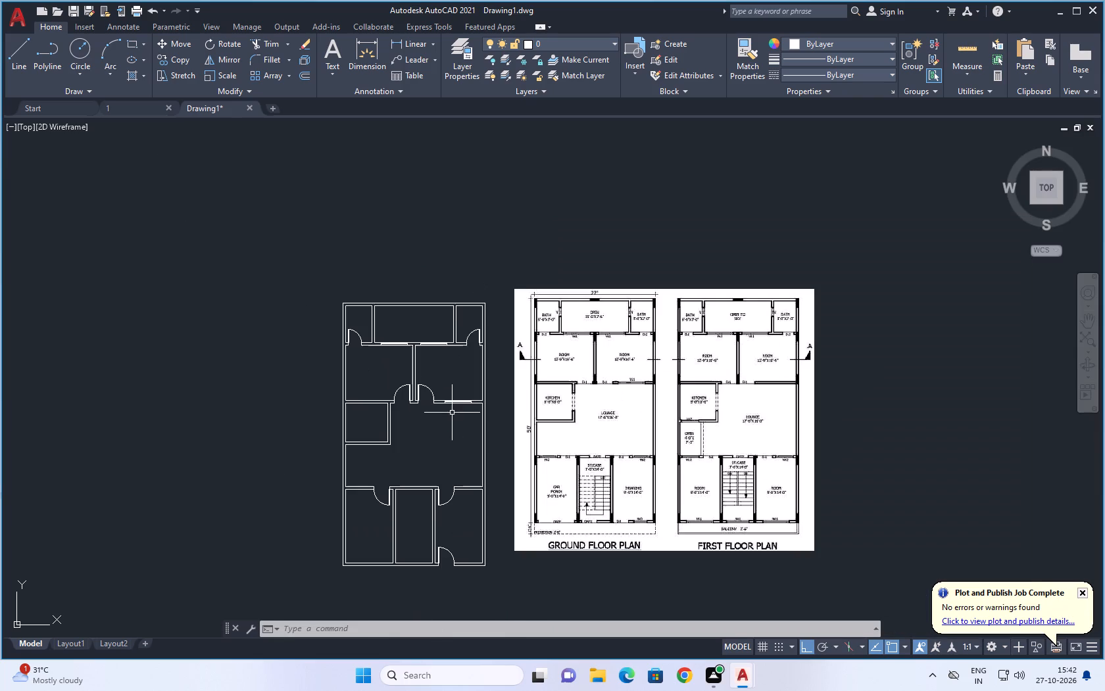
{"action": "scroll", "coordinate": [547, 461], "scroll_direction": "up", "scroll_amount": 3}
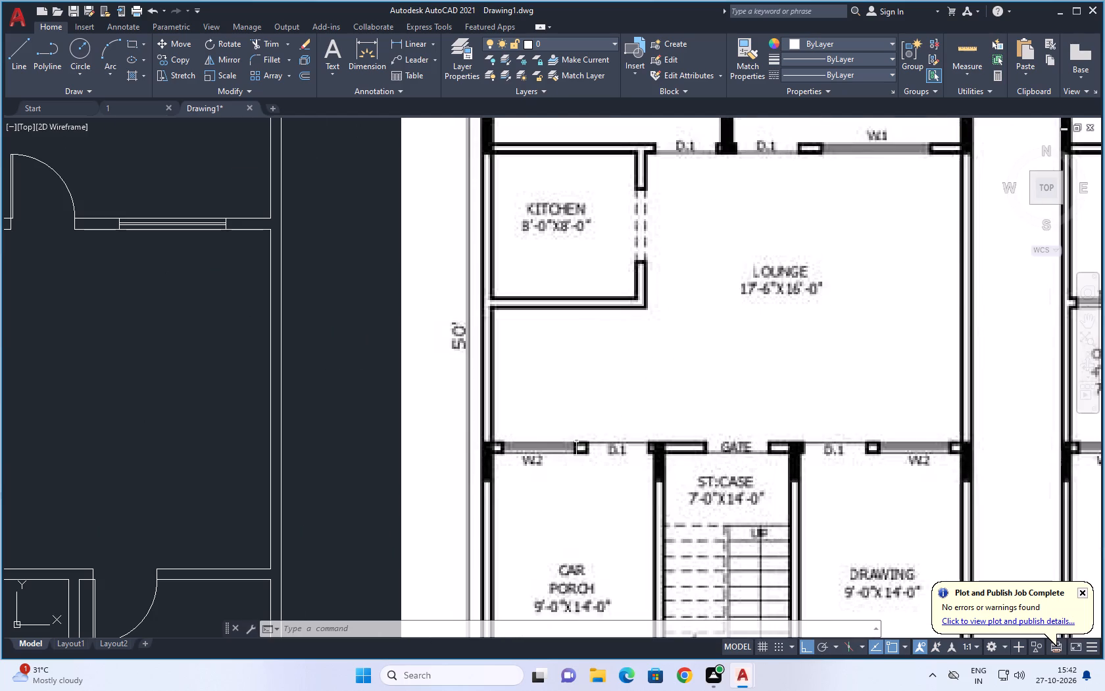
{"action": "scroll", "coordinate": [576, 440], "scroll_direction": "down", "scroll_amount": 2}
{"action": "scroll", "coordinate": [229, 516], "scroll_direction": "up", "scroll_amount": 1}
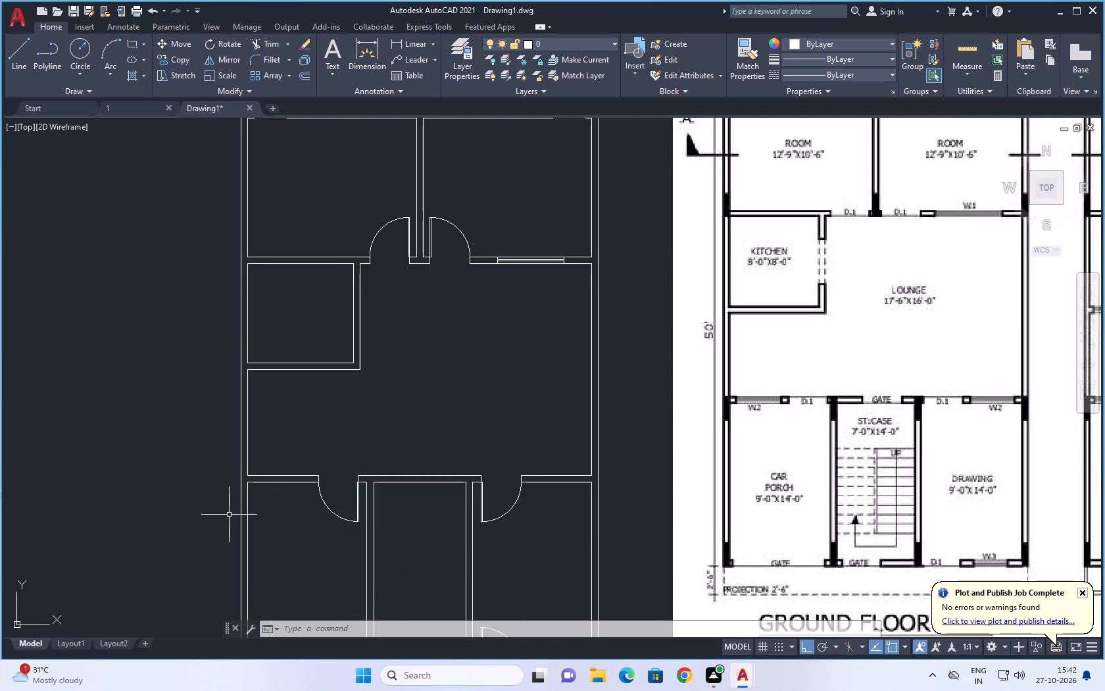
{"action": "scroll", "coordinate": [229, 515], "scroll_direction": "up", "scroll_amount": 1}
{"action": "scroll", "coordinate": [234, 504], "scroll_direction": "down", "scroll_amount": 1}
Draw a short vertical line across the car porch's upper wall, midway between the west wall and the door opening.
{"action": "key", "text": "Escape"}
{"action": "key", "text": "l"}
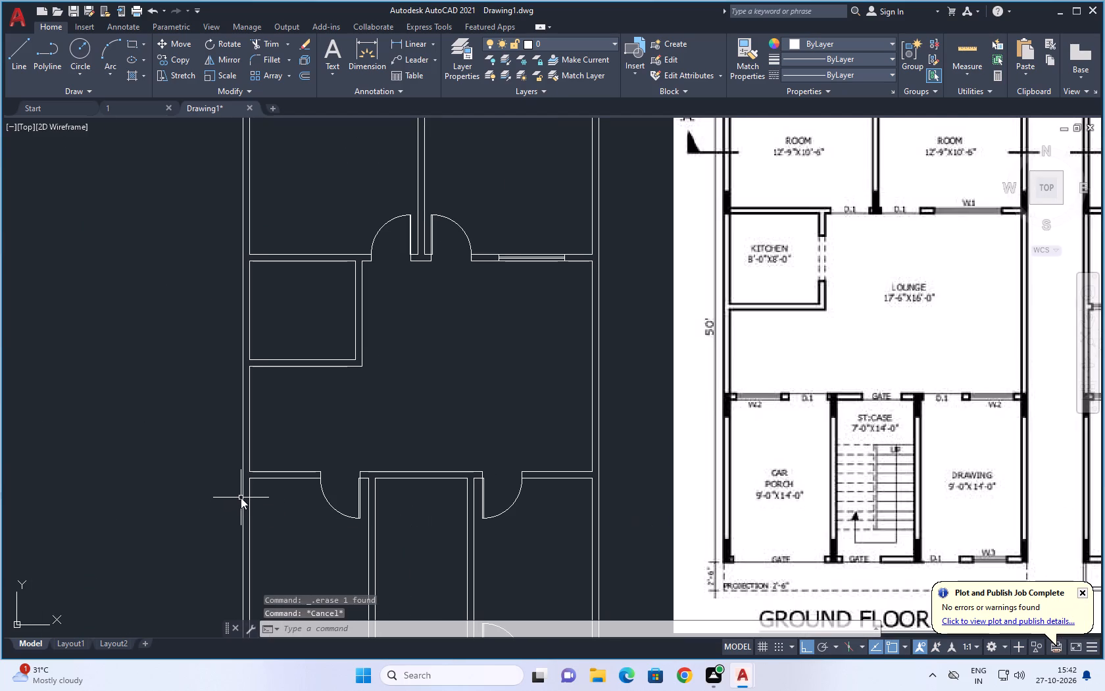
{"action": "key", "text": "space"}
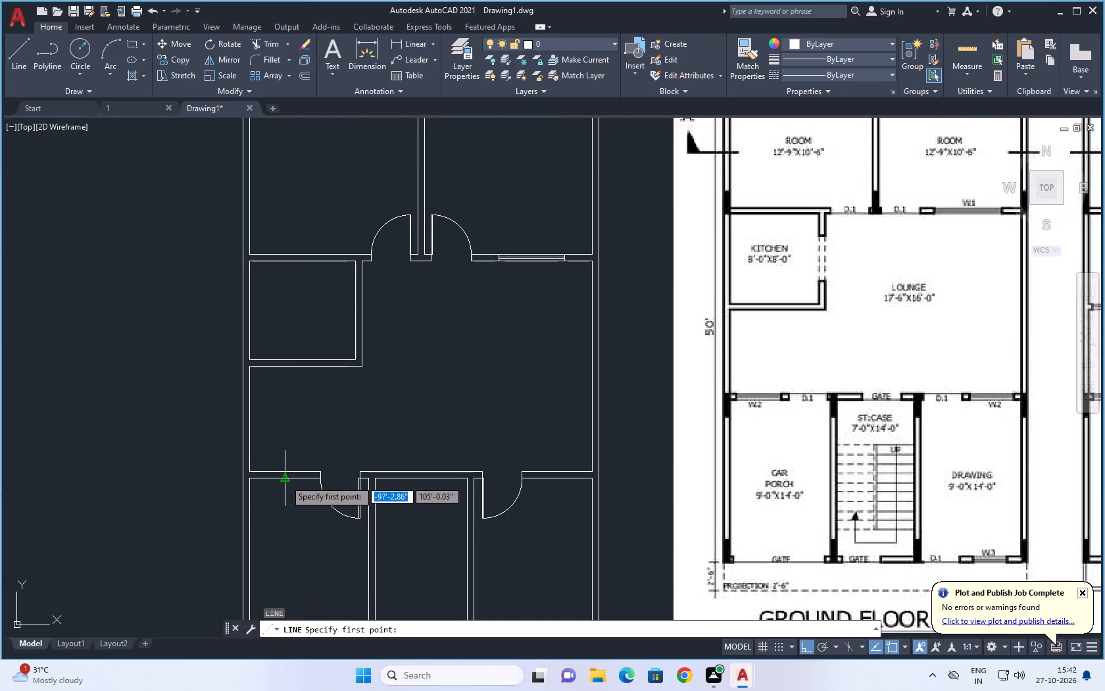
{"action": "left_click", "coordinate": [285, 480]}
{"action": "scroll", "coordinate": [285, 471], "scroll_direction": "up", "scroll_amount": 3}
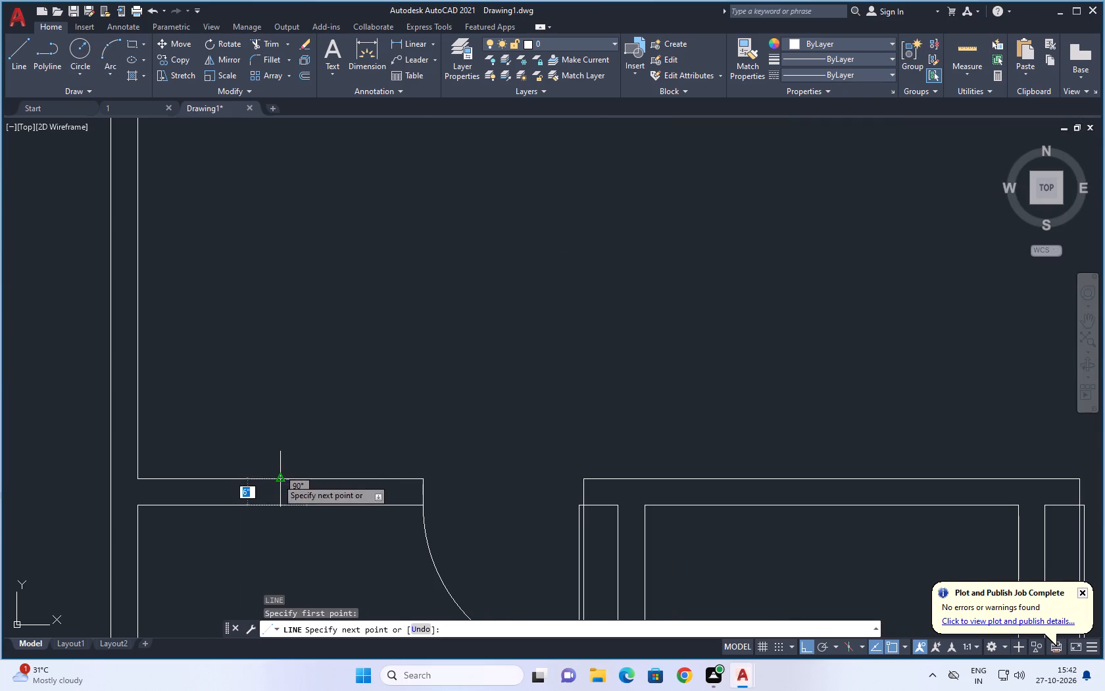
{"action": "left_click", "coordinate": [276, 478]}
{"action": "key", "text": "Escape"}
Offset the short vertical line in the car porch's upper wall 2' to both sides to form the window's end lines.
{"action": "type", "text": "O"}
{"action": "key", "text": "space"}
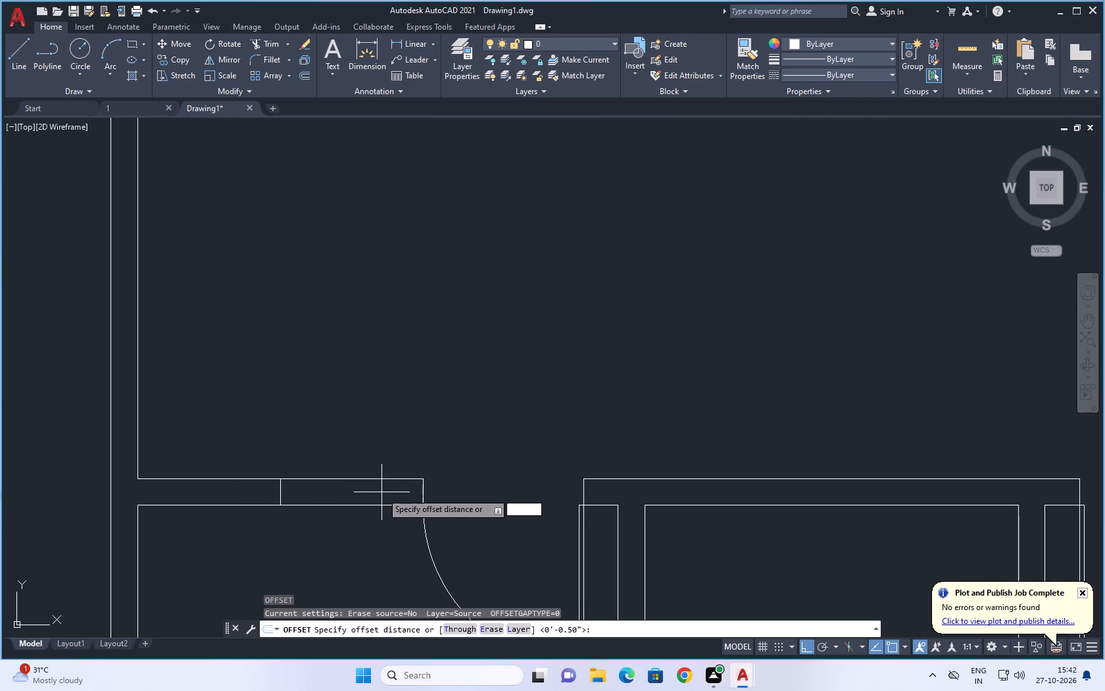
{"action": "key", "text": "2"}
{"action": "key", "text": "apostrophe"}
{"action": "key", "text": "space"}
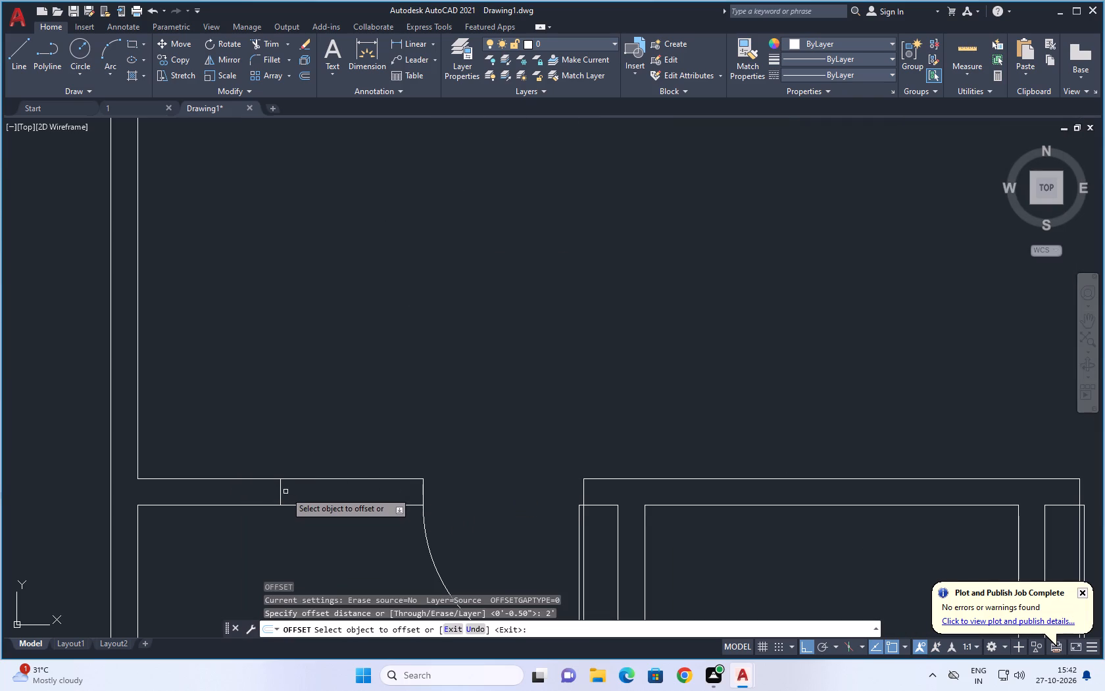
{"action": "left_click", "coordinate": [279, 487]}
{"action": "left_click", "coordinate": [337, 490]}
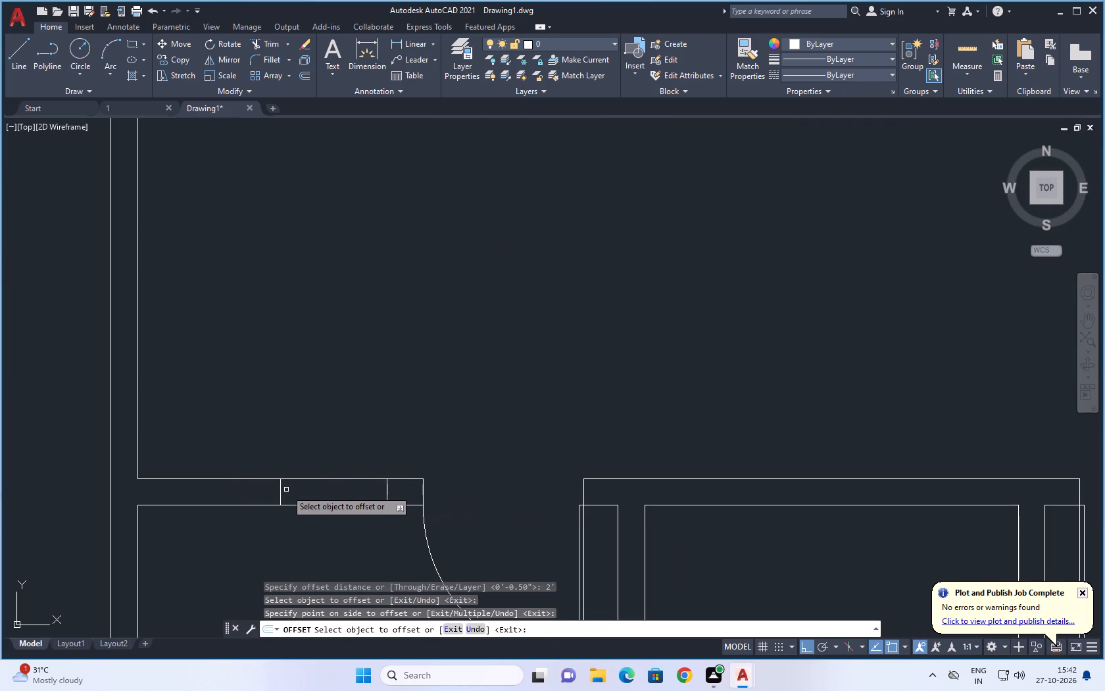
{"action": "left_click_drag", "start_coordinate": [281, 487], "coordinate": [269, 486]}
{"action": "left_click", "coordinate": [214, 482]}
{"action": "key", "text": "Escape"}
Draw a horizontal centre line between the midpoints of the two end lines of the car porch's window.
{"action": "key", "text": "l"}
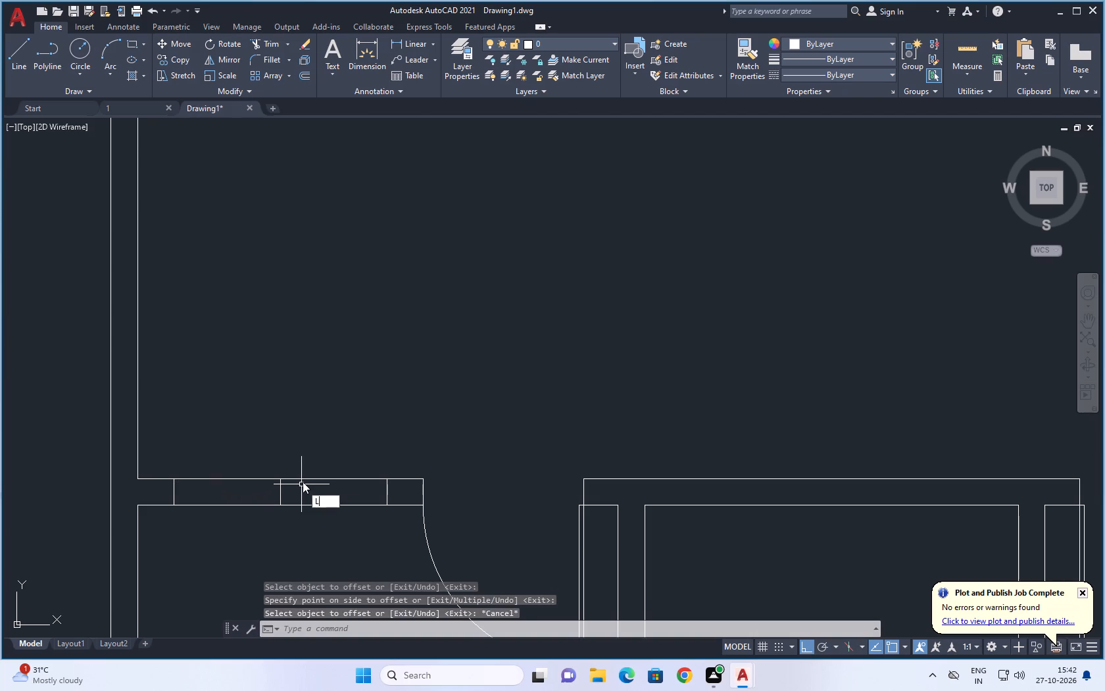
{"action": "key", "text": "space"}
{"action": "left_click", "coordinate": [173, 491]}
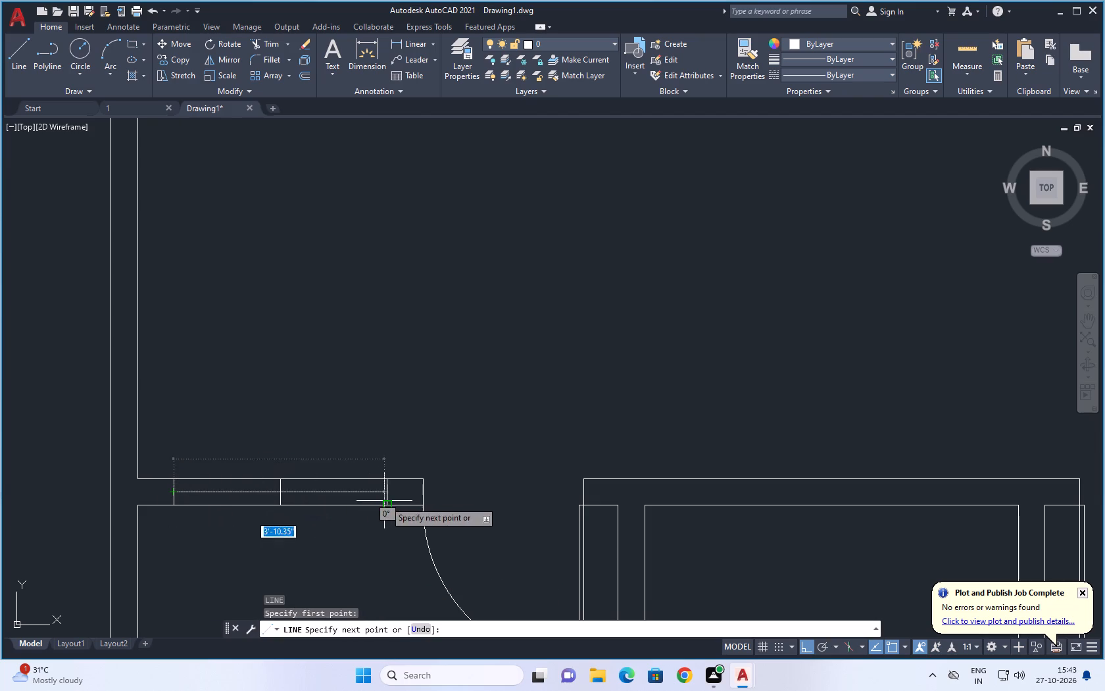
{"action": "left_click", "coordinate": [389, 494]}
{"action": "key", "text": "Escape"}
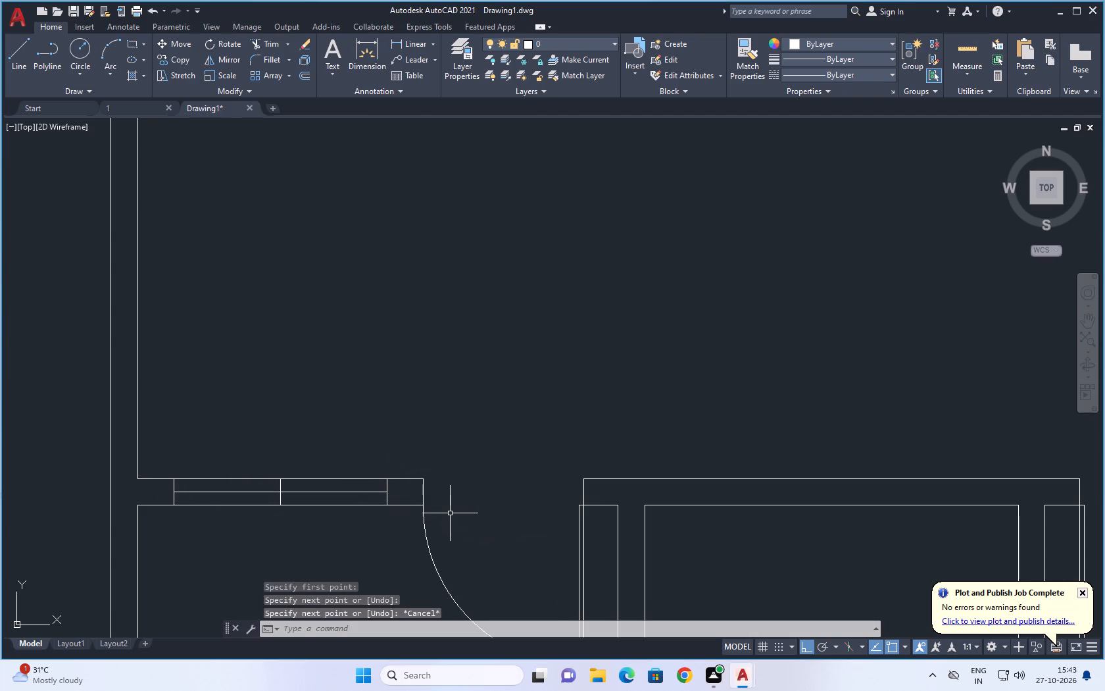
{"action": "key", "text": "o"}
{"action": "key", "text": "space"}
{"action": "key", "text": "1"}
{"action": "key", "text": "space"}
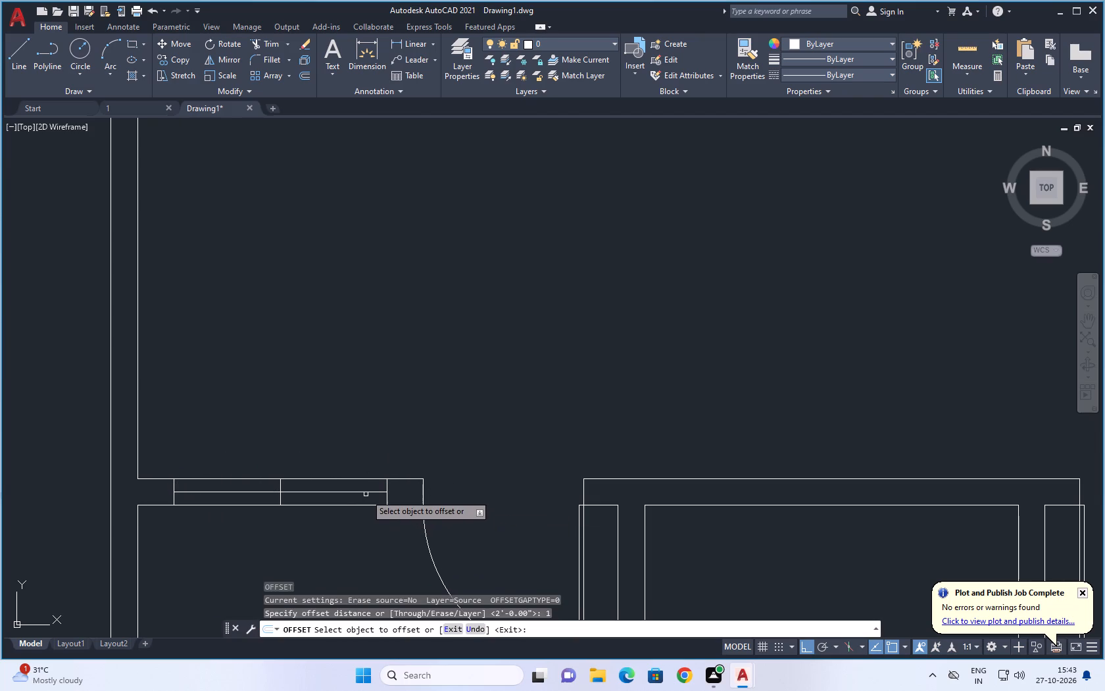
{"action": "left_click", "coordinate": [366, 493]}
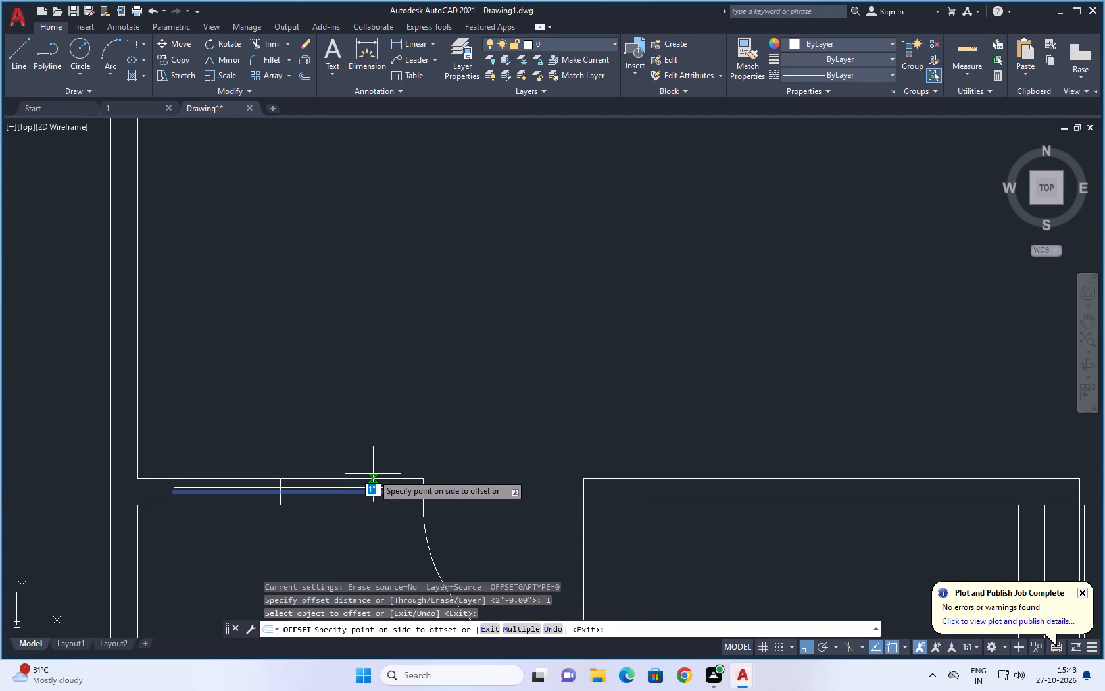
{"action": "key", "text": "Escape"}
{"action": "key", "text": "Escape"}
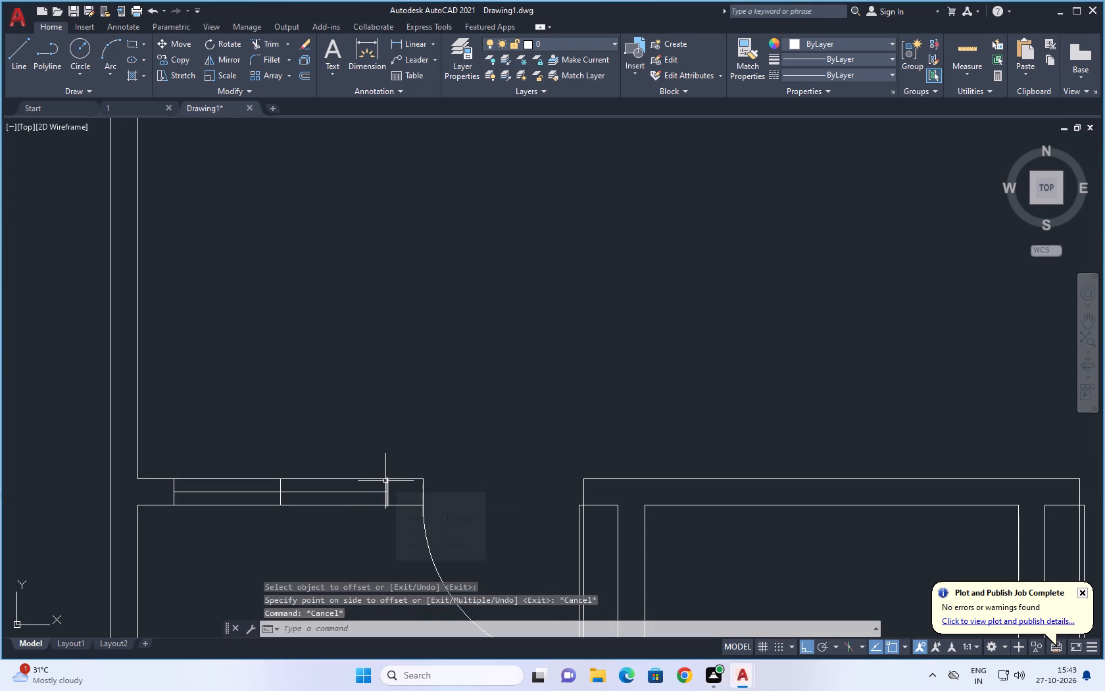
Offset the car porch window's horizontal centre line 0.5" above and below to form the two glass lines.
{"action": "key", "text": "o"}
{"action": "key", "text": "space"}
{"action": "type", "text": "."}
{"action": "type", "text": "5"}
{"action": "key", "text": "space"}
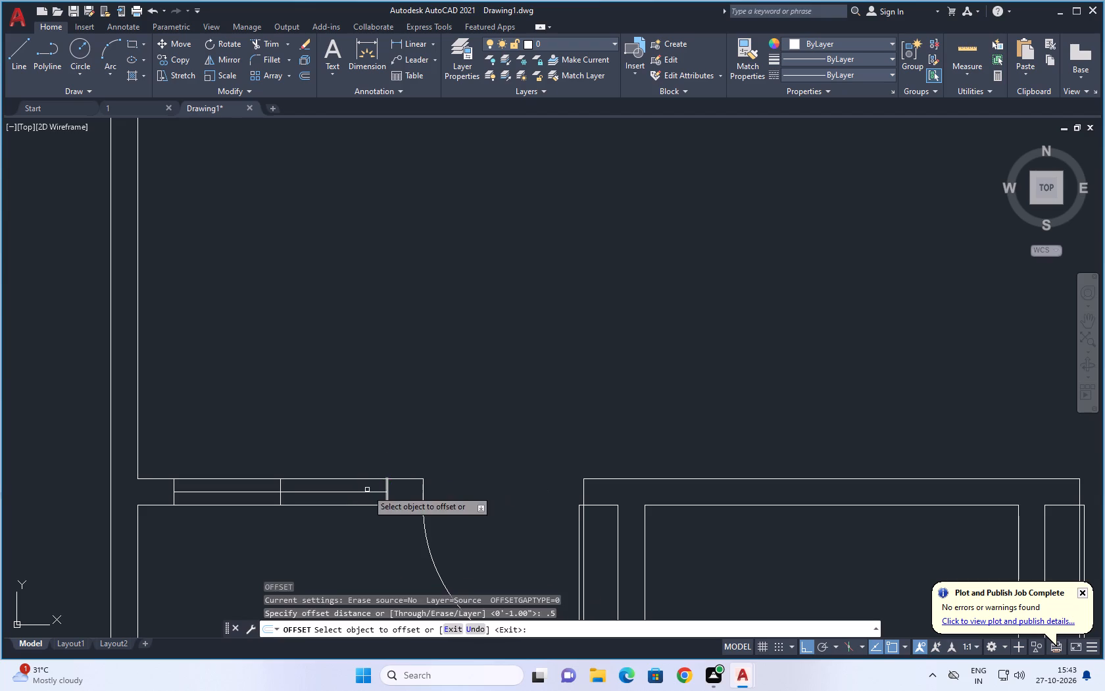
{"action": "left_click", "coordinate": [360, 491]}
{"action": "left_click", "coordinate": [355, 440]}
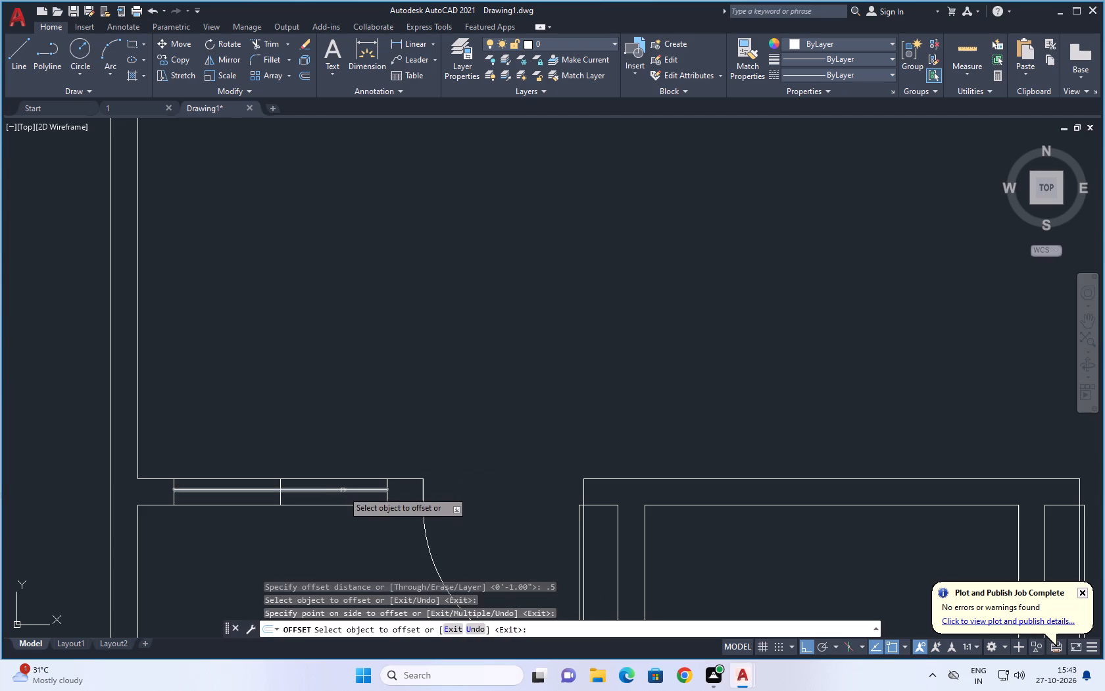
{"action": "left_click", "coordinate": [343, 493]}
{"action": "left_click", "coordinate": [338, 523]}
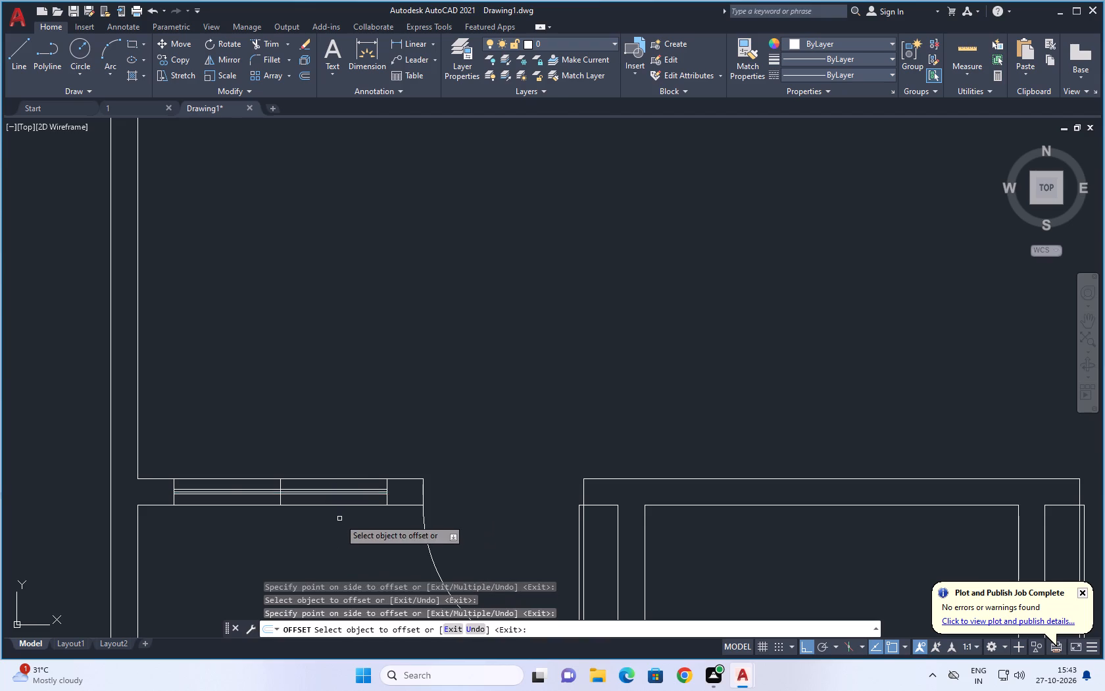
{"action": "key", "text": "Escape"}
Erase the short vertical middle line and the horizontal centre line inside the car porch's upper wall window.
{"action": "scroll", "coordinate": [262, 490], "scroll_direction": "up", "scroll_amount": 4}
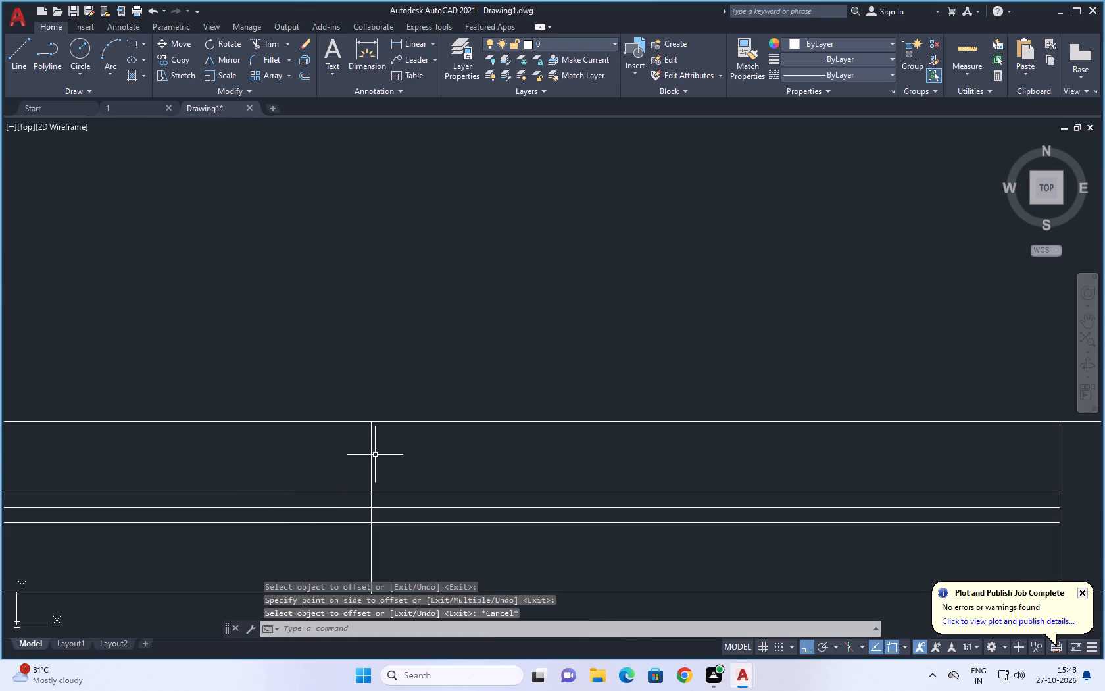
{"action": "left_click", "coordinate": [371, 450]}
{"action": "left_click", "coordinate": [298, 508]}
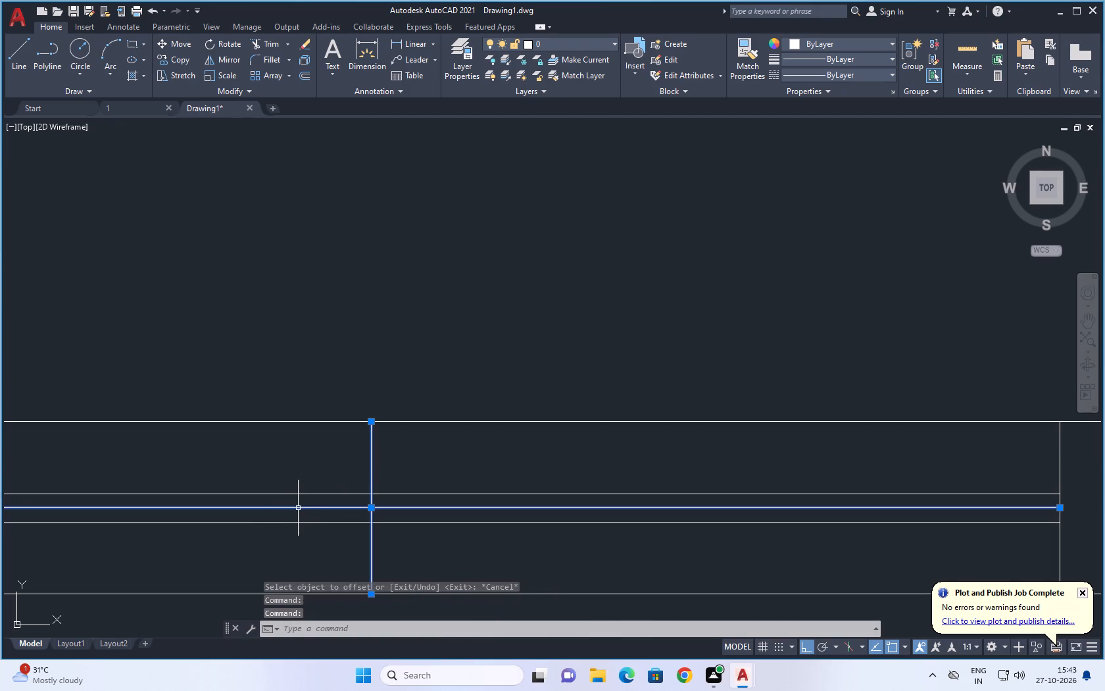
{"action": "key", "text": "Delete"}
{"action": "scroll", "coordinate": [383, 429], "scroll_direction": "down", "scroll_amount": 4}
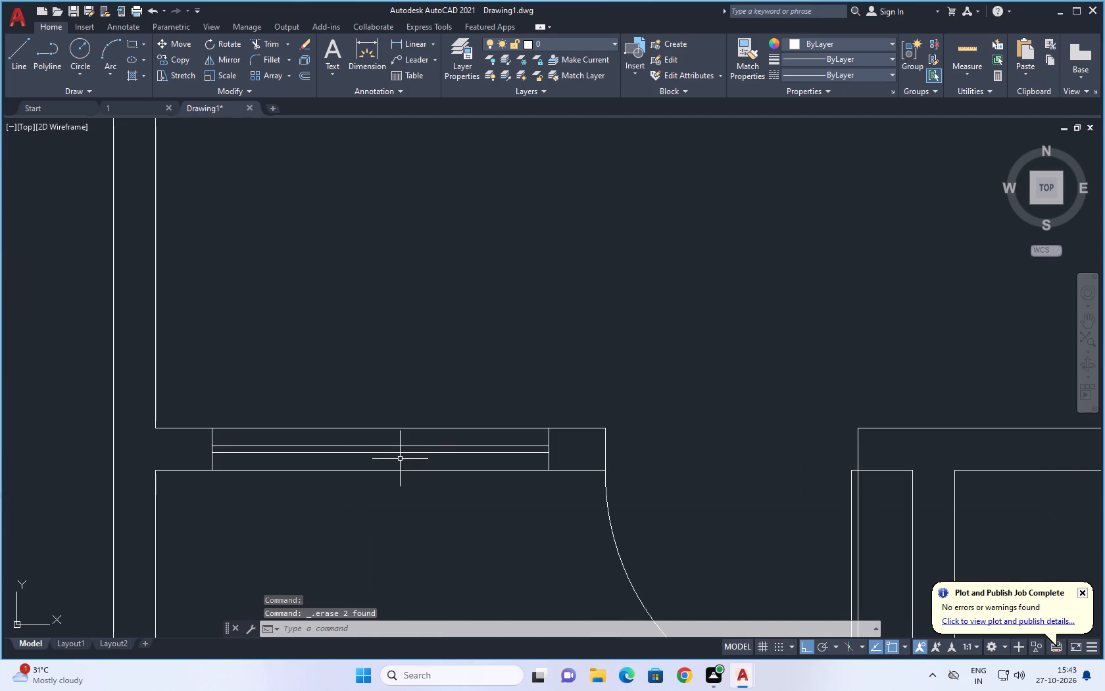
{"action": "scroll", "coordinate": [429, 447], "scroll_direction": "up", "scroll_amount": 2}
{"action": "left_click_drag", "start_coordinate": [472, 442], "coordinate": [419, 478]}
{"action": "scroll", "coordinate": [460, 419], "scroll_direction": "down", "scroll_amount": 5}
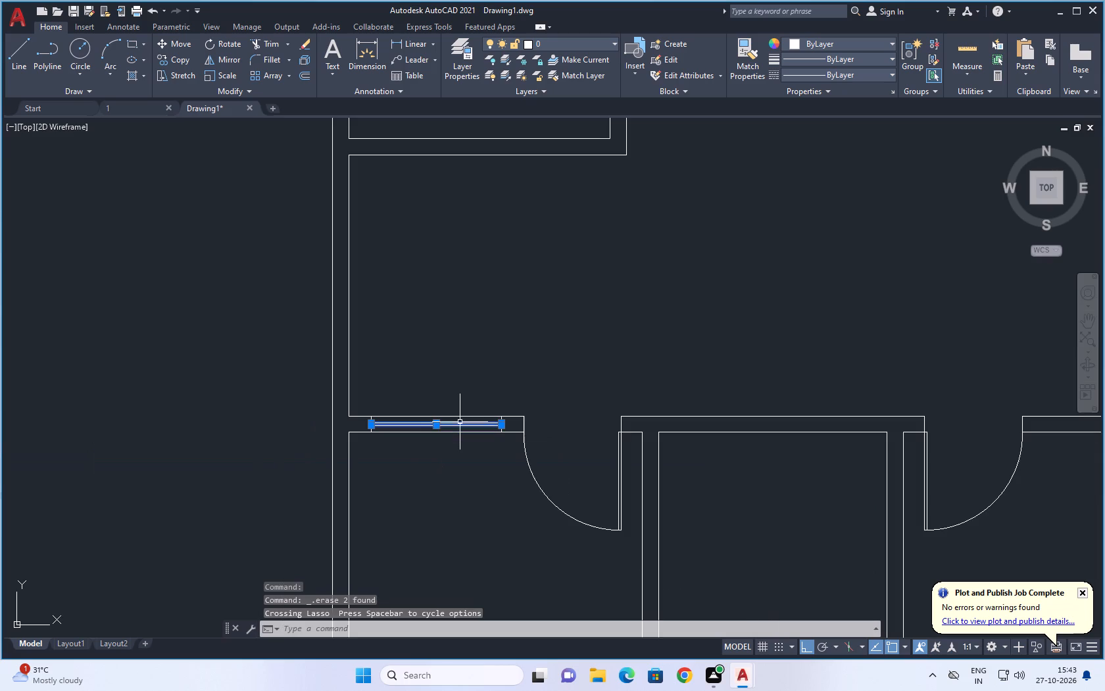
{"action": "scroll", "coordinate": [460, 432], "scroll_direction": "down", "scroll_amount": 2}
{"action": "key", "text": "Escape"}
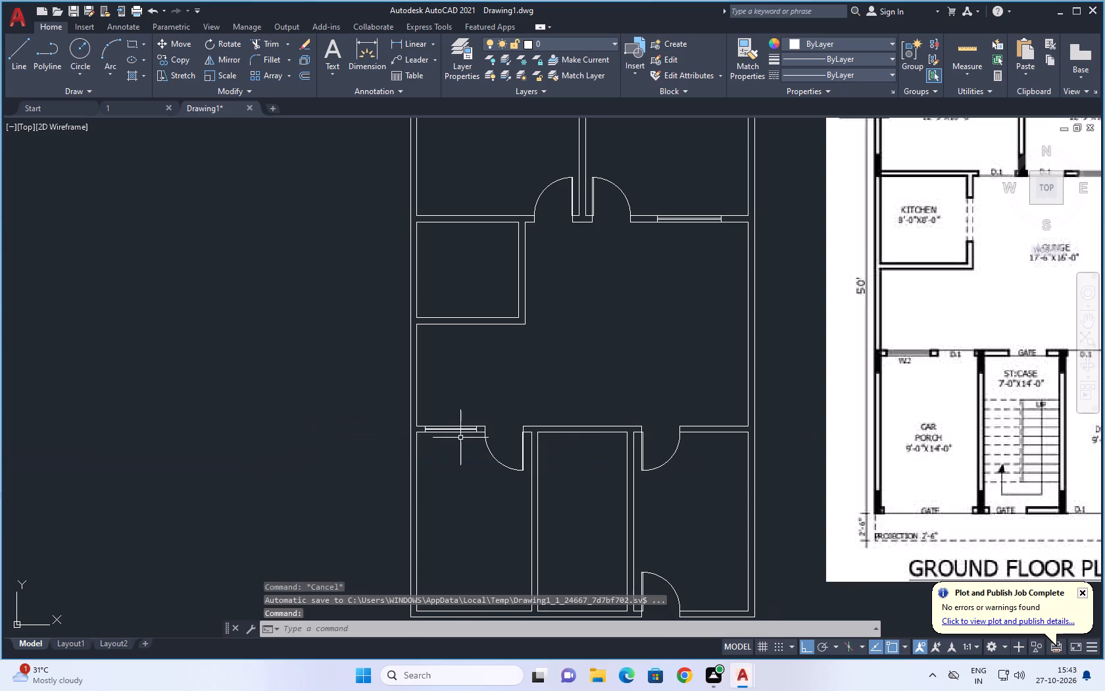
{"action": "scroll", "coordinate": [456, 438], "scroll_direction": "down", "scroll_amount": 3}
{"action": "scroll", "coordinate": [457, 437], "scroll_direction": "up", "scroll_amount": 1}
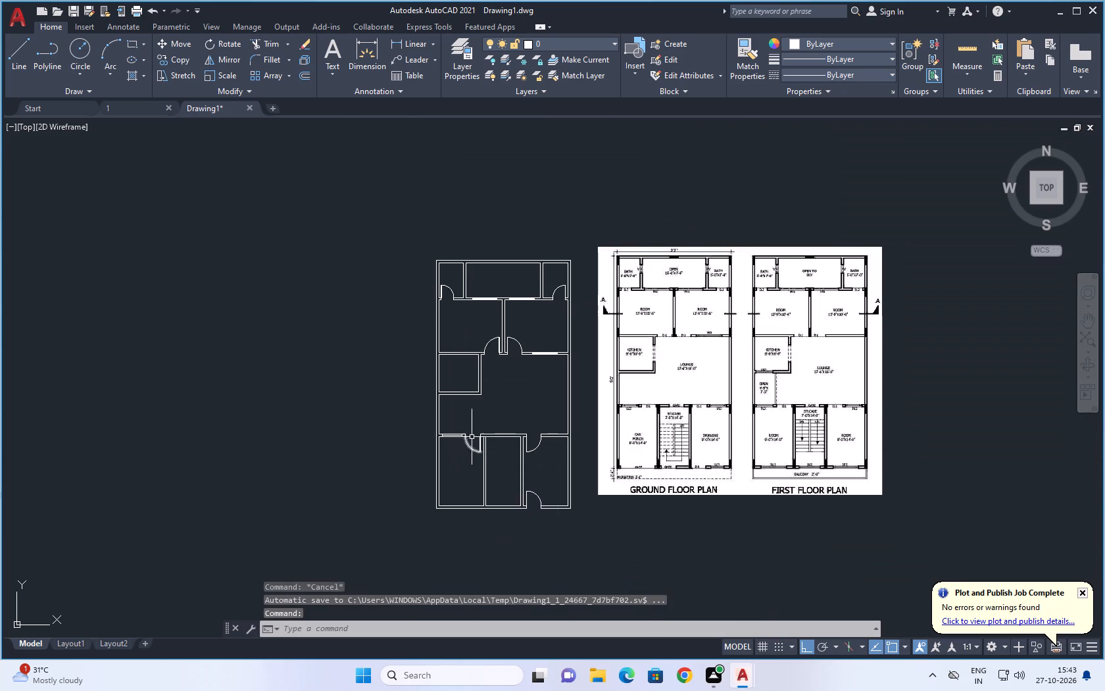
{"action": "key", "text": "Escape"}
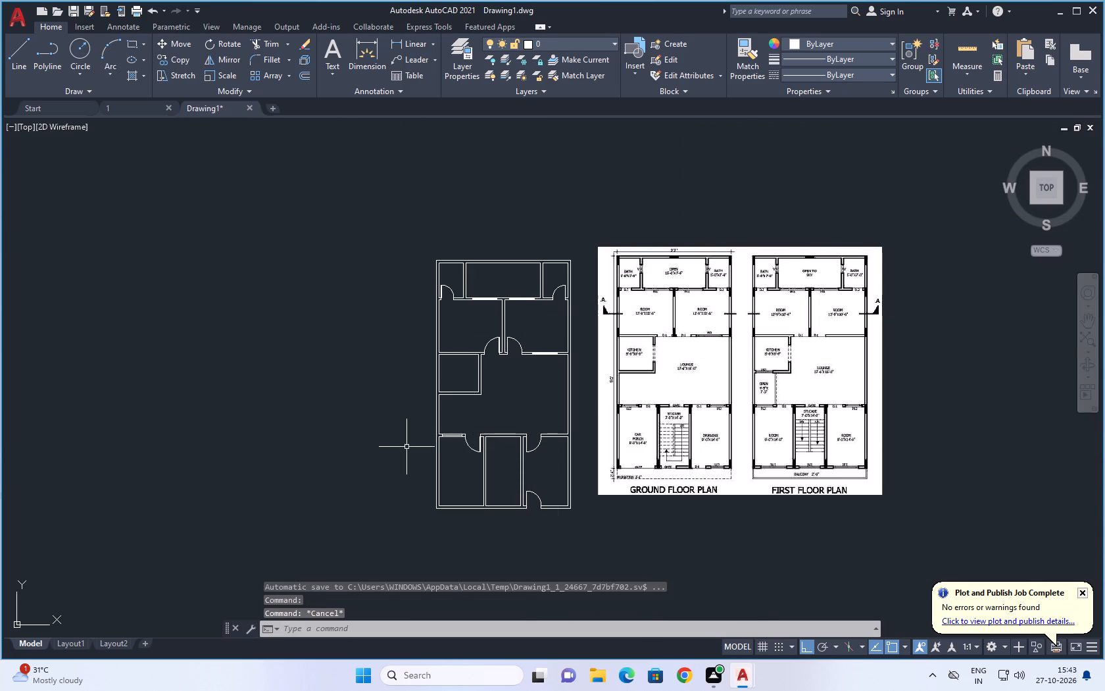
Mirror the car porch window about the plan's vertical centreline into the drawing room's upper wall, keeping the original.
{"action": "scroll", "coordinate": [416, 448], "scroll_direction": "up", "scroll_amount": 4}
{"action": "scroll", "coordinate": [605, 369], "scroll_direction": "up", "scroll_amount": 2}
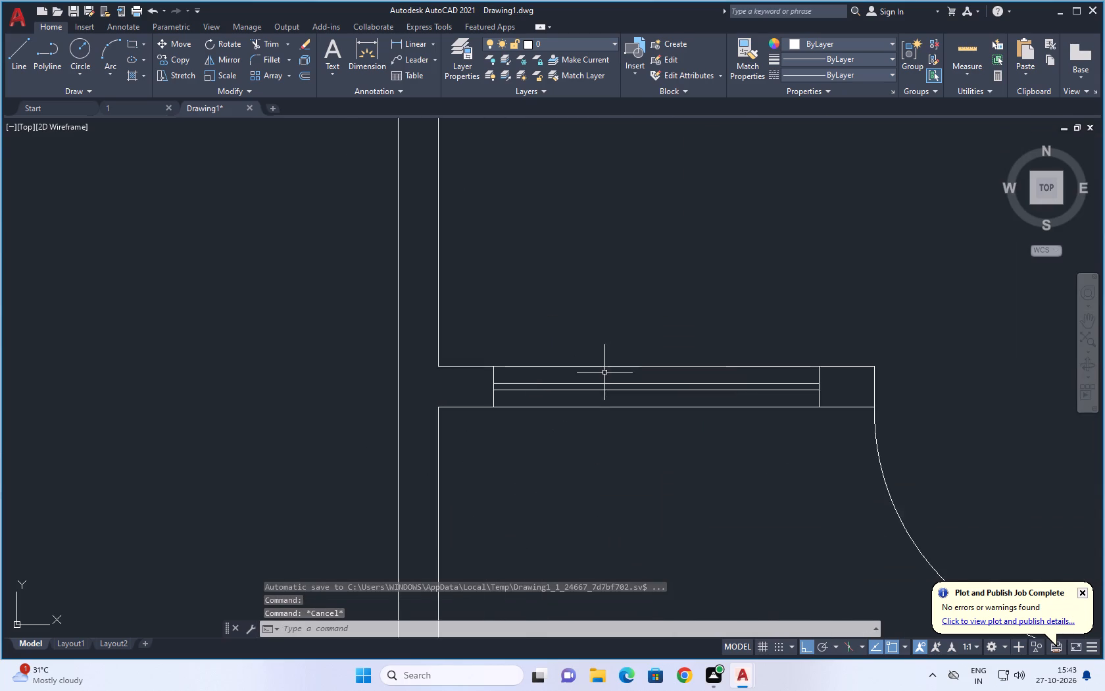
{"action": "scroll", "coordinate": [604, 372], "scroll_direction": "up", "scroll_amount": 1}
{"action": "left_click_drag", "start_coordinate": [619, 376], "coordinate": [567, 413]}
{"action": "left_click_drag", "start_coordinate": [449, 378], "coordinate": [392, 383]}
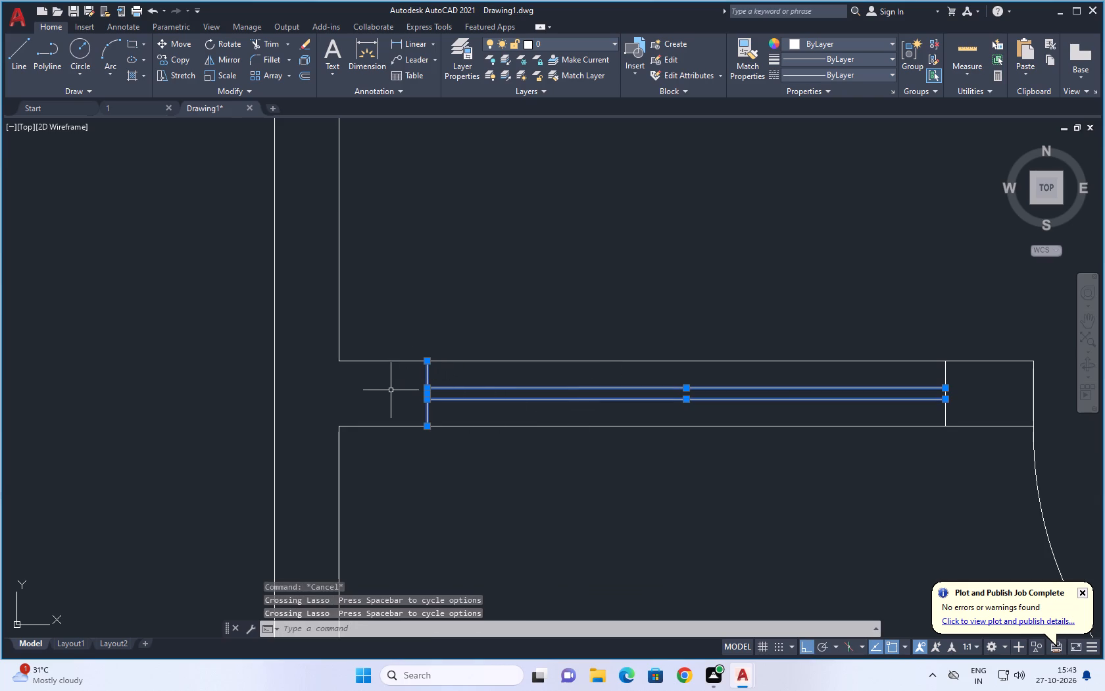
{"action": "left_click_drag", "start_coordinate": [964, 405], "coordinate": [904, 417]}
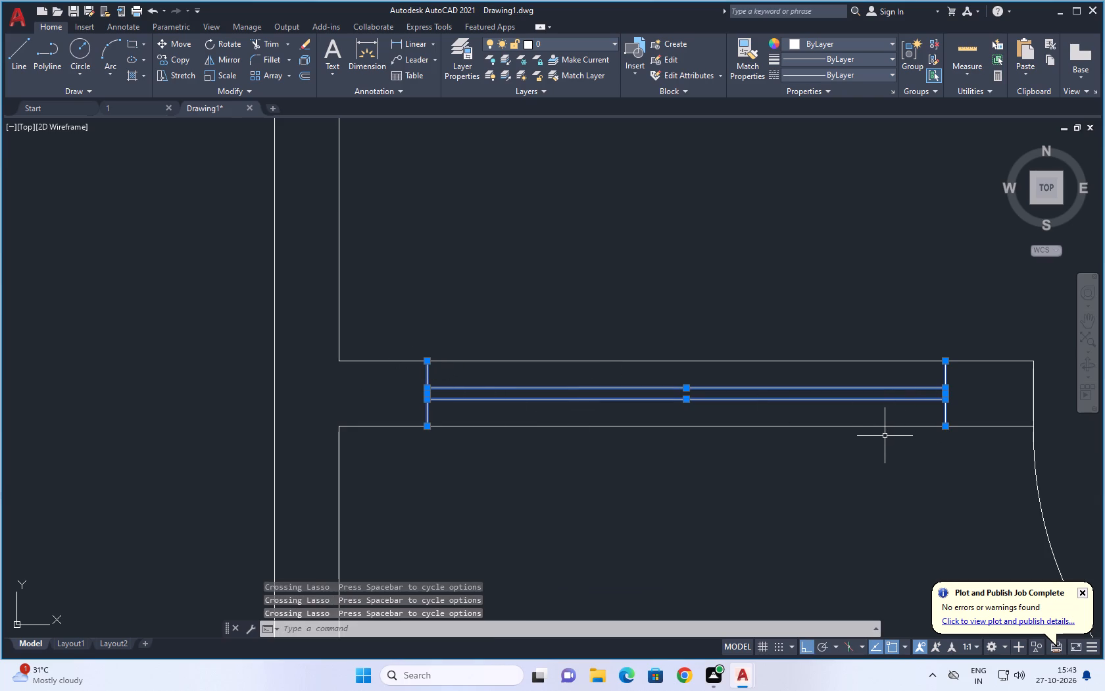
{"action": "type", "text": "MI"}
{"action": "key", "text": "space"}
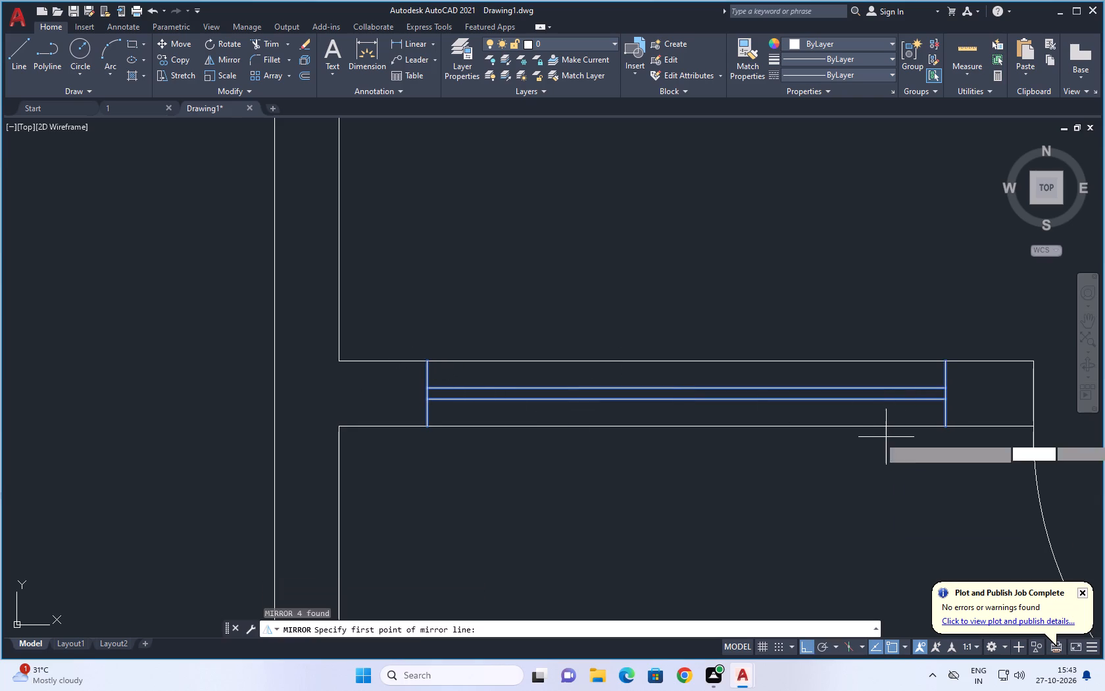
{"action": "scroll", "coordinate": [775, 459], "scroll_direction": "down", "scroll_amount": 2}
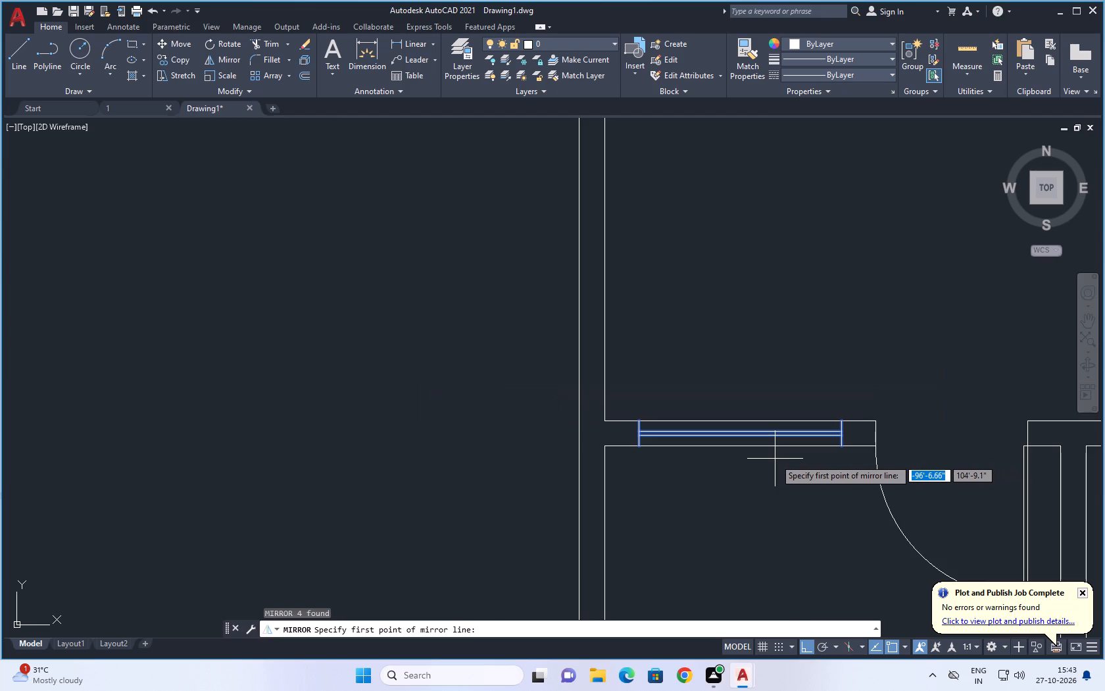
{"action": "scroll", "coordinate": [741, 464], "scroll_direction": "down", "scroll_amount": 4}
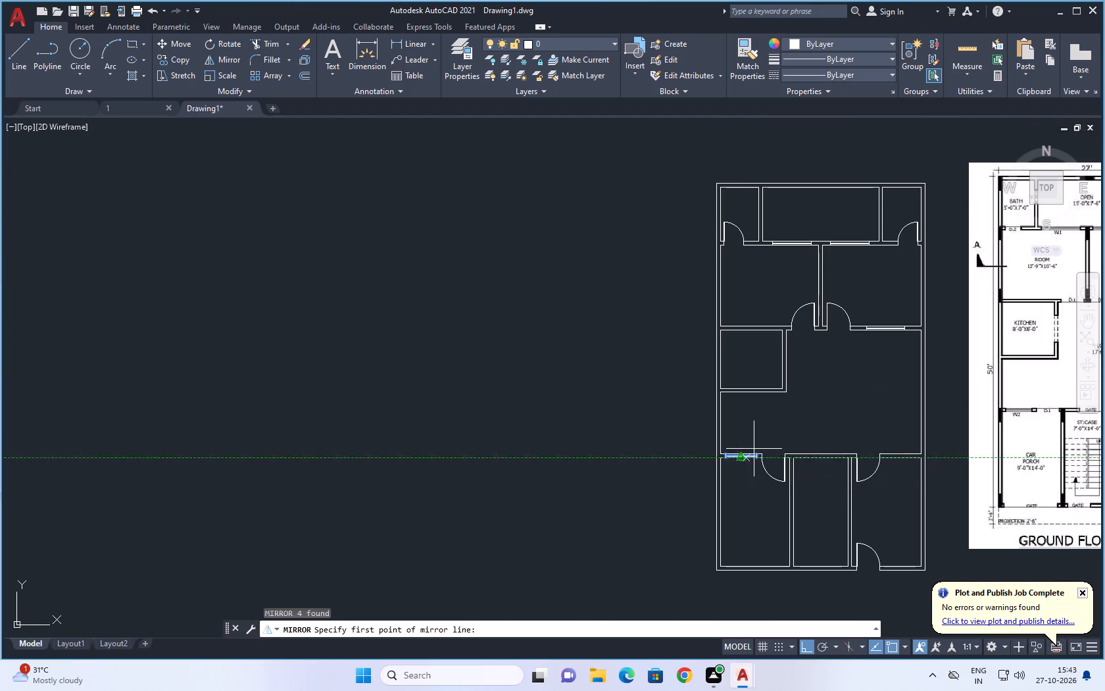
{"action": "left_click", "coordinate": [822, 180]}
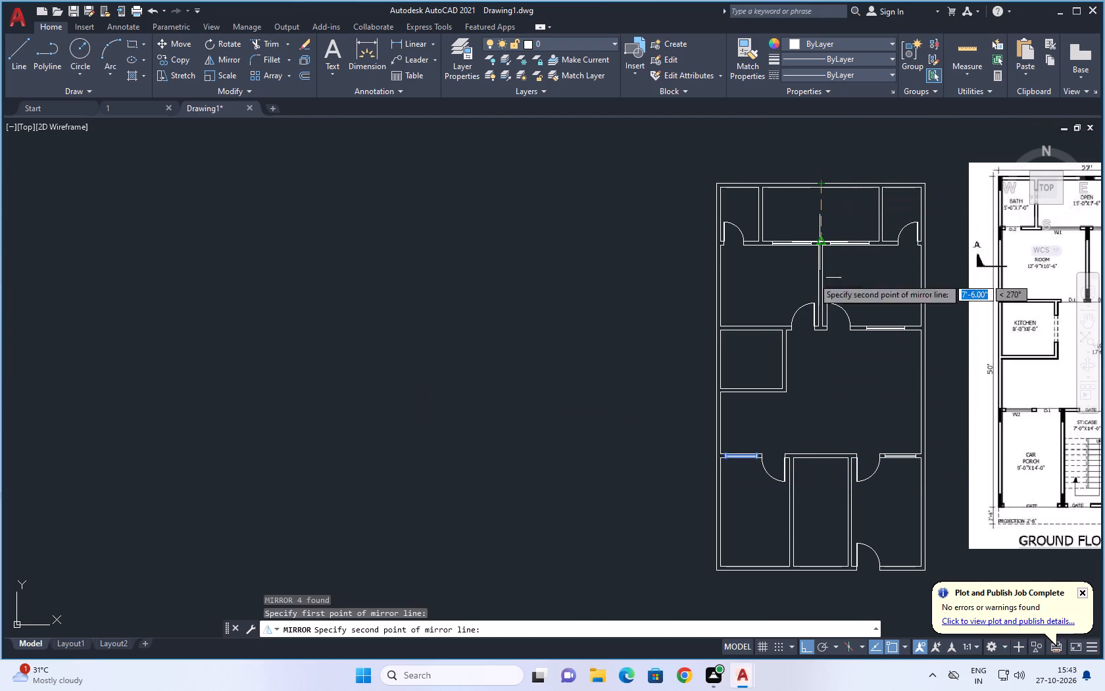
{"action": "scroll", "coordinate": [793, 378], "scroll_direction": "down", "scroll_amount": 3}
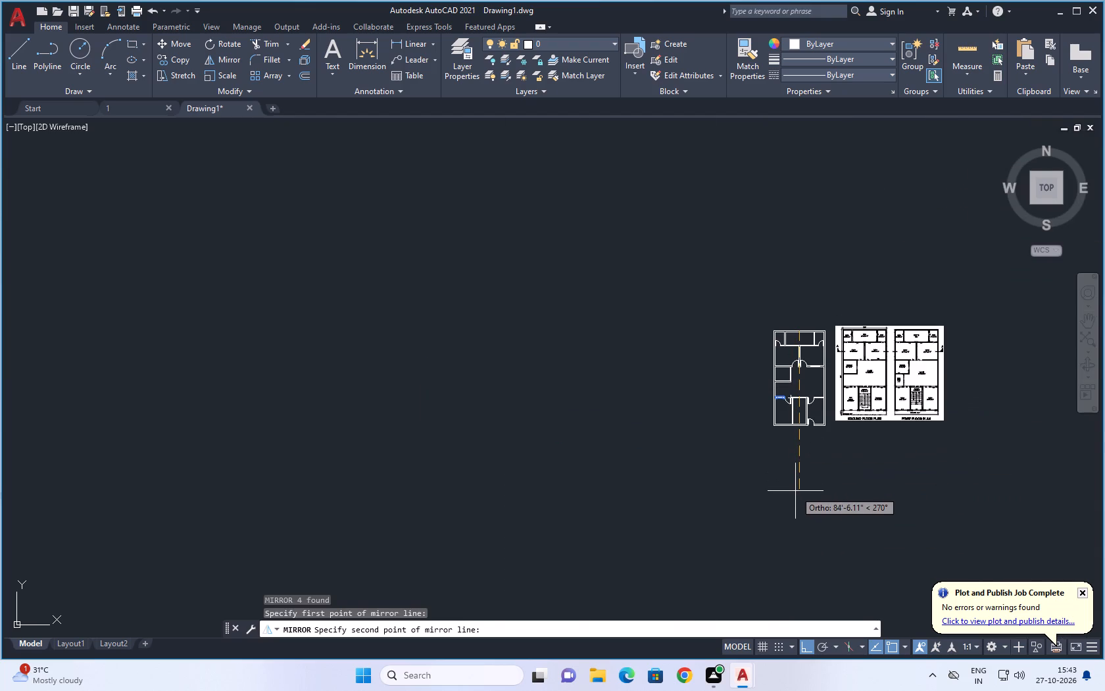
{"action": "left_click", "coordinate": [795, 491]}
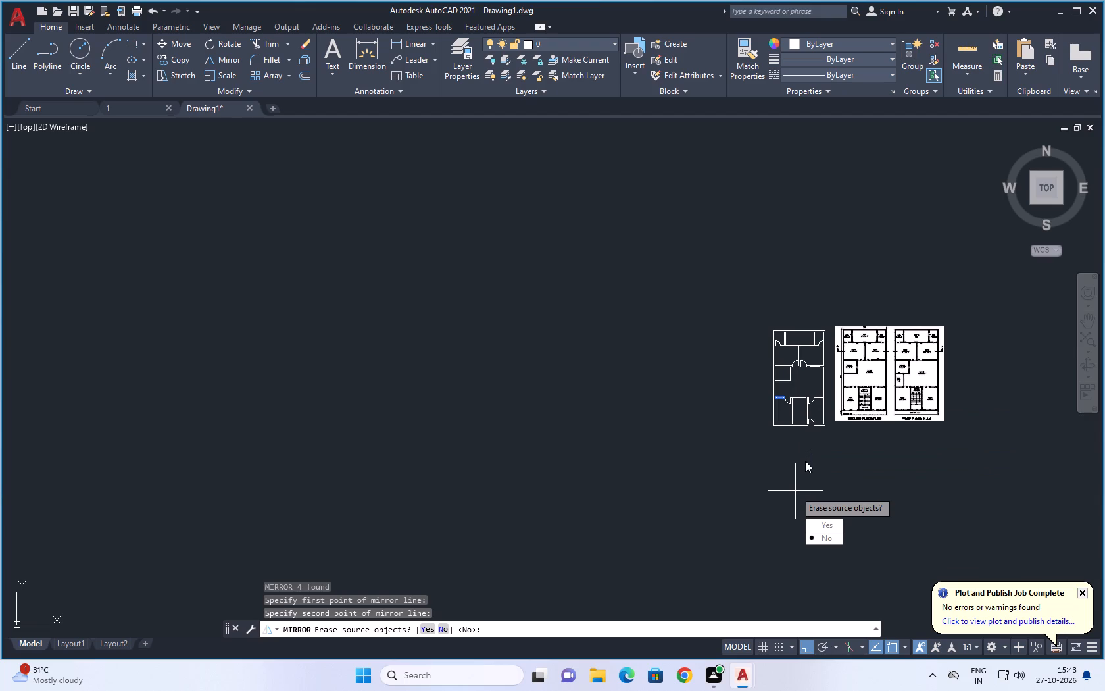
{"action": "key", "text": "space"}
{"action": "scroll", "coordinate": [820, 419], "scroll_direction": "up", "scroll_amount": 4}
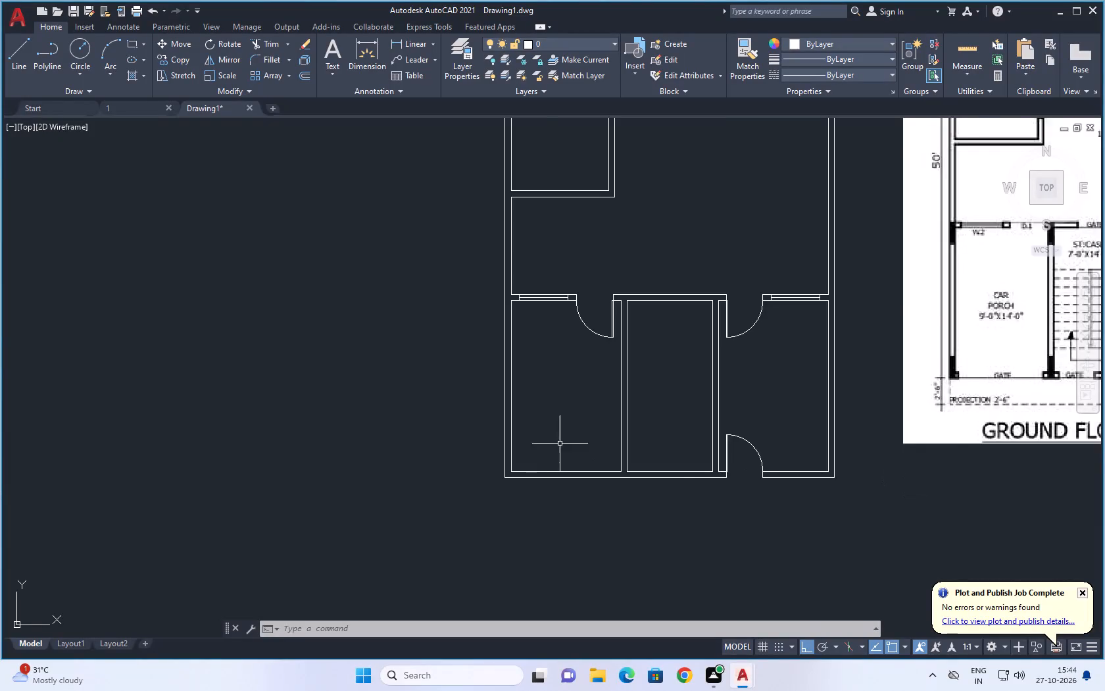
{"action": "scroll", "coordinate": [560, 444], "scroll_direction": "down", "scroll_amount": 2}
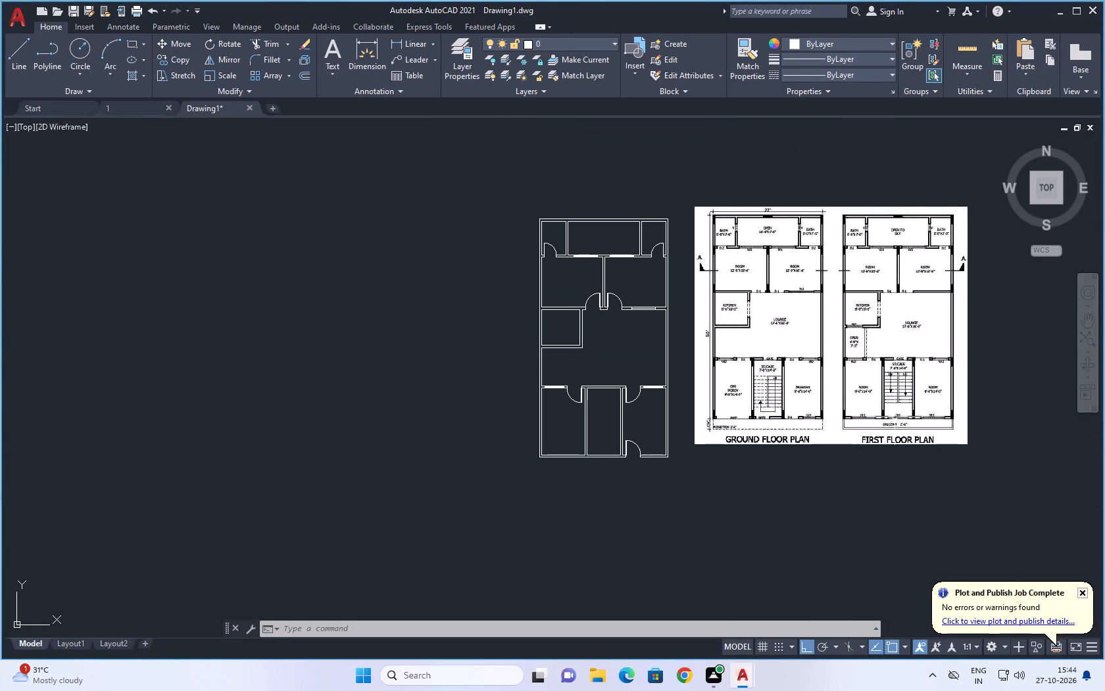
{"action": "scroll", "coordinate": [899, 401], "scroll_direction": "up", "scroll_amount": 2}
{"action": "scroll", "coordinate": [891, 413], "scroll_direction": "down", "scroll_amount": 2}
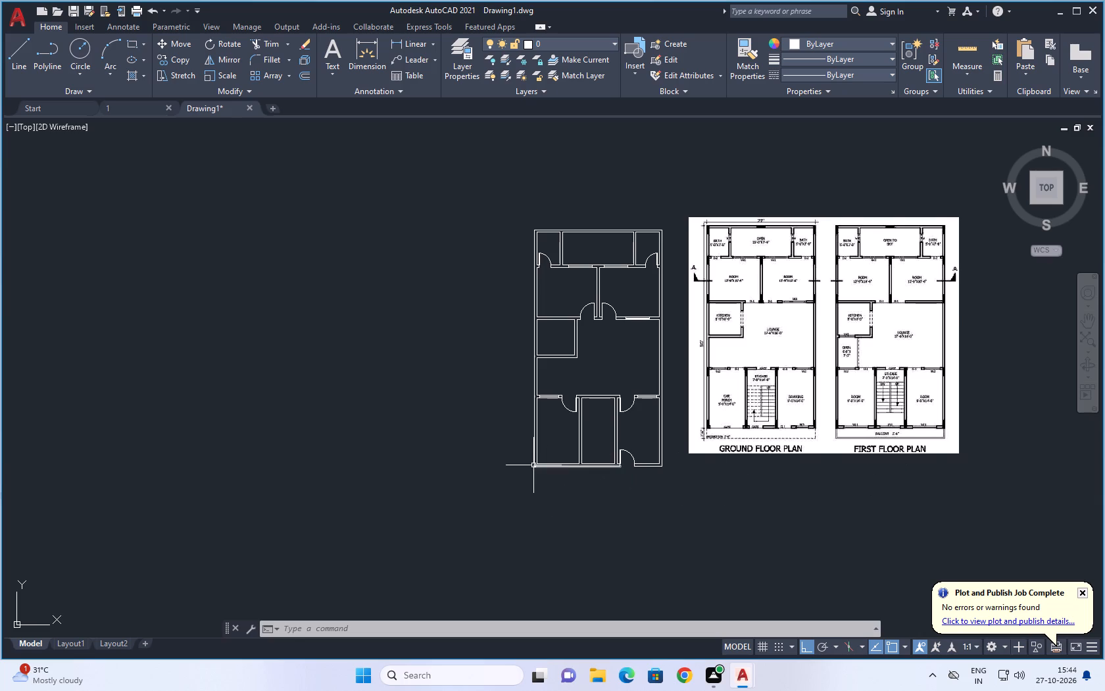
Draw two short vertical lines across the car porch's bottom wall, one near each end, as gate jambs.
{"action": "scroll", "coordinate": [533, 463], "scroll_direction": "up", "scroll_amount": 1}
{"action": "key", "text": "Escape"}
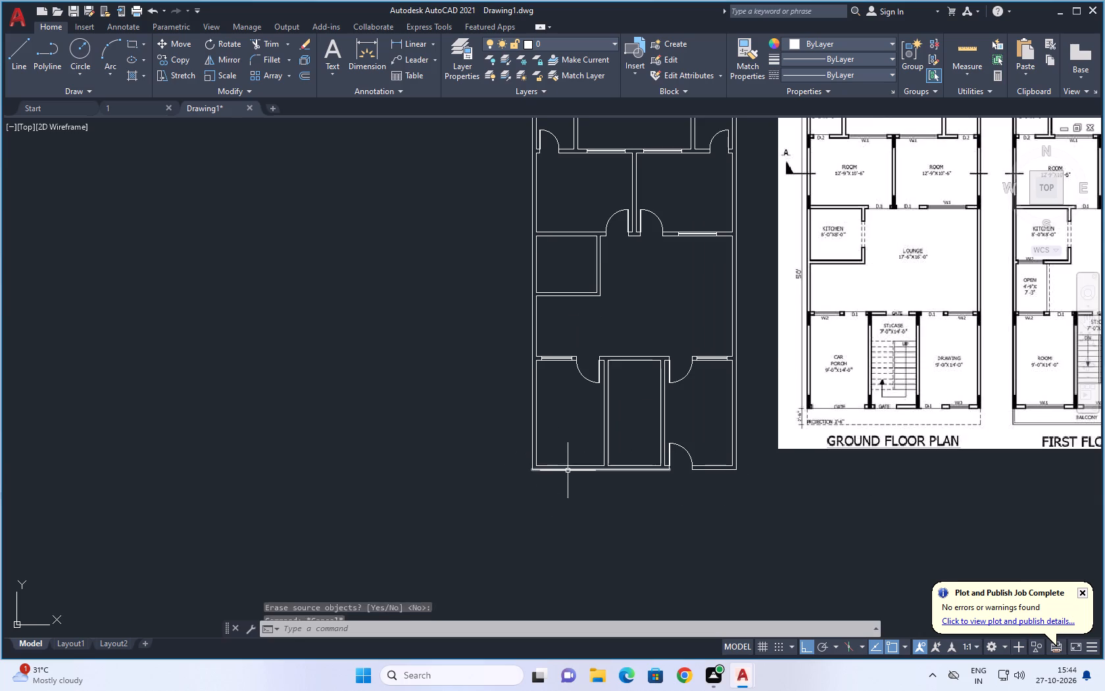
{"action": "type", "text": "L"}
{"action": "key", "text": "space"}
{"action": "scroll", "coordinate": [546, 463], "scroll_direction": "up", "scroll_amount": 3}
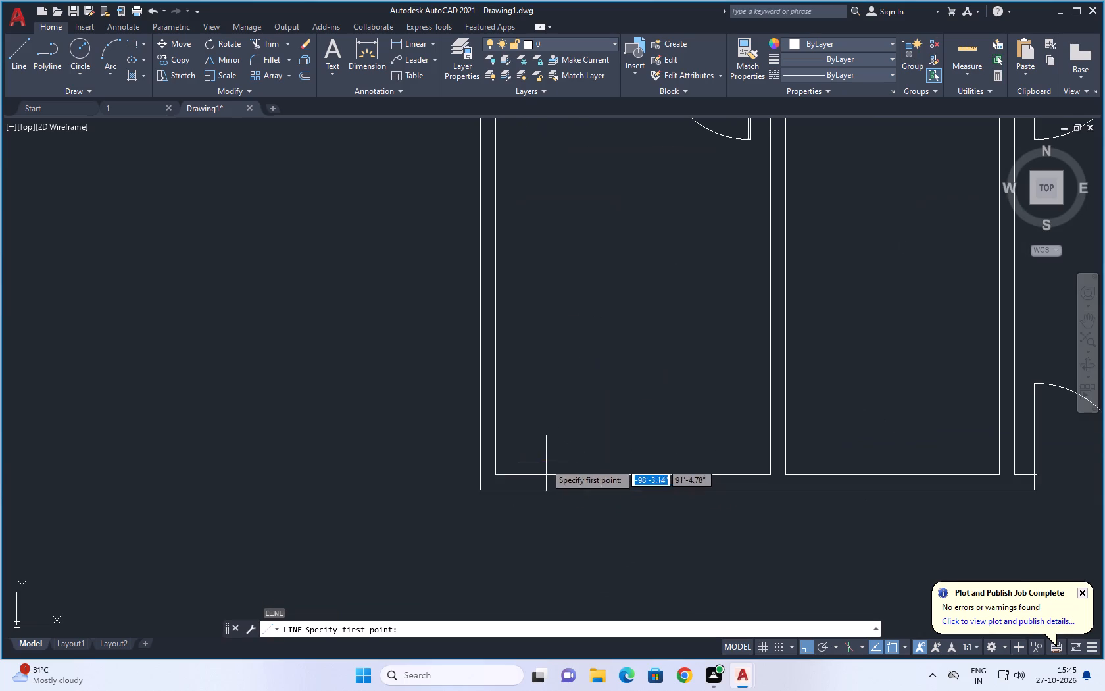
{"action": "left_click", "coordinate": [520, 474]}
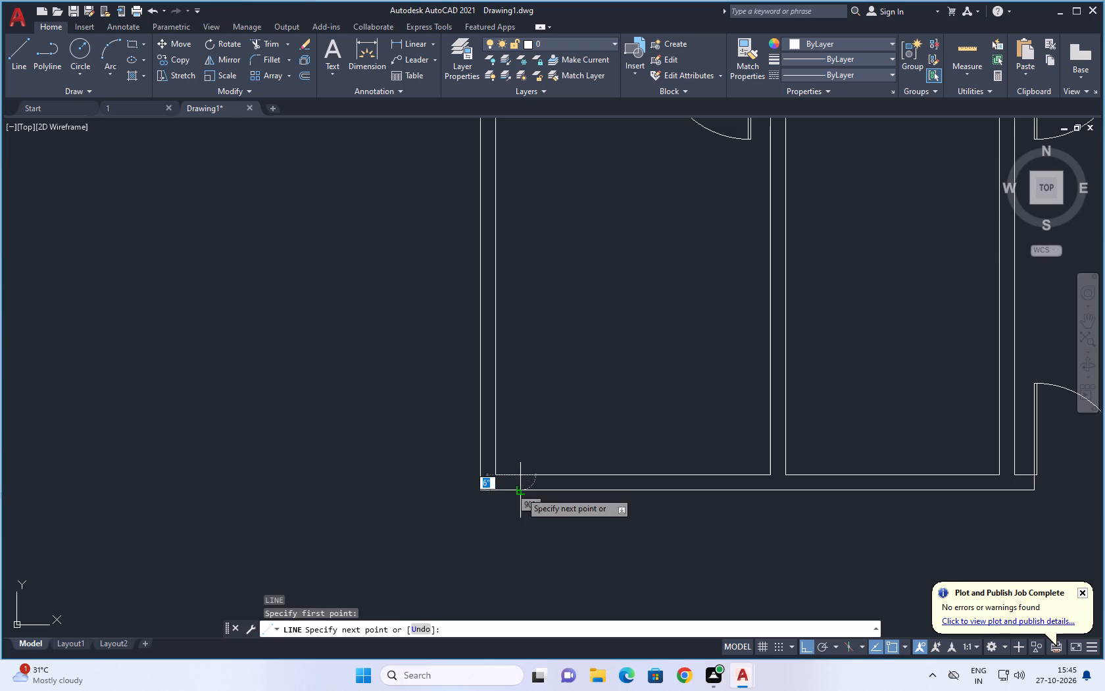
{"action": "left_click", "coordinate": [520, 492]}
{"action": "scroll", "coordinate": [524, 482], "scroll_direction": "down", "scroll_amount": 4}
{"action": "key", "text": "Escape"}
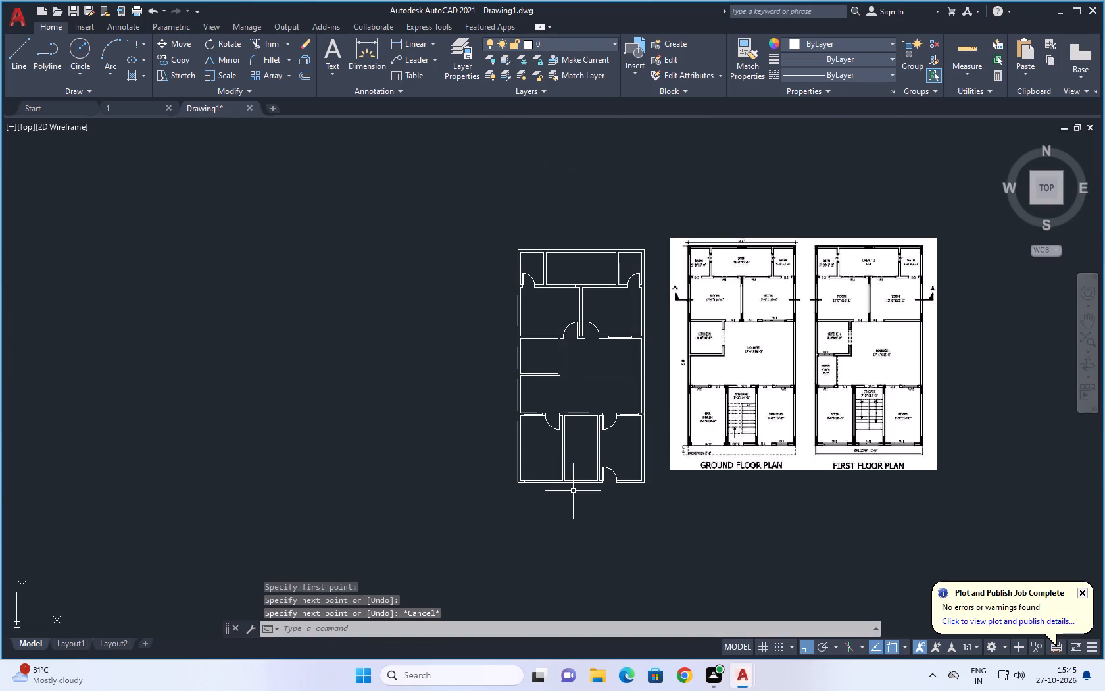
{"action": "key", "text": "space"}
{"action": "scroll", "coordinate": [558, 476], "scroll_direction": "up", "scroll_amount": 4}
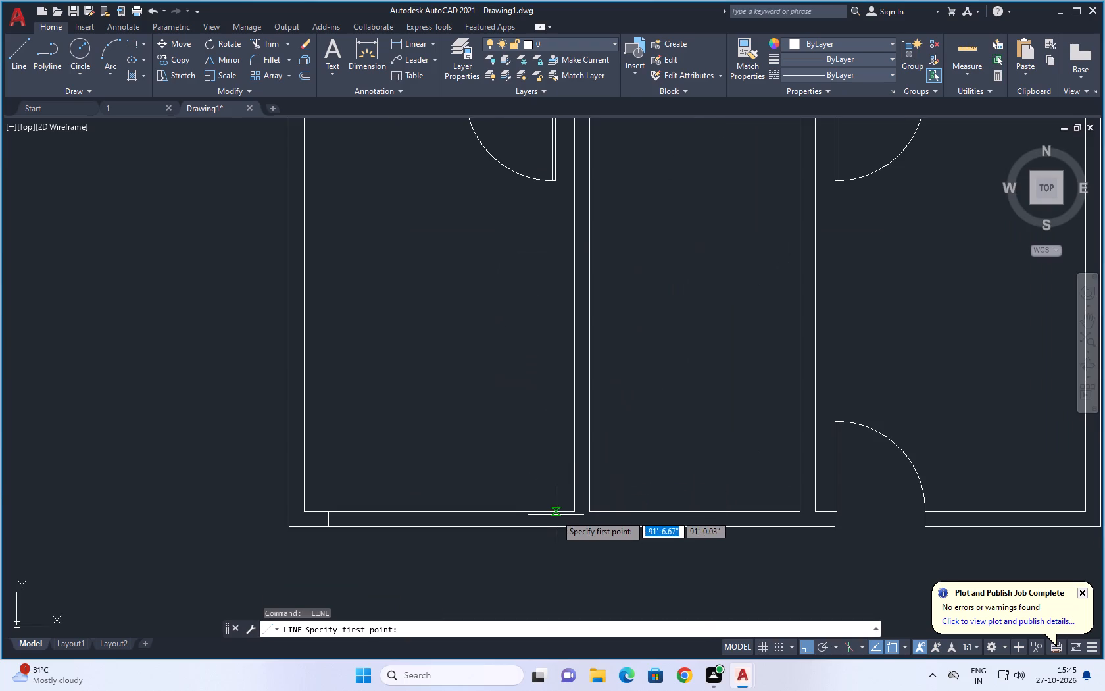
{"action": "left_click", "coordinate": [560, 511]}
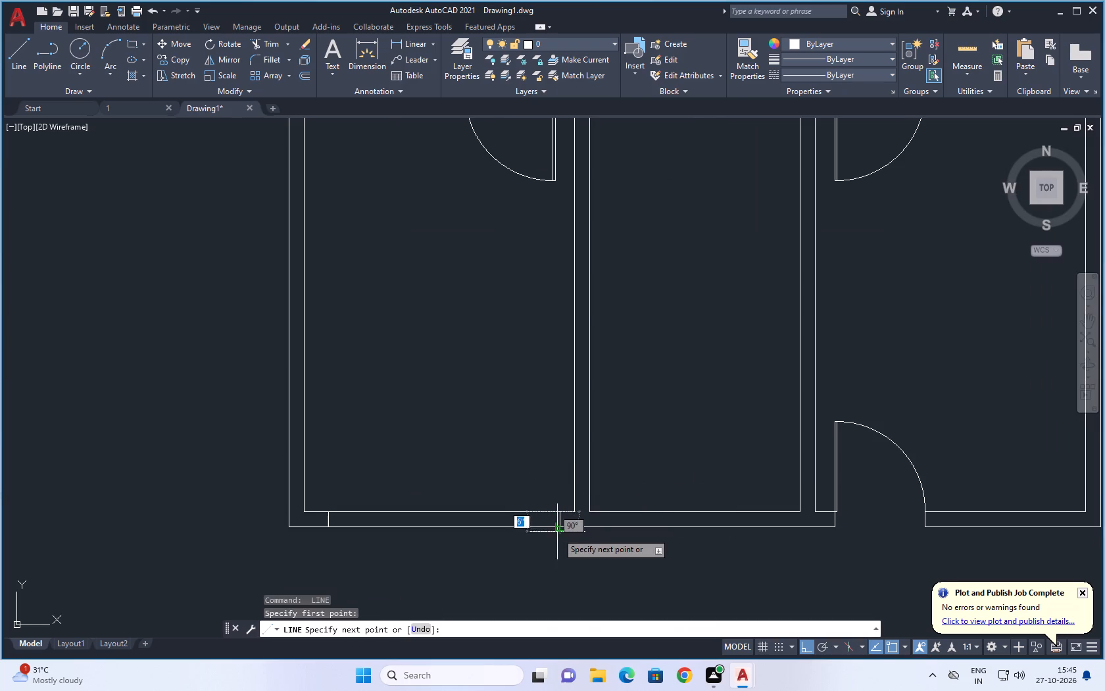
{"action": "left_click", "coordinate": [559, 526]}
{"action": "key", "text": "Escape"}
Trim the car porch's bottom wall lines between the two jamb lines to open the gate.
{"action": "key", "text": "t"}
{"action": "key", "text": "r"}
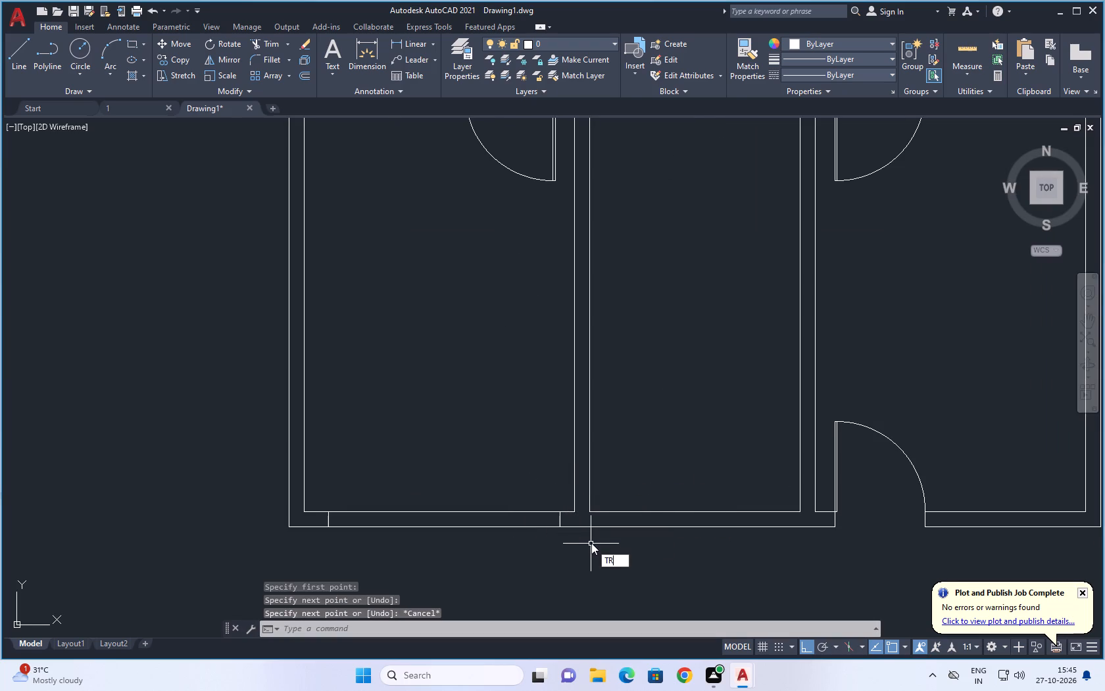
{"action": "key", "text": "space"}
{"action": "key", "text": "space"}
{"action": "left_click_drag", "start_coordinate": [541, 486], "coordinate": [471, 558]}
{"action": "scroll", "coordinate": [477, 515], "scroll_direction": "down", "scroll_amount": 4}
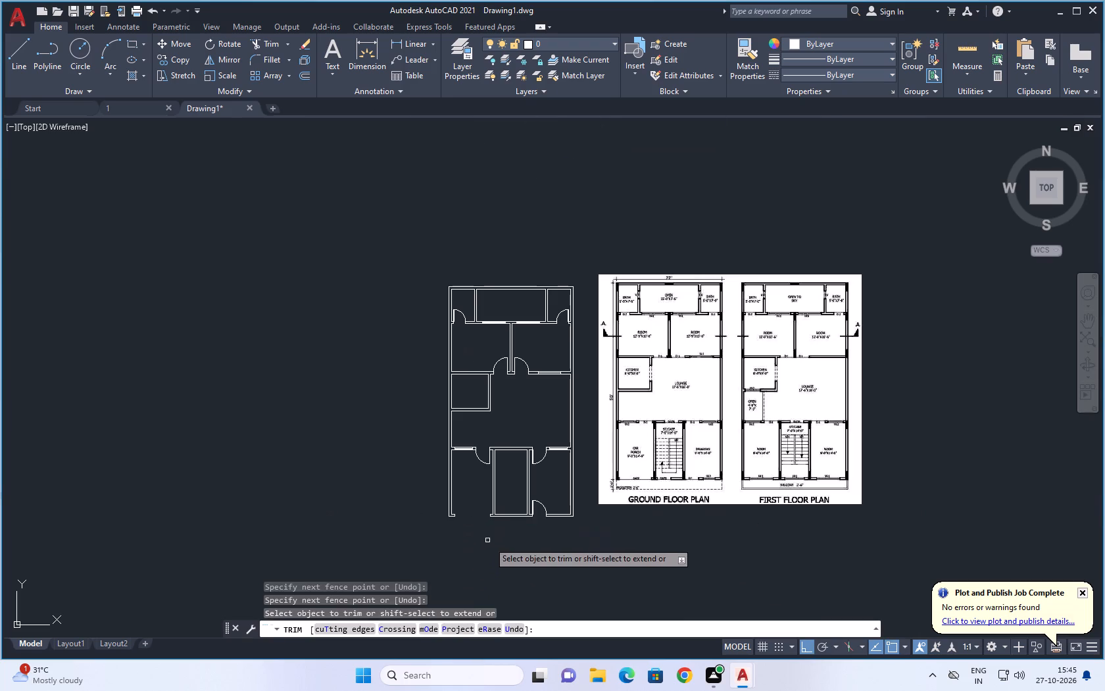
{"action": "scroll", "coordinate": [651, 494], "scroll_direction": "up", "scroll_amount": 1}
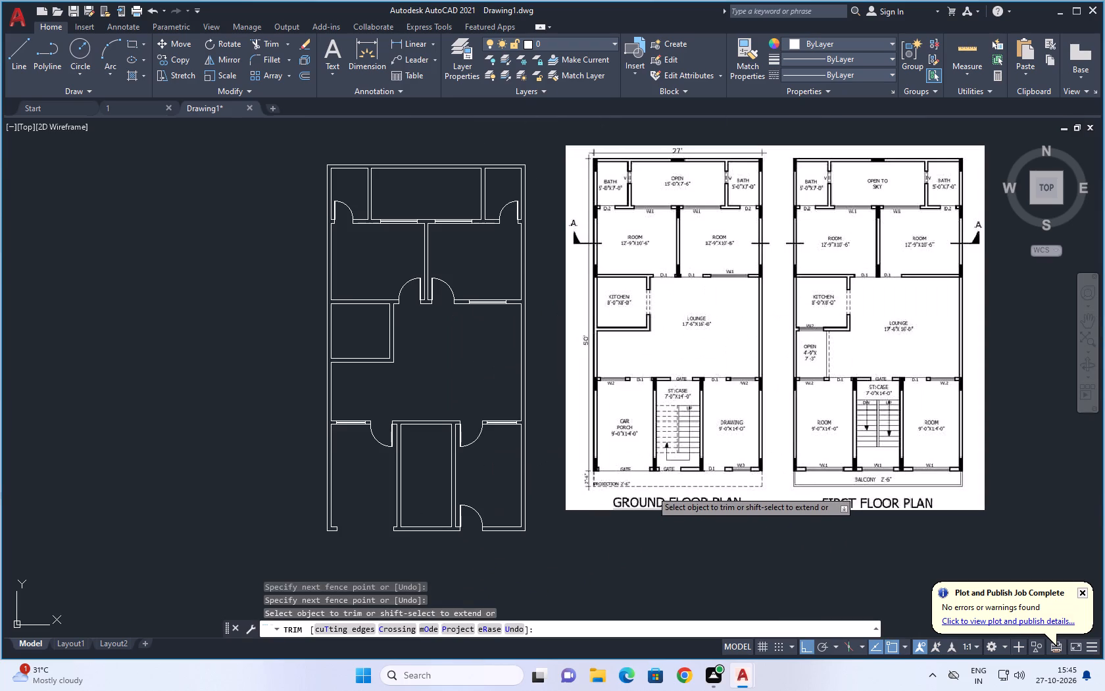
{"action": "key", "text": "Escape"}
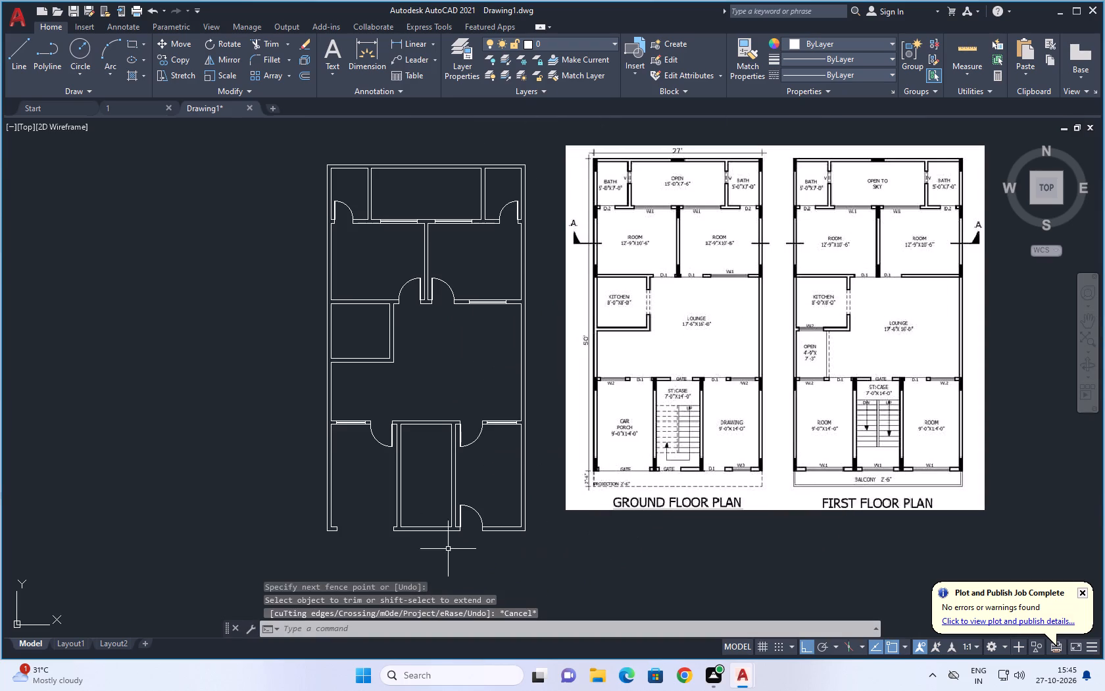
Draw a short vertical line across the staircase's bottom wall near its west end as a gate jamb.
{"action": "scroll", "coordinate": [411, 536], "scroll_direction": "up", "scroll_amount": 2}
{"action": "key", "text": "l"}
{"action": "key", "text": "space"}
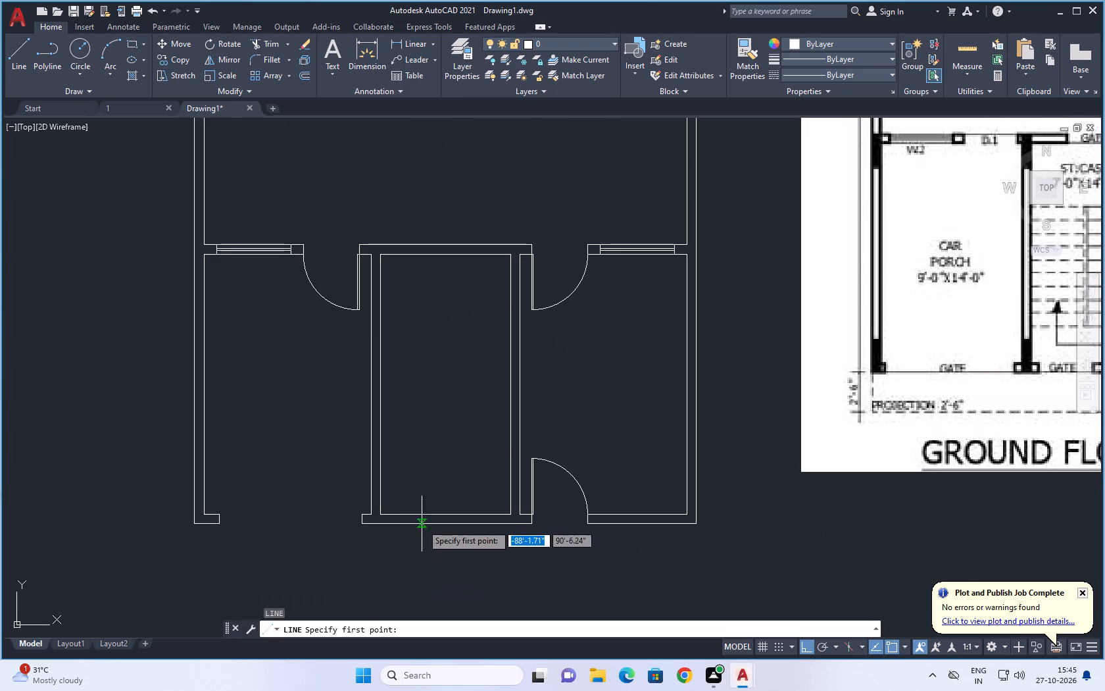
{"action": "left_click", "coordinate": [389, 515]}
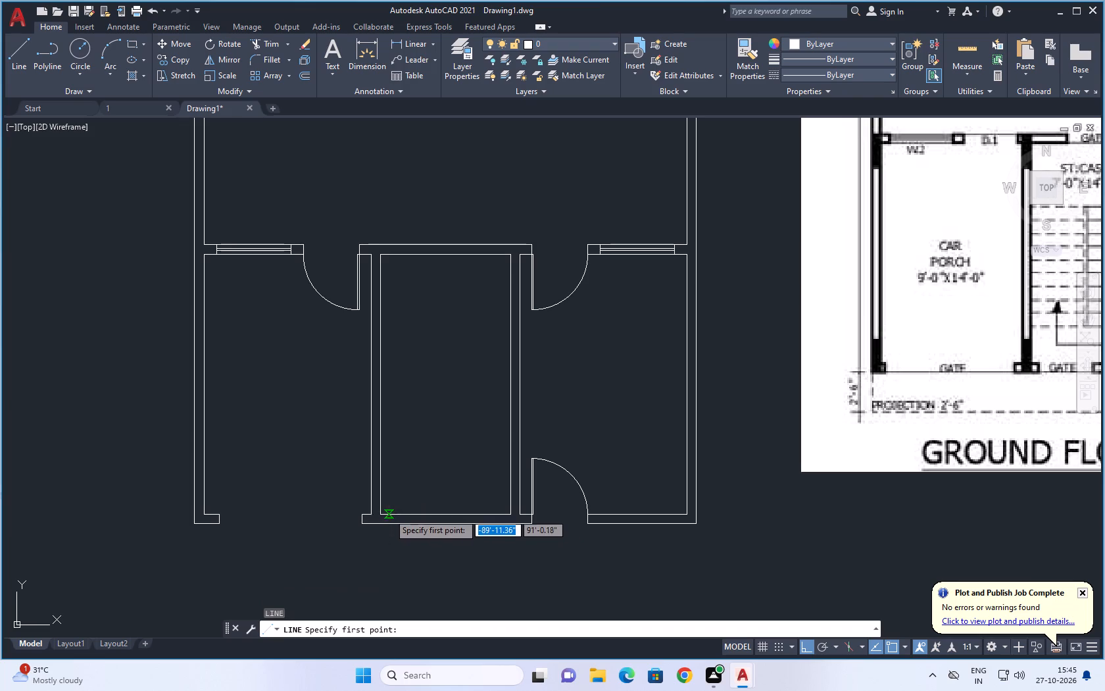
{"action": "left_click", "coordinate": [391, 521]}
{"action": "key", "text": "Escape"}
Offset the jamb line in the staircase's bottom wall 3.5' to the east for the gate's other side.
{"action": "scroll", "coordinate": [431, 547], "scroll_direction": "down", "scroll_amount": 1}
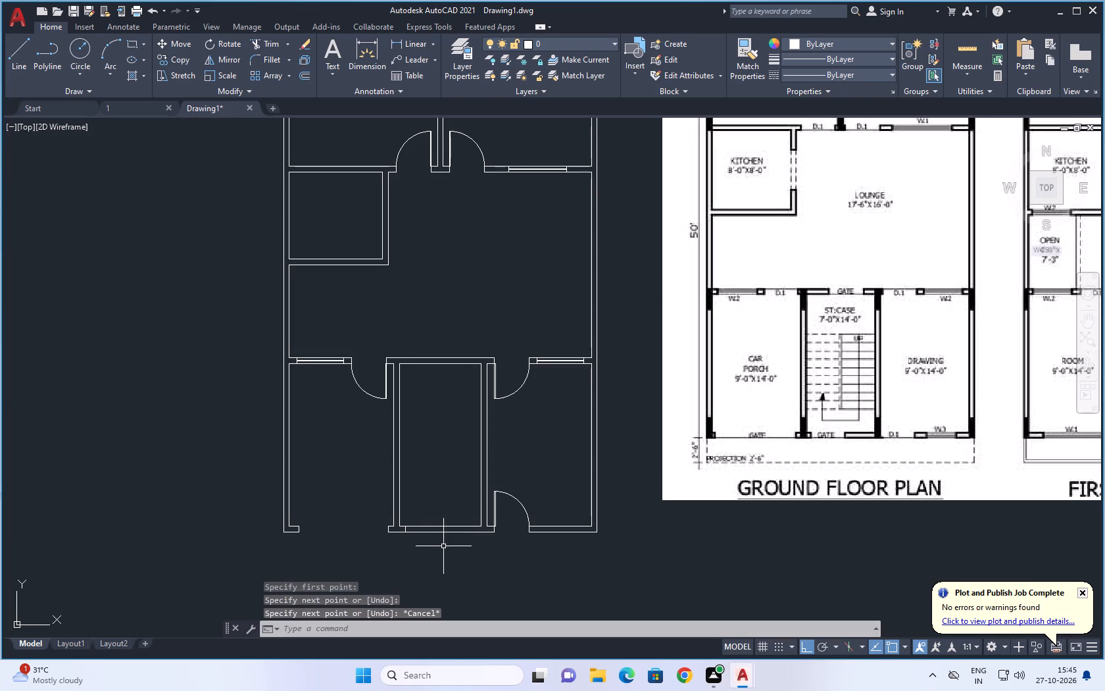
{"action": "type", "text": "O"}
{"action": "key", "text": "space"}
{"action": "type", "text": "3."}
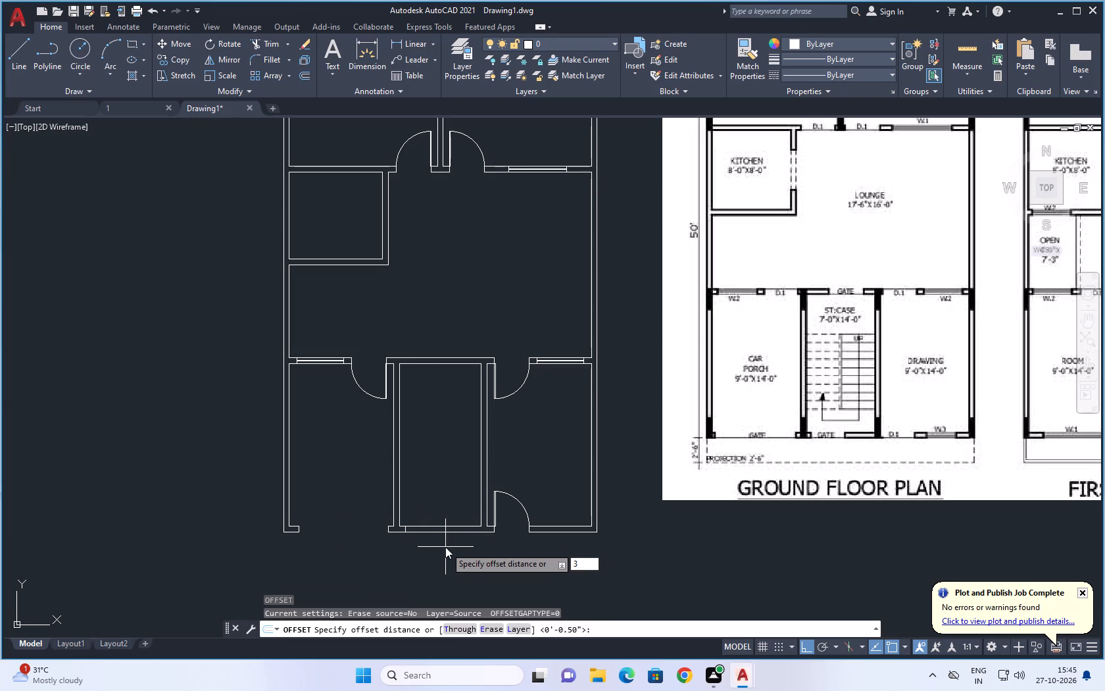
{"action": "key", "text": "5"}
{"action": "key", "text": "apostrophe"}
{"action": "key", "text": "space"}
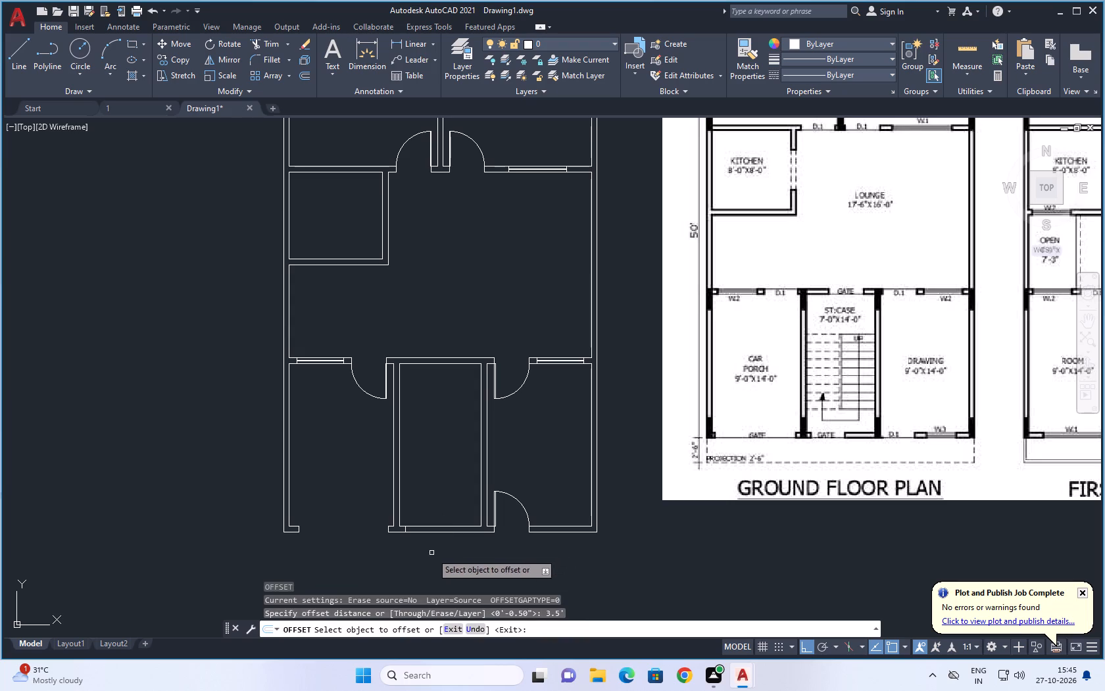
{"action": "left_click", "coordinate": [405, 529]}
{"action": "left_click", "coordinate": [437, 536]}
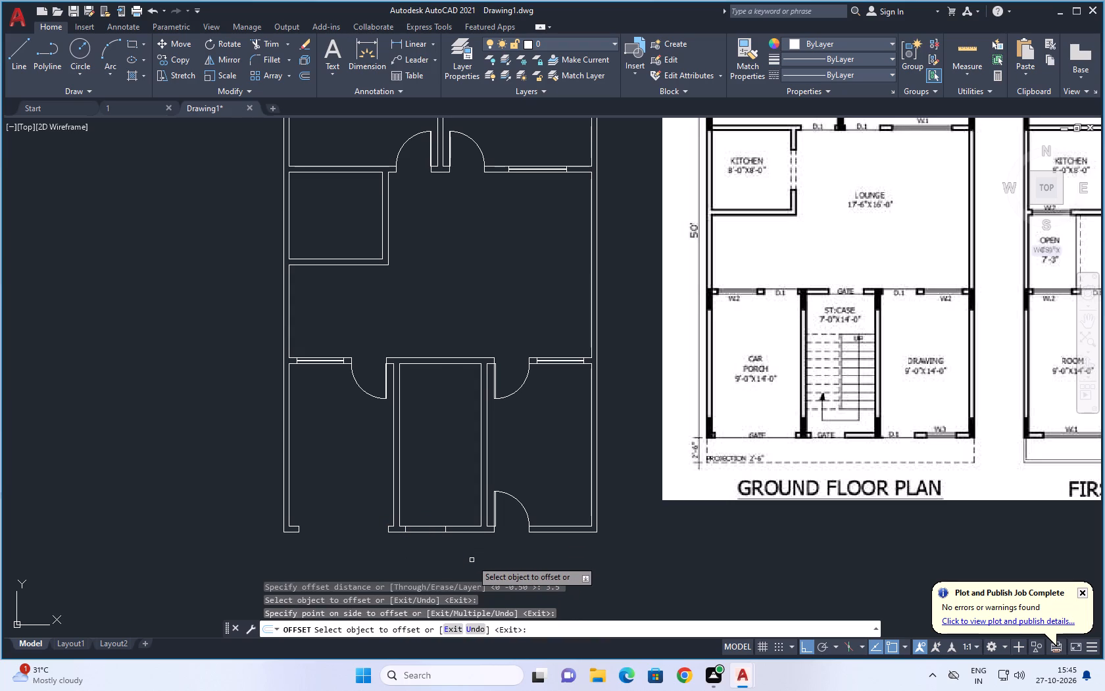
Trim the staircase's bottom wall lines between the two jamb lines to open the gate.
{"action": "key", "text": "Escape"}
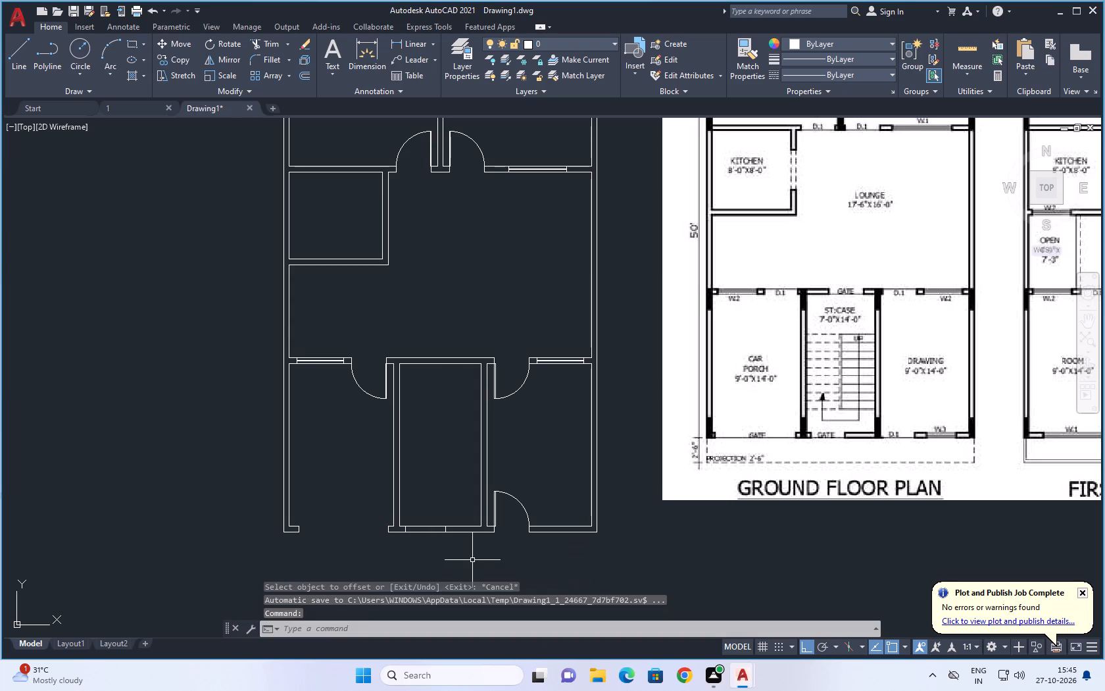
{"action": "type", "text": "TR"}
{"action": "key", "text": "space"}
{"action": "key", "text": "space"}
{"action": "scroll", "coordinate": [418, 537], "scroll_direction": "up", "scroll_amount": 2}
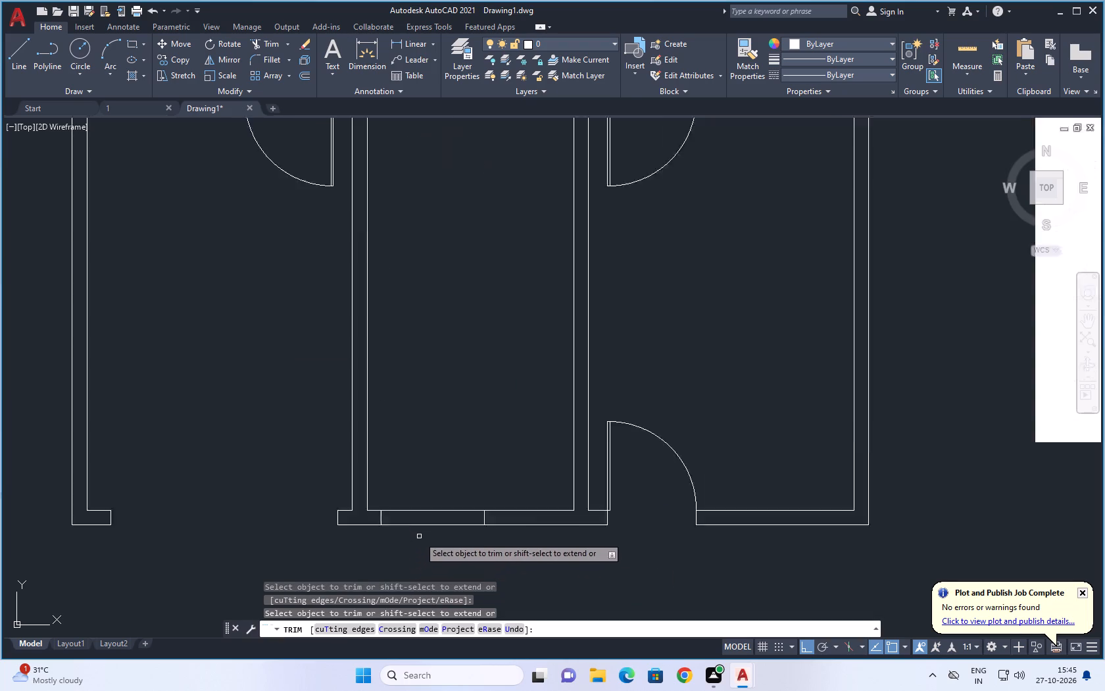
{"action": "scroll", "coordinate": [419, 536], "scroll_direction": "up", "scroll_amount": 1}
{"action": "left_click_drag", "start_coordinate": [443, 479], "coordinate": [412, 542]}
{"action": "scroll", "coordinate": [435, 492], "scroll_direction": "down", "scroll_amount": 3}
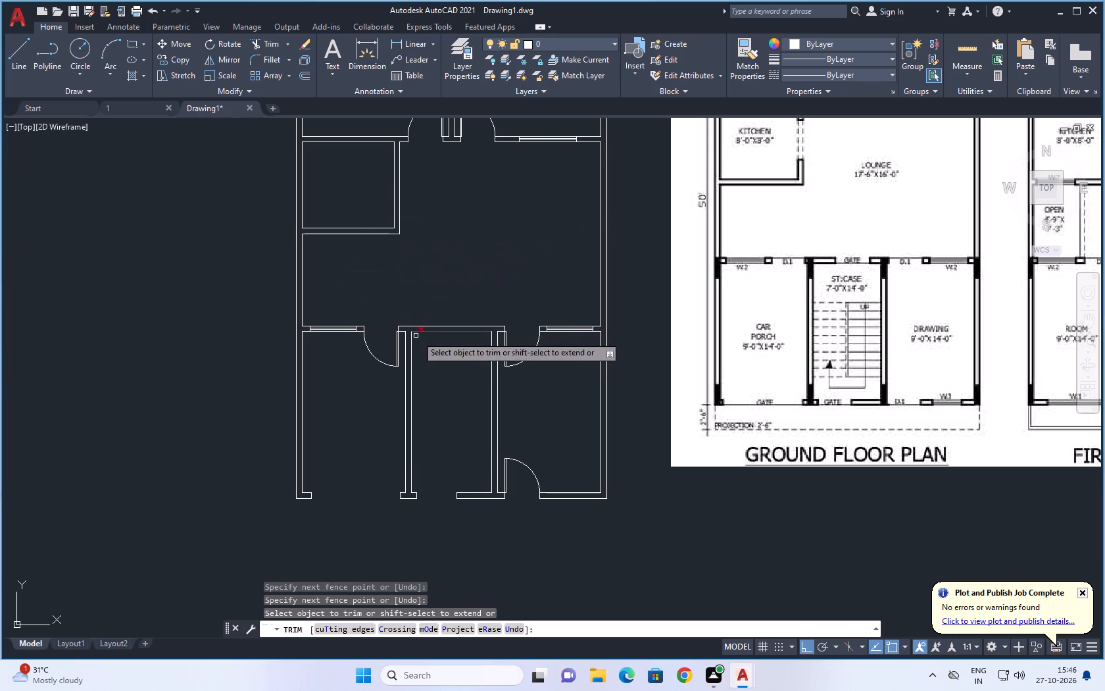
{"action": "key", "text": "Escape"}
{"action": "key", "text": "Escape"}
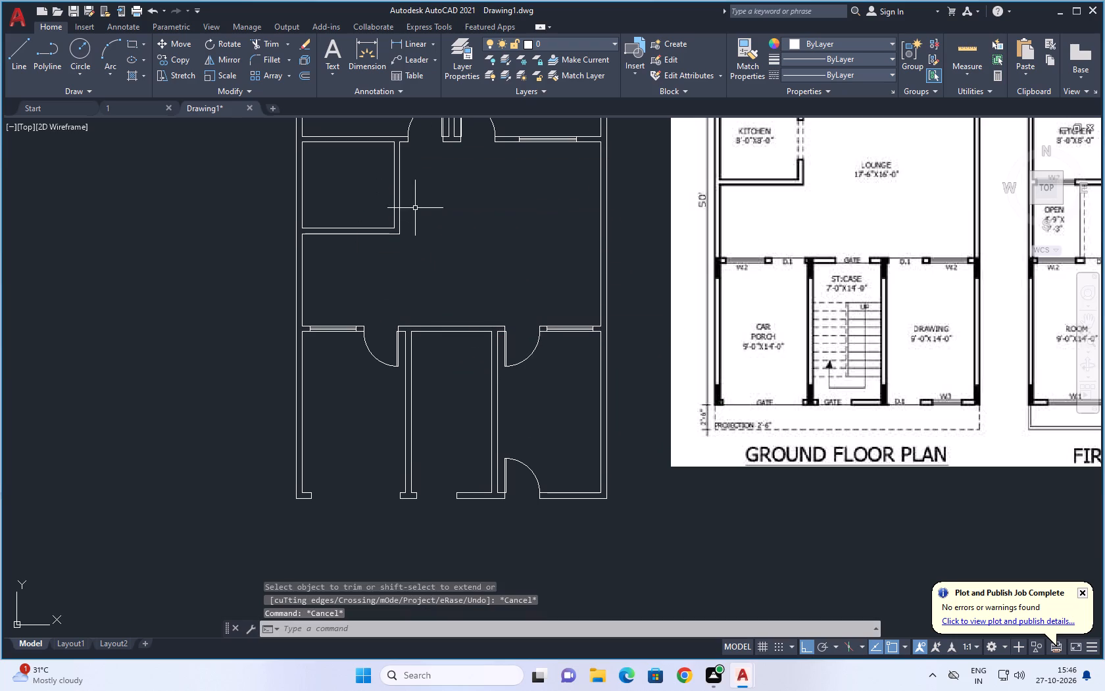
Draw a short vertical line across the staircase's top wall near its east end as a gate jamb.
{"action": "key", "text": "l"}
{"action": "key", "text": "space"}
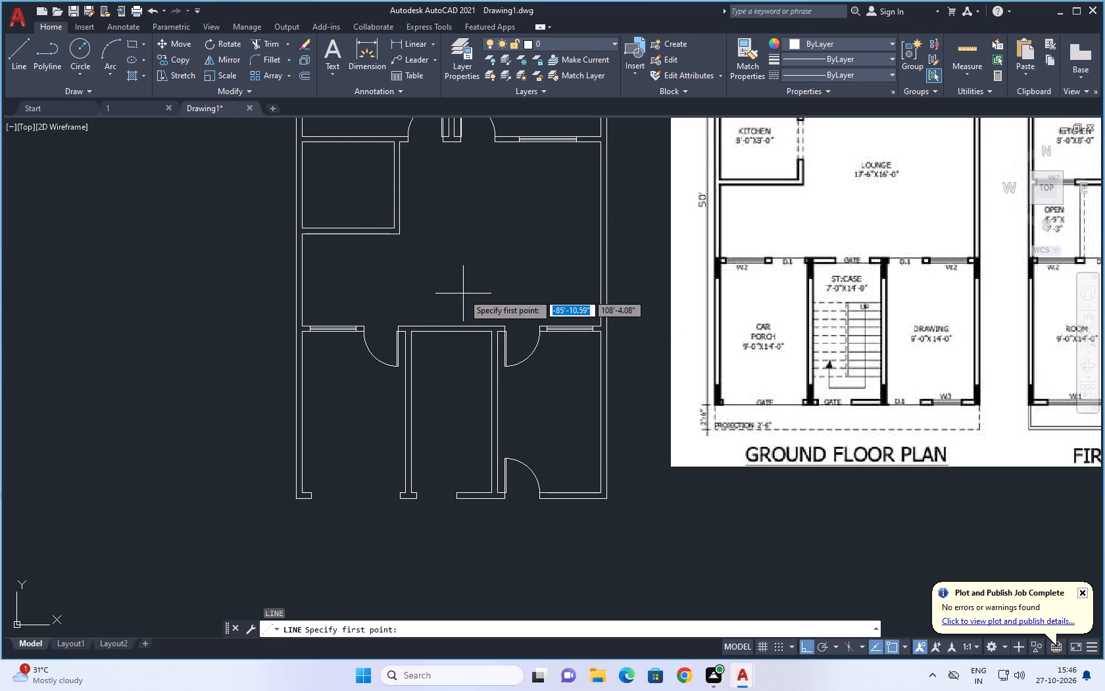
{"action": "scroll", "coordinate": [439, 328], "scroll_direction": "up", "scroll_amount": 1}
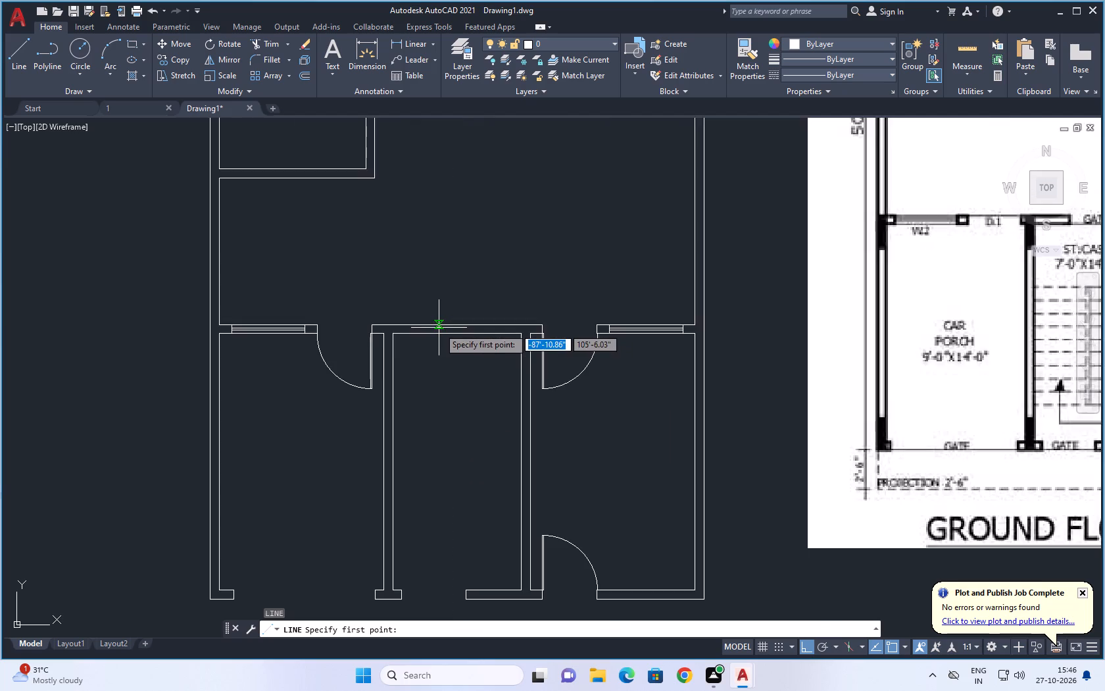
{"action": "scroll", "coordinate": [439, 328], "scroll_direction": "up", "scroll_amount": 1}
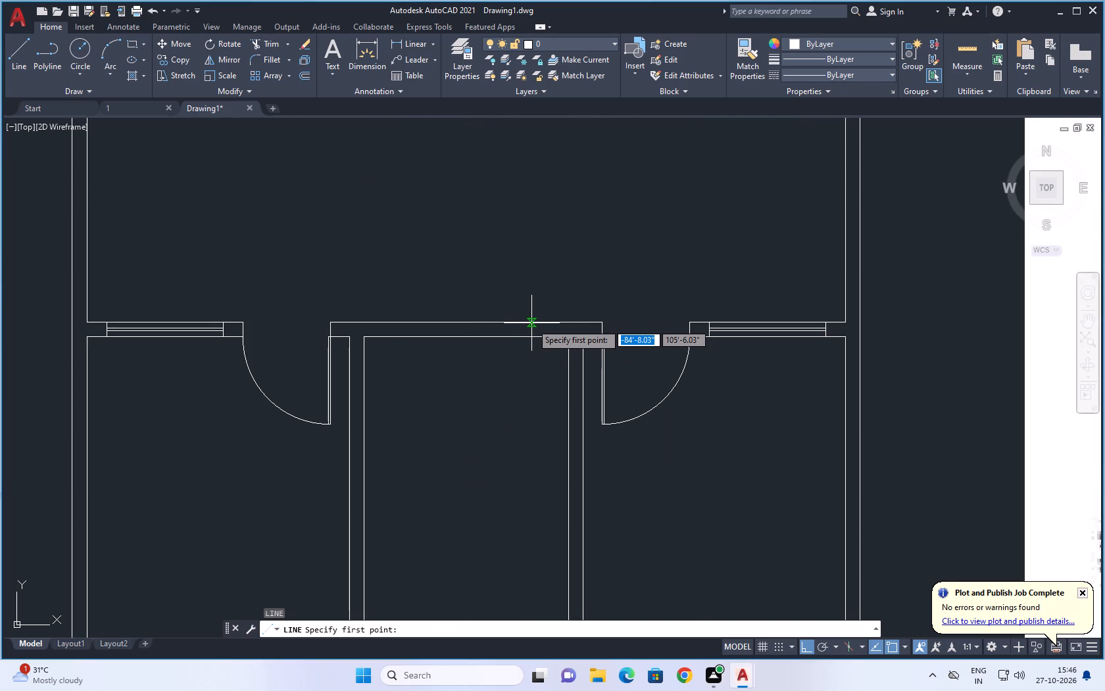
{"action": "left_click", "coordinate": [529, 323]}
{"action": "left_click", "coordinate": [529, 340]}
{"action": "key", "text": "space"}
{"action": "scroll", "coordinate": [513, 368], "scroll_direction": "down", "scroll_amount": 2}
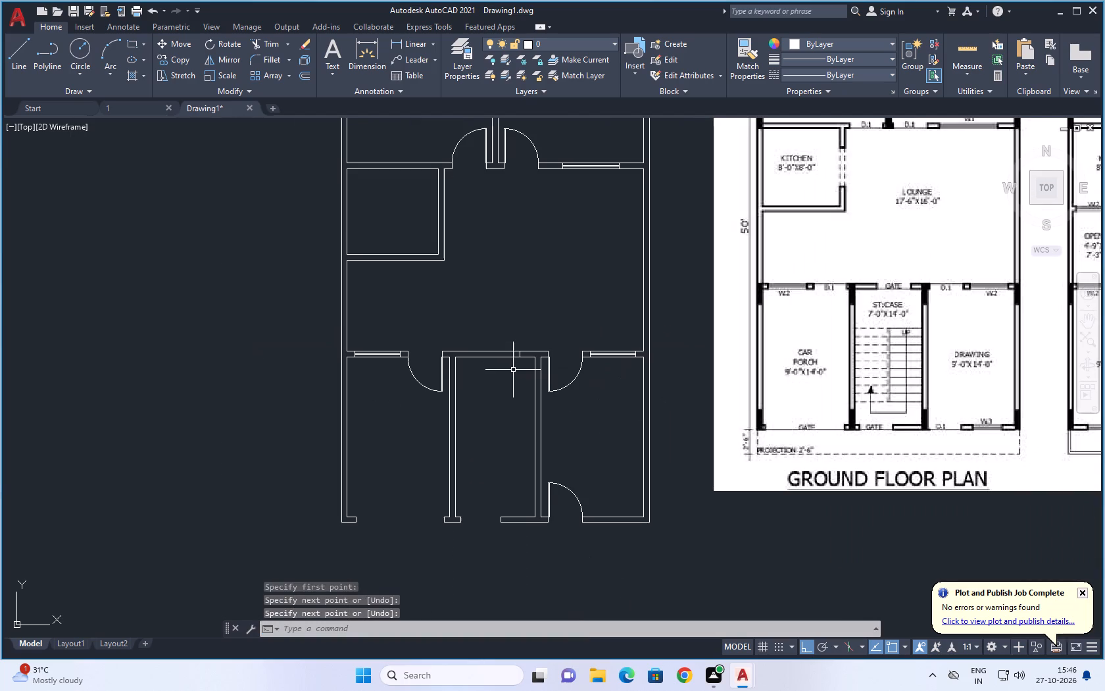
{"action": "key", "text": "Escape"}
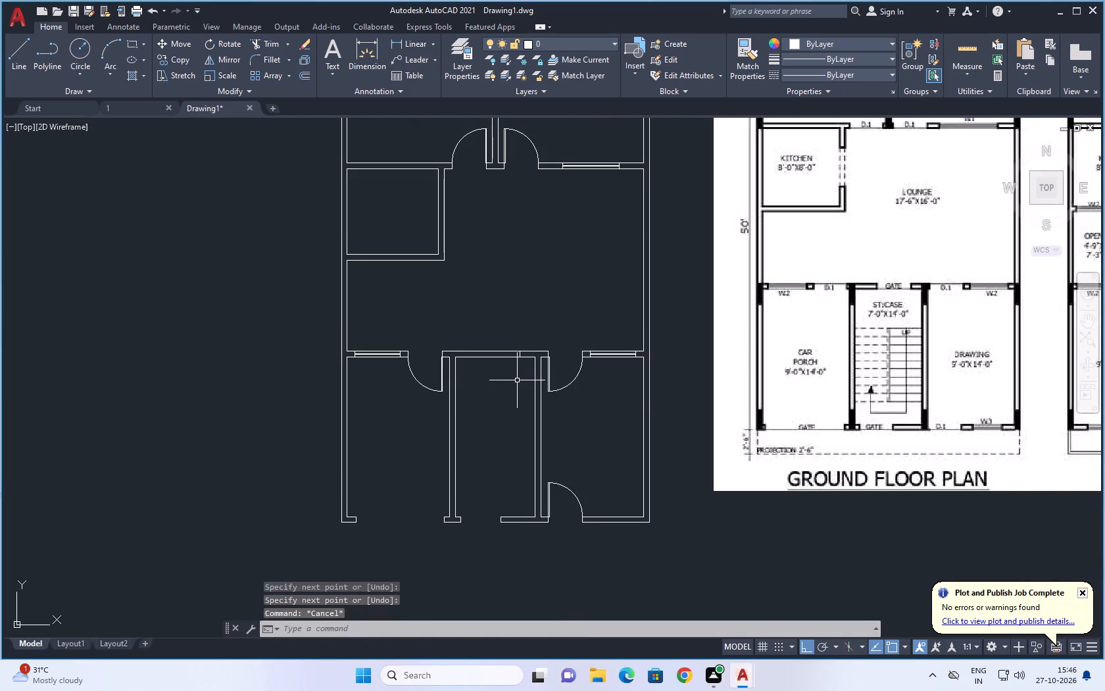
Offset the jamb line in the staircase's top wall 3' to the west for the gate's other side.
{"action": "type", "text": "O"}
{"action": "key", "text": "space"}
{"action": "type", "text": "3'"}
{"action": "key", "text": "space"}
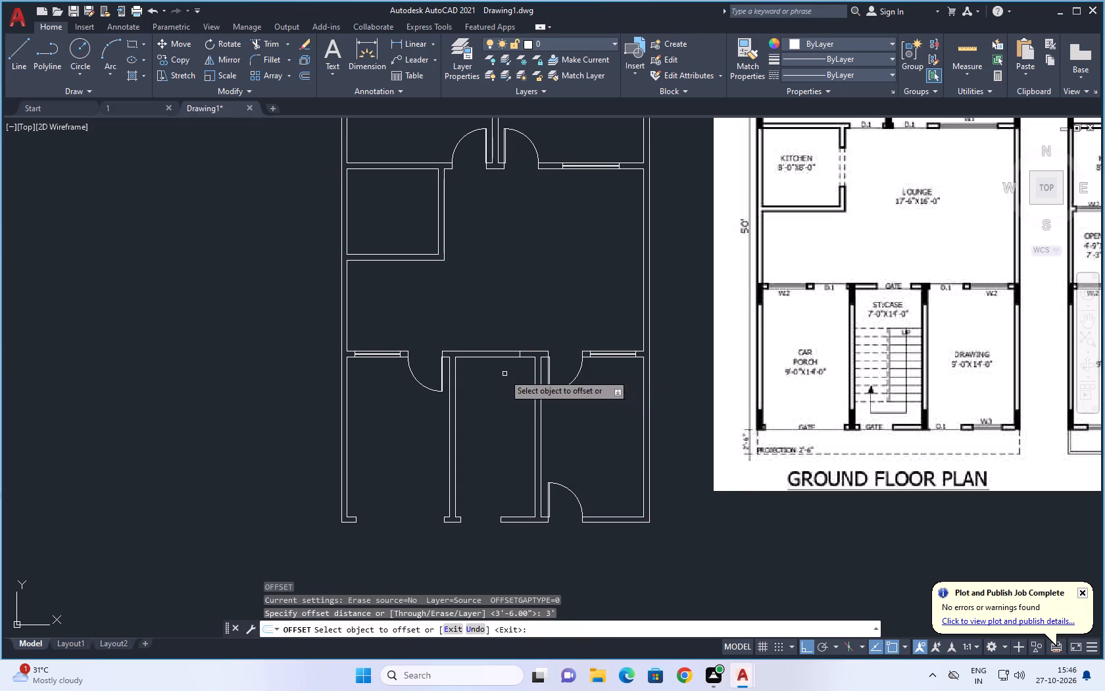
{"action": "scroll", "coordinate": [451, 346], "scroll_direction": "up", "scroll_amount": 3}
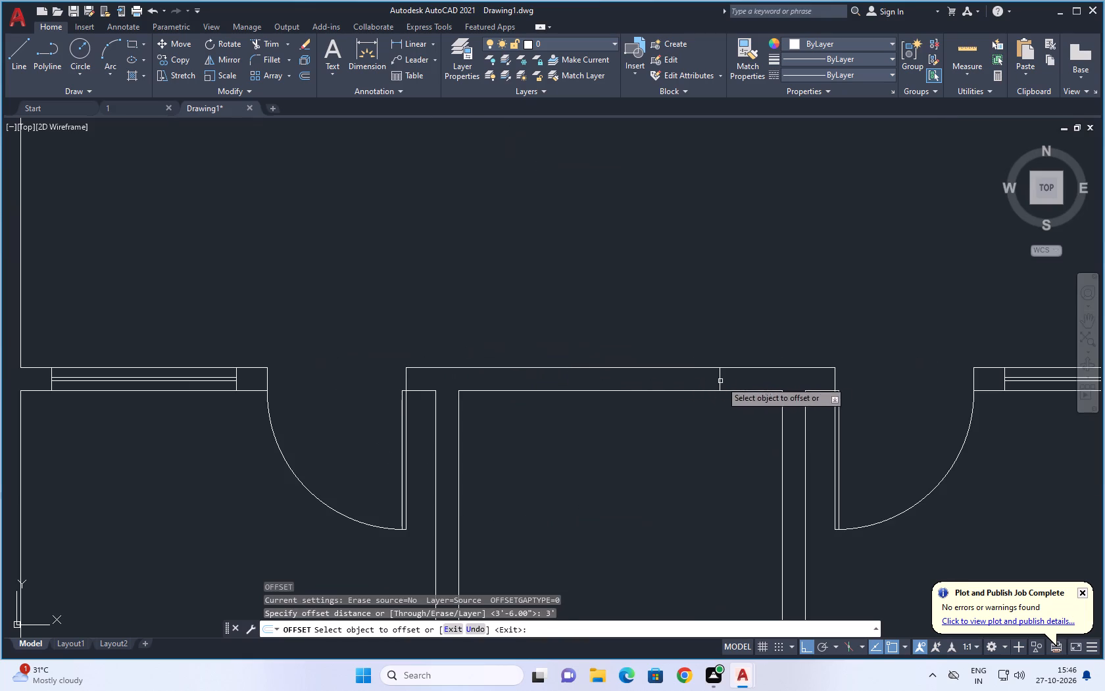
{"action": "left_click", "coordinate": [720, 379]}
{"action": "left_click", "coordinate": [370, 383]}
{"action": "key", "text": "Escape"}
{"action": "key", "text": "Escape"}
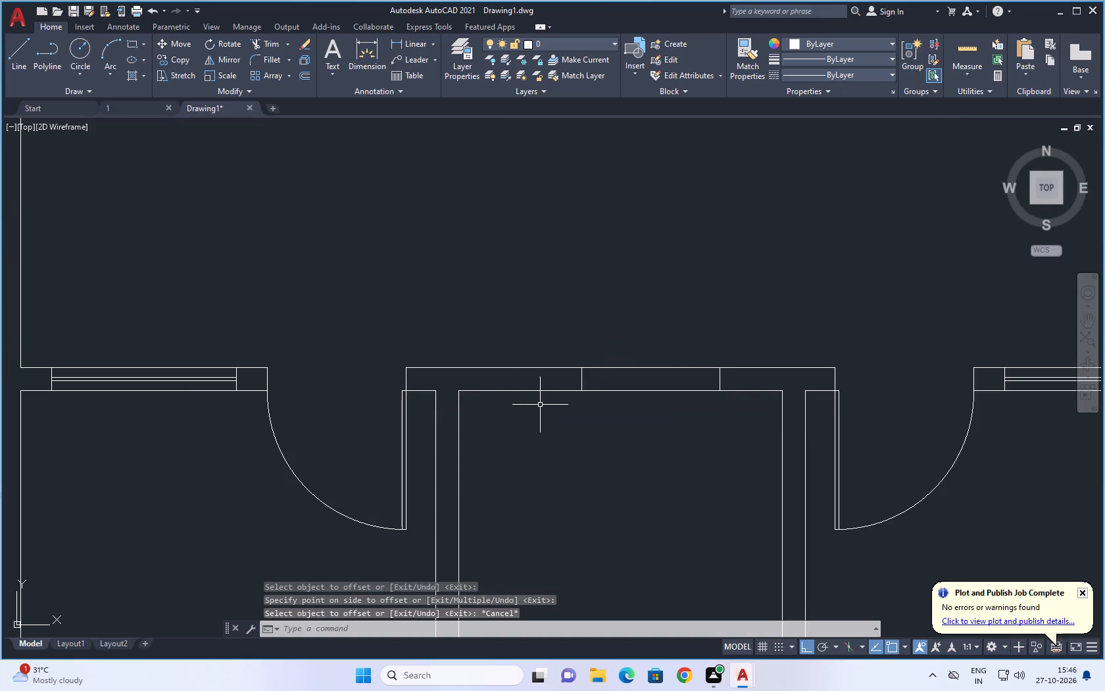
Trim the staircase's top wall lines between the two jamb lines to open the gate to the lounge.
{"action": "type", "text": "TR"}
{"action": "key", "text": "space"}
{"action": "key", "text": "space"}
{"action": "left_click_drag", "start_coordinate": [631, 345], "coordinate": [610, 422]}
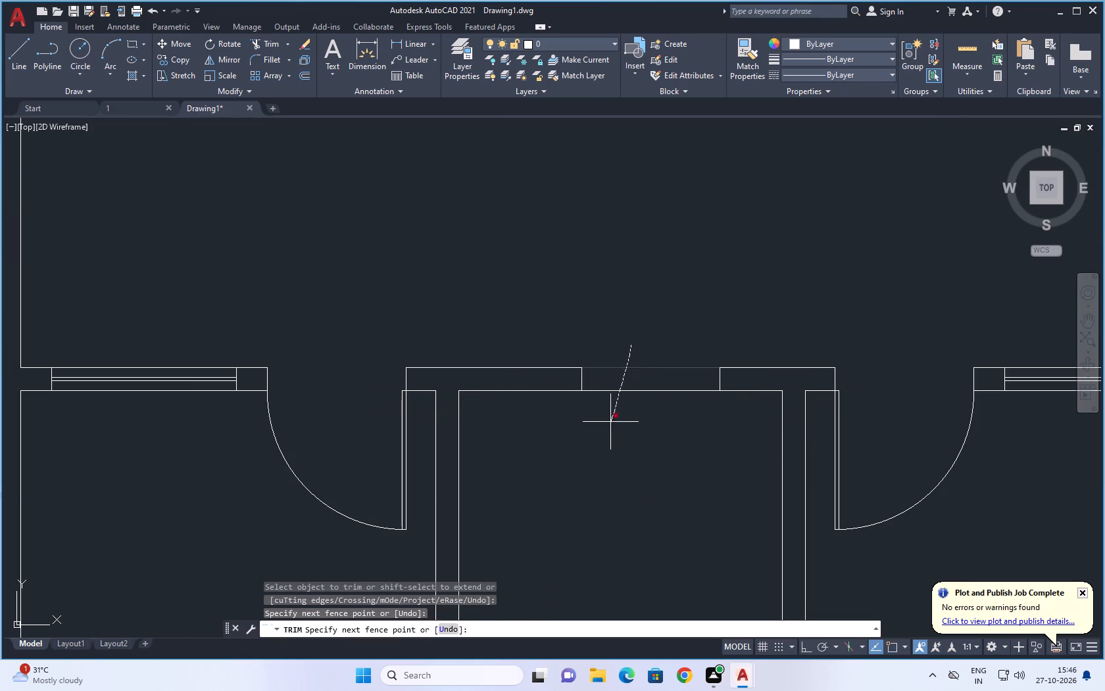
{"action": "left_click_drag", "start_coordinate": [610, 422], "coordinate": [610, 422]}
{"action": "scroll", "coordinate": [605, 410], "scroll_direction": "down", "scroll_amount": 4}
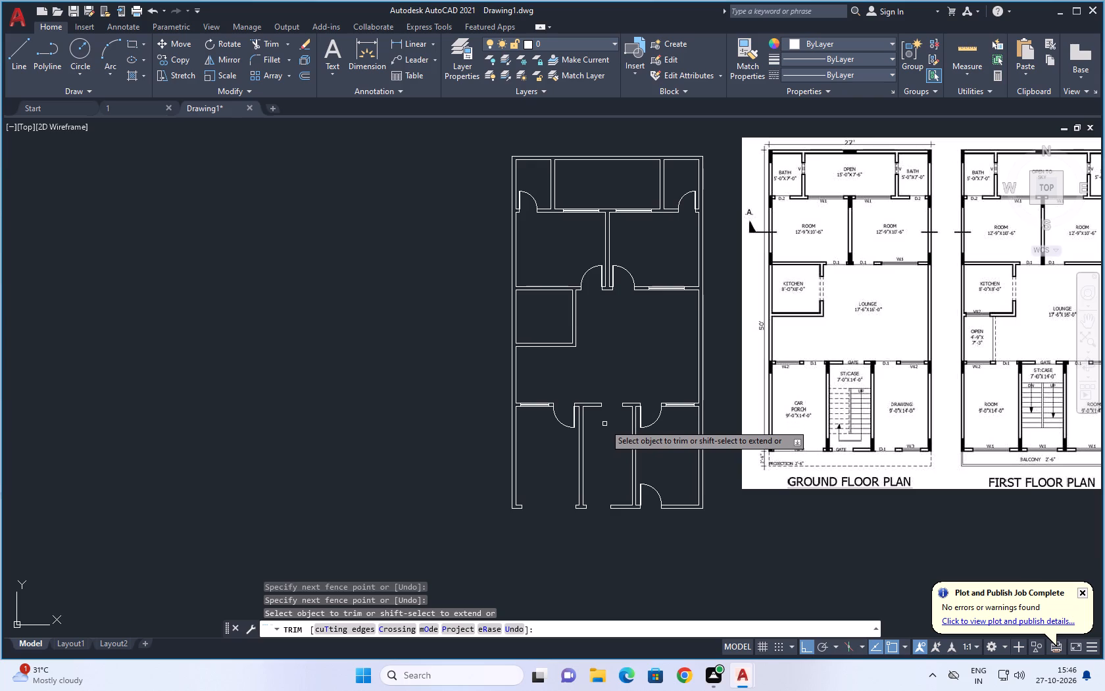
{"action": "key", "text": "Escape"}
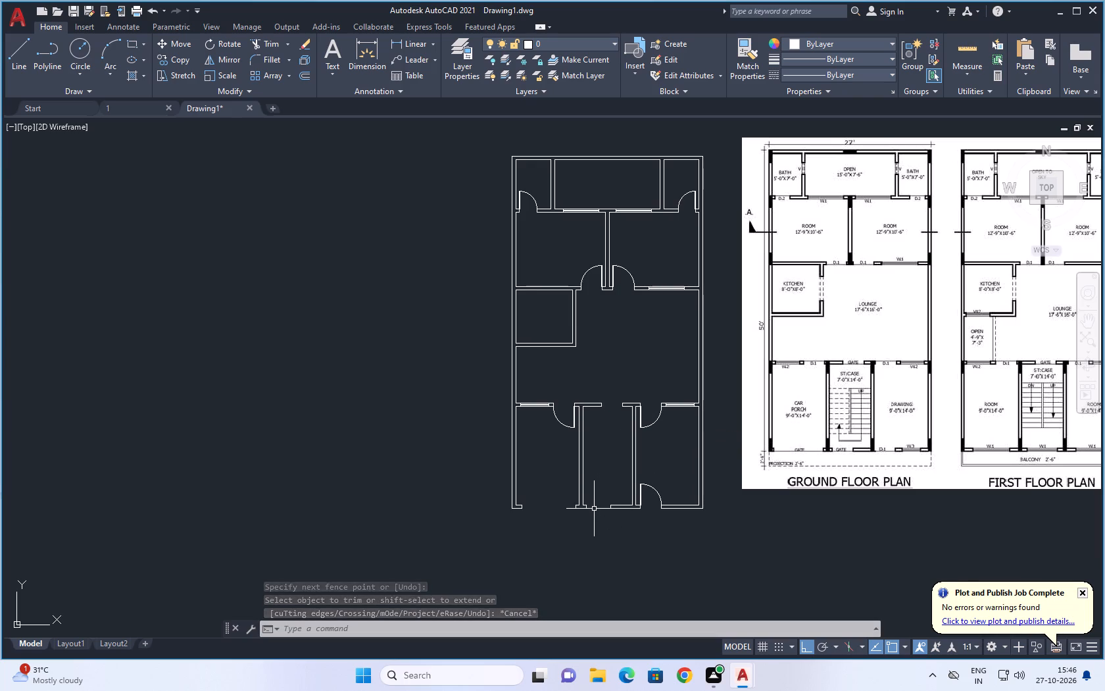
Extend the inner line of the staircase's bottom wall west across the gate opening to the west wall.
{"action": "key", "text": "Escape"}
{"action": "type", "text": "EX"}
{"action": "key", "text": "space"}
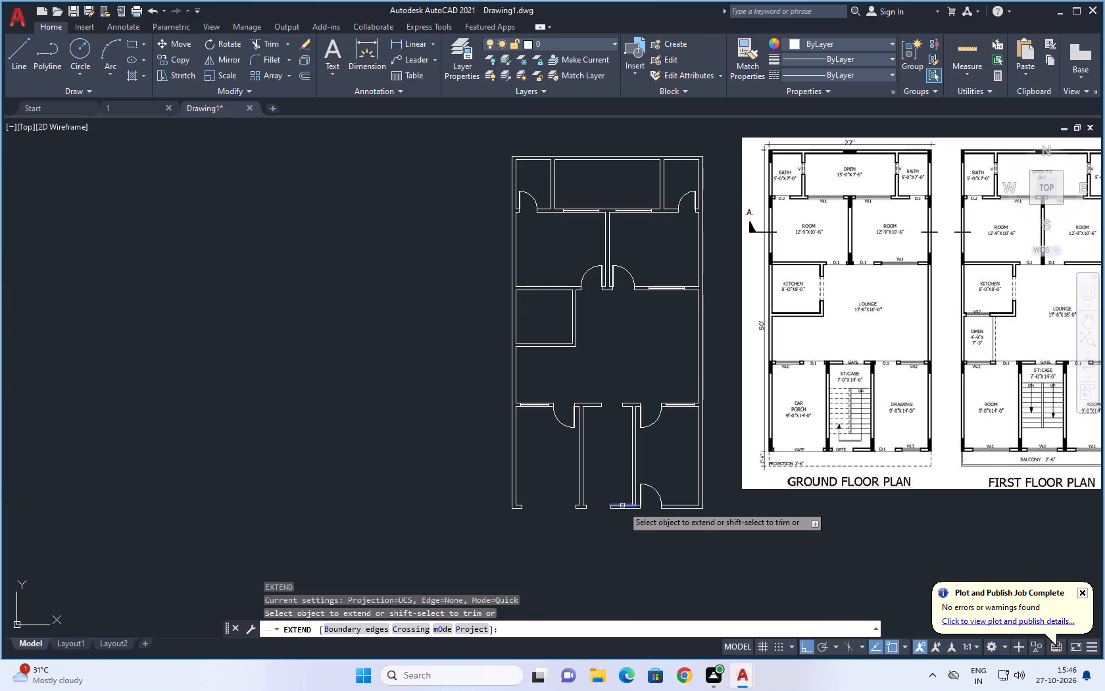
{"action": "left_click", "coordinate": [620, 506]}
{"action": "key", "text": "Escape"}
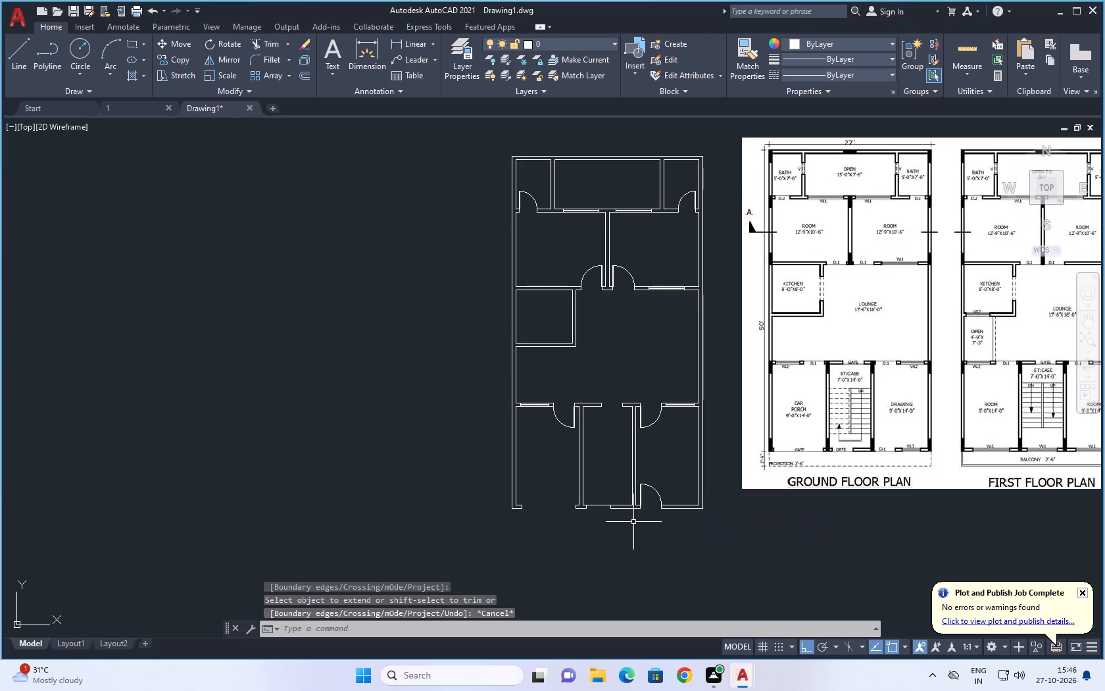
Draw a vertical centre line about 16' long from the middle of the staircase's inner bottom wall line up past its top wall.
{"action": "type", "text": "L"}
{"action": "key", "text": "space"}
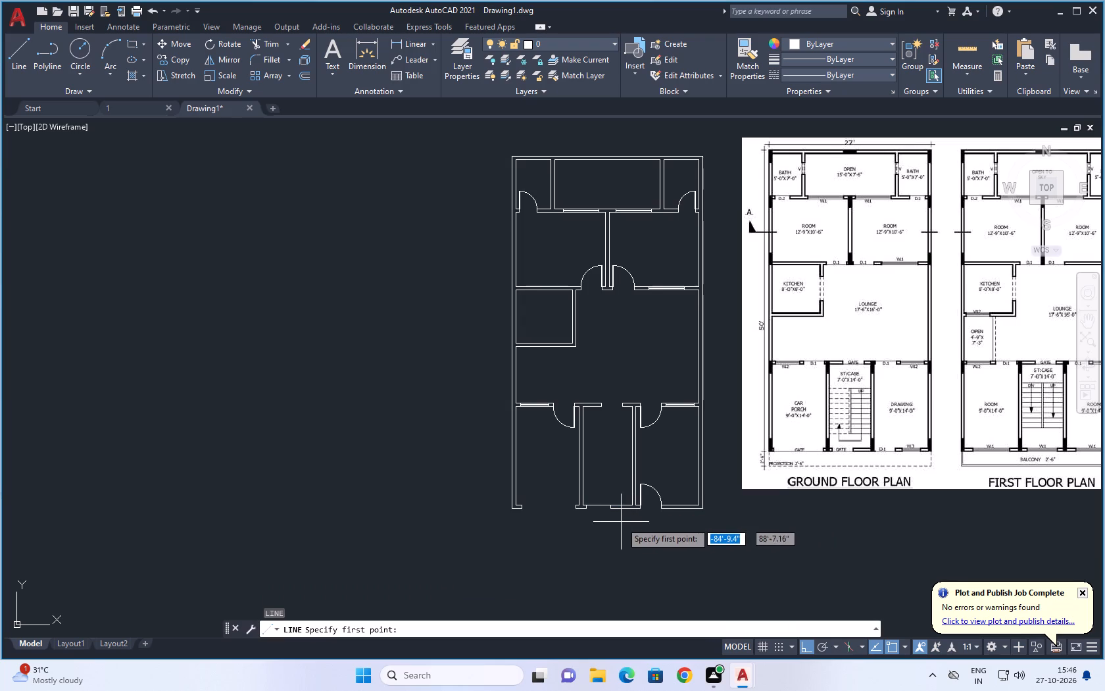
{"action": "scroll", "coordinate": [606, 499], "scroll_direction": "up", "scroll_amount": 3}
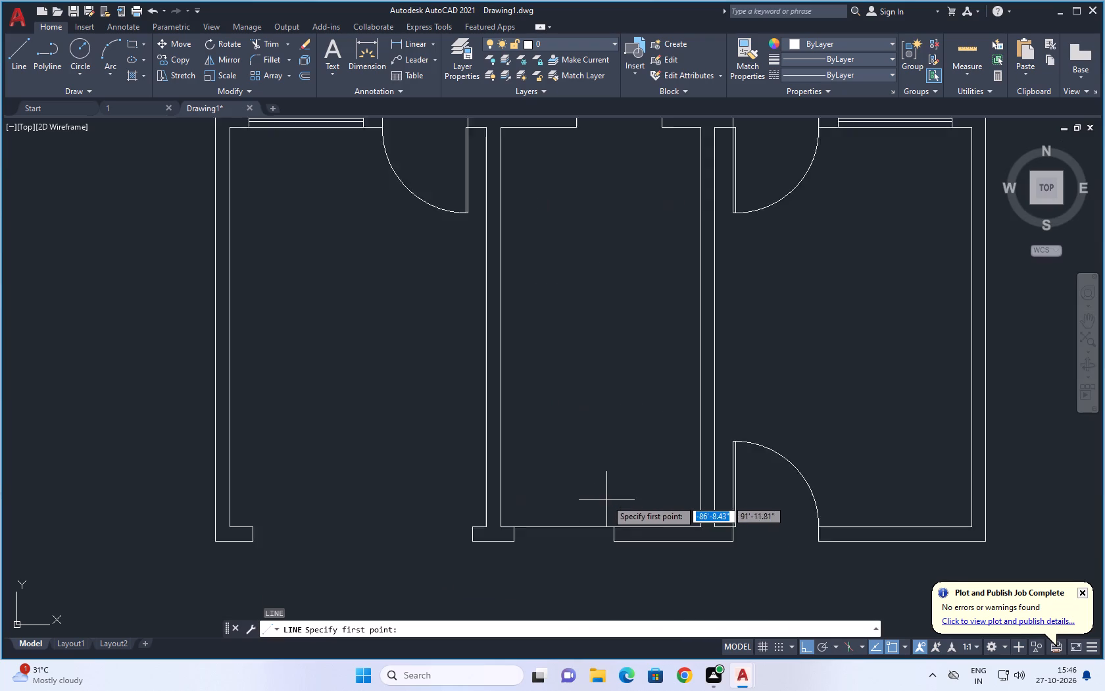
{"action": "scroll", "coordinate": [606, 499], "scroll_direction": "up", "scroll_amount": 1}
{"action": "left_click", "coordinate": [605, 544]}
{"action": "scroll", "coordinate": [603, 542], "scroll_direction": "down", "scroll_amount": 4}
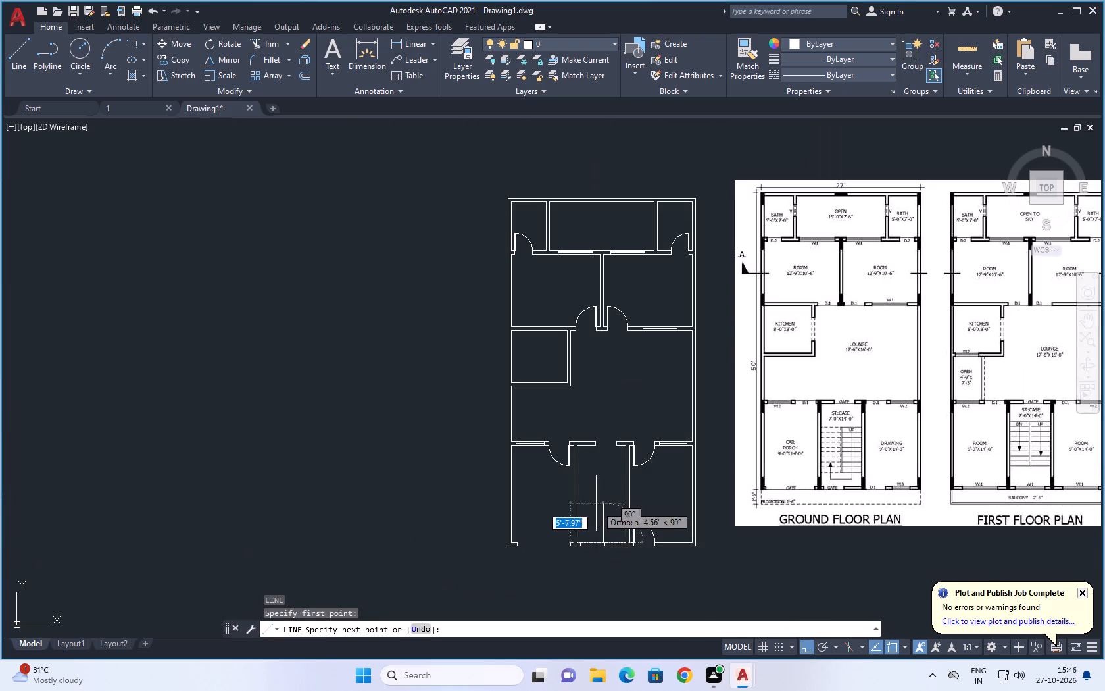
{"action": "left_click", "coordinate": [606, 431]}
{"action": "key", "text": "grave"}
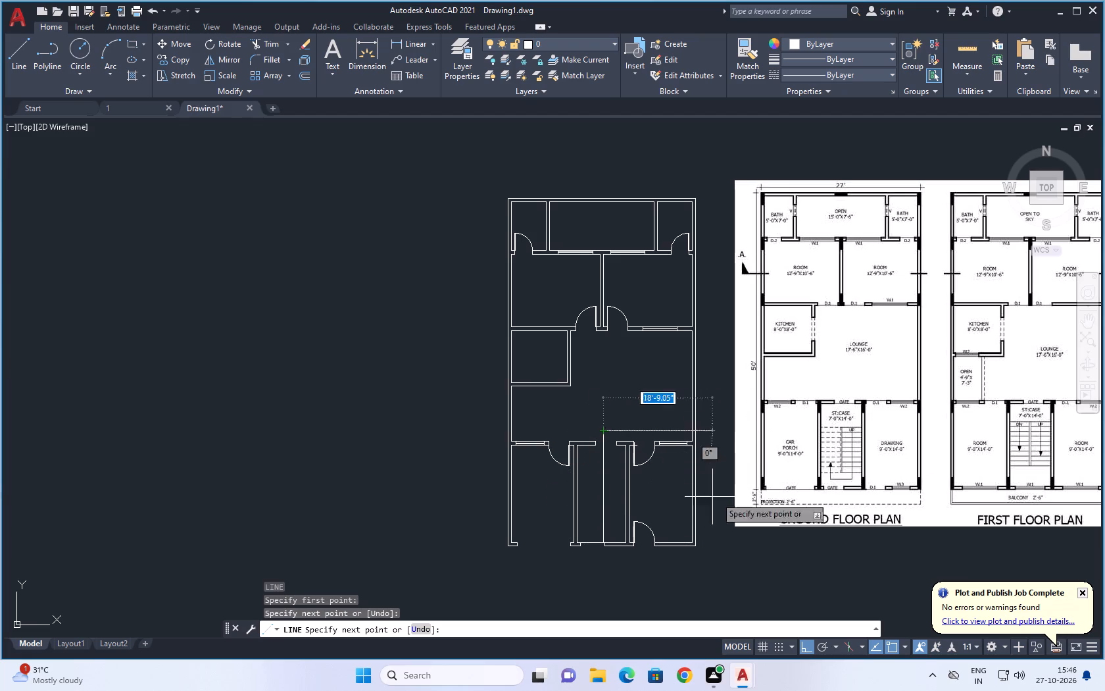
{"action": "key", "text": "grave"}
{"action": "scroll", "coordinate": [607, 450], "scroll_direction": "up", "scroll_amount": 2}
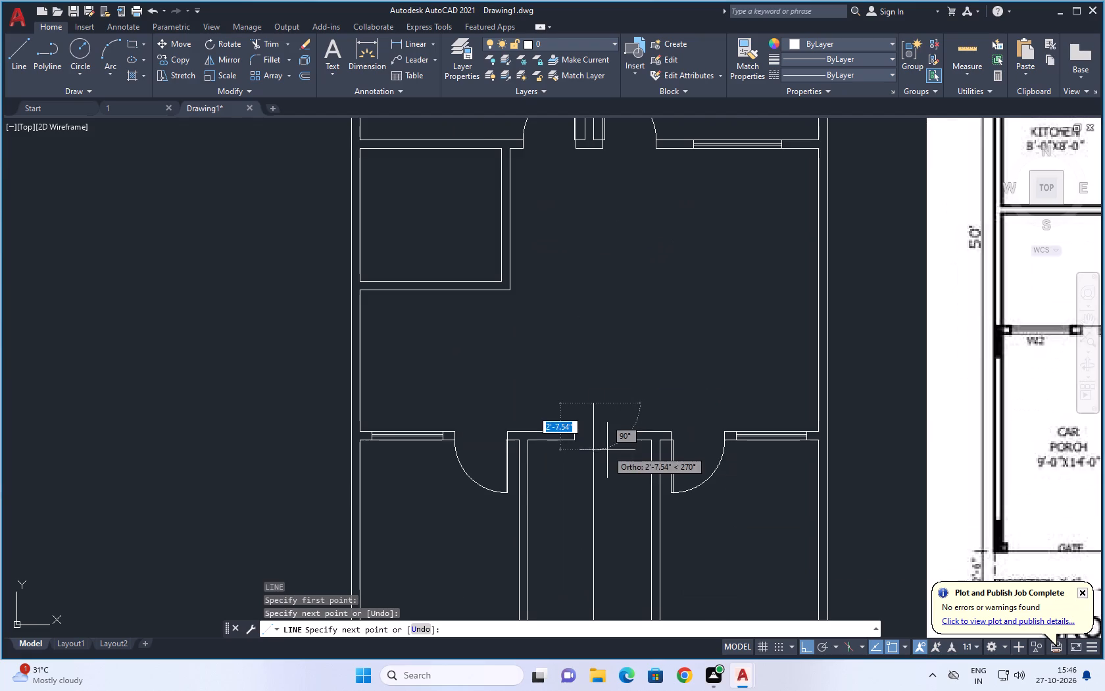
{"action": "key", "text": "o"}
{"action": "key", "text": "space"}
{"action": "key", "text": "4"}
{"action": "key", "text": "apostrophe"}
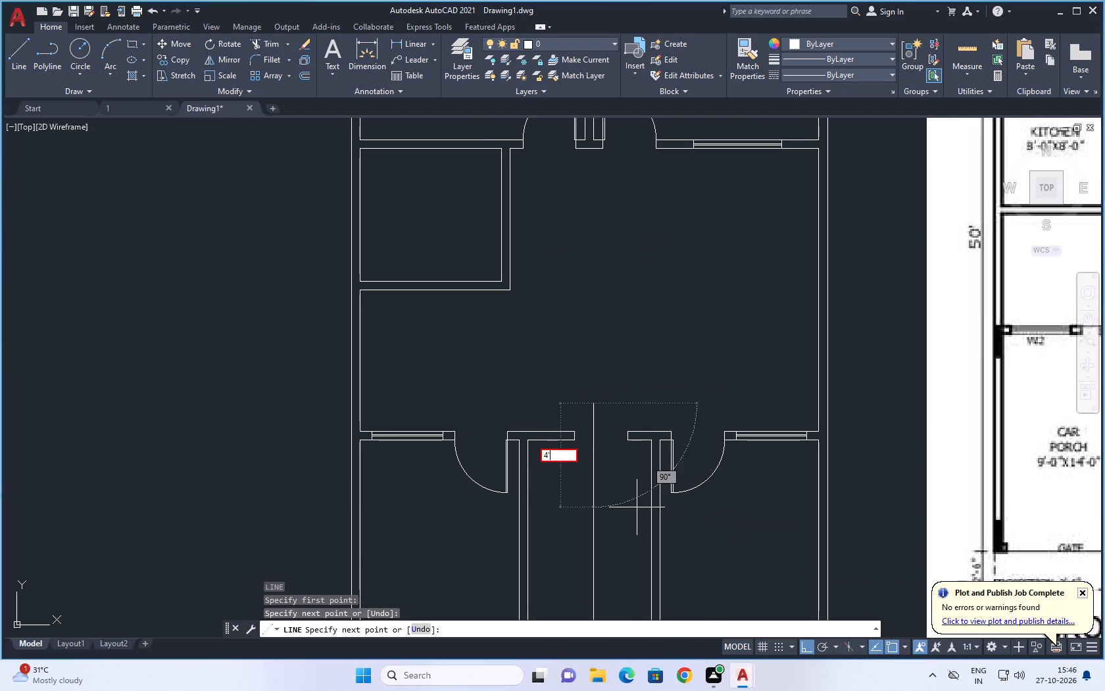
{"action": "key", "text": "space"}
{"action": "key", "text": "Escape"}
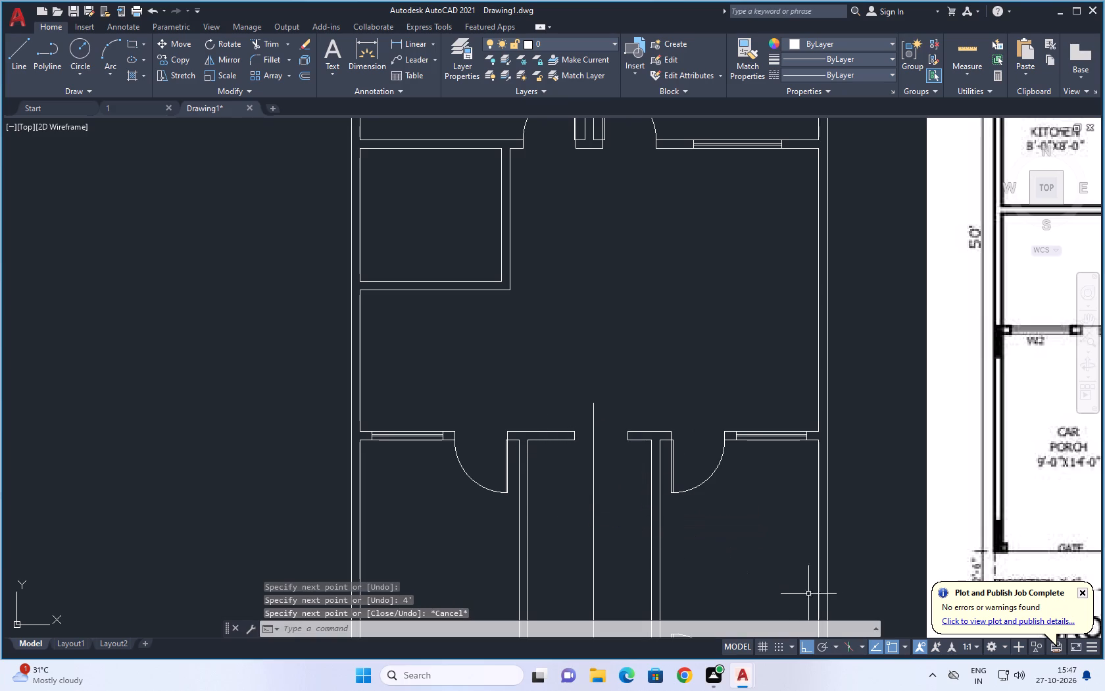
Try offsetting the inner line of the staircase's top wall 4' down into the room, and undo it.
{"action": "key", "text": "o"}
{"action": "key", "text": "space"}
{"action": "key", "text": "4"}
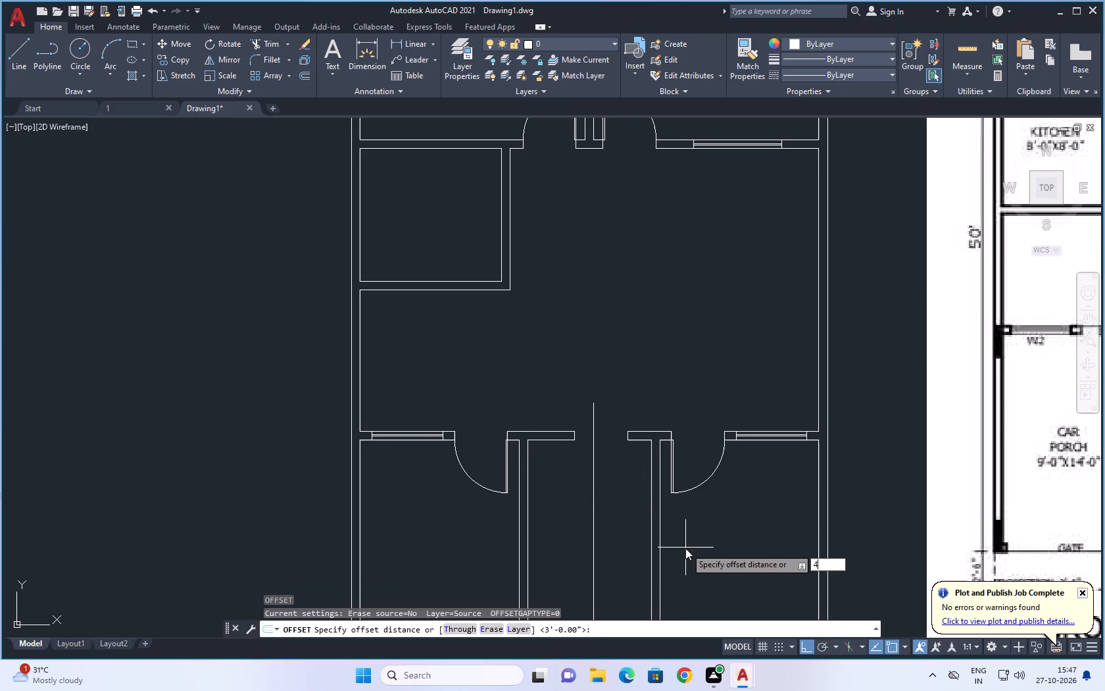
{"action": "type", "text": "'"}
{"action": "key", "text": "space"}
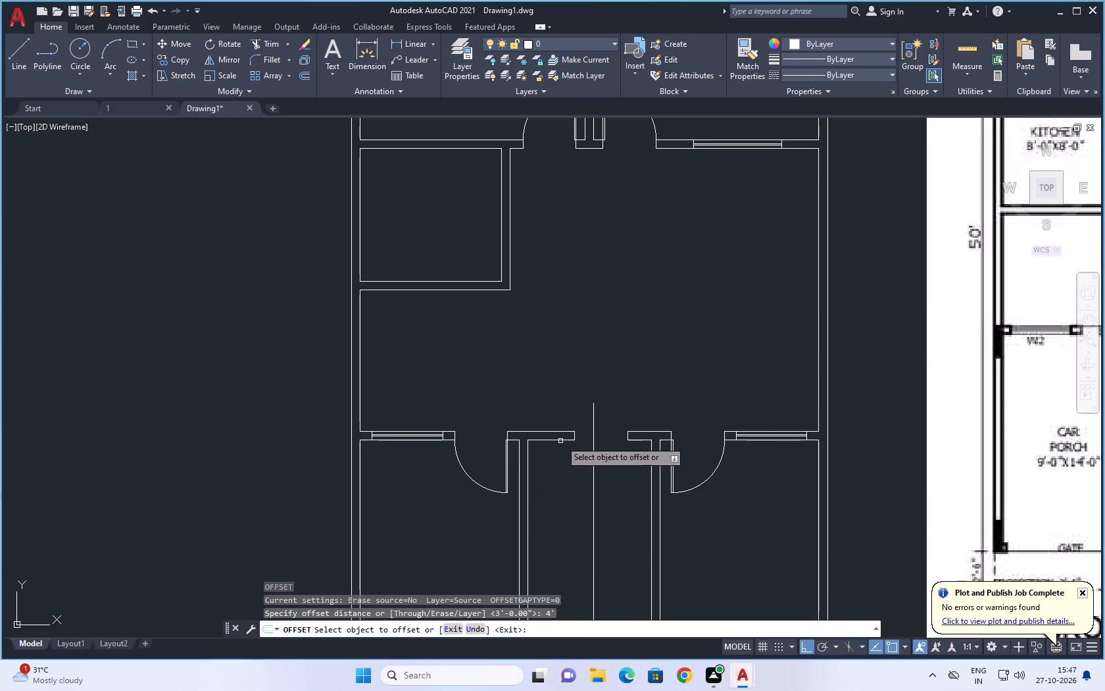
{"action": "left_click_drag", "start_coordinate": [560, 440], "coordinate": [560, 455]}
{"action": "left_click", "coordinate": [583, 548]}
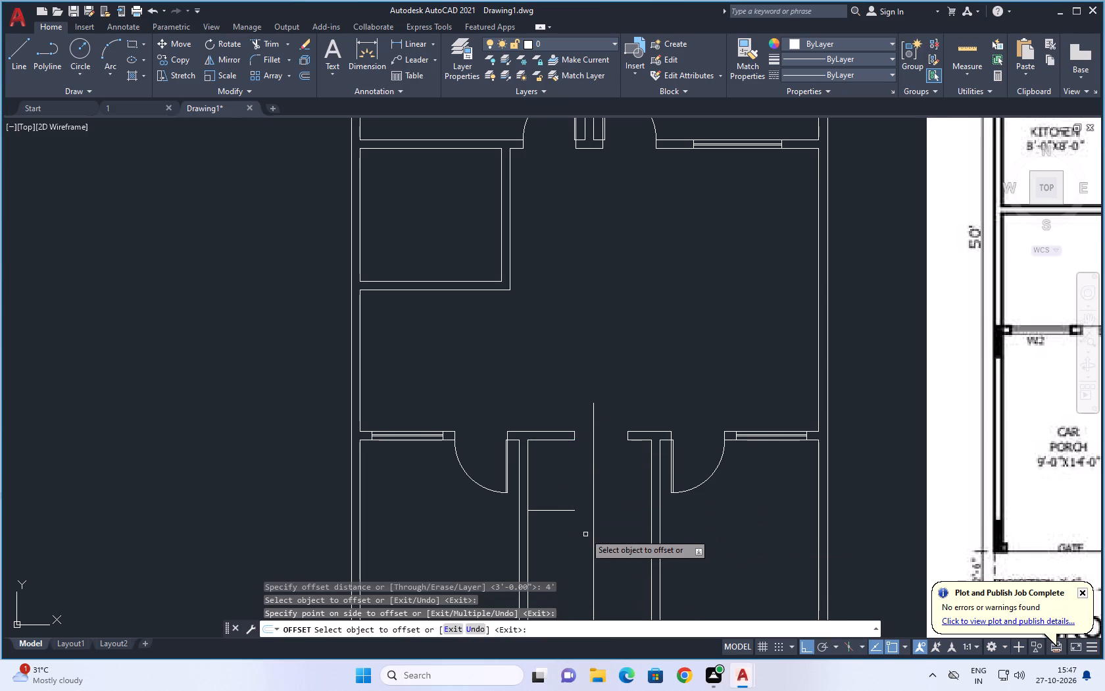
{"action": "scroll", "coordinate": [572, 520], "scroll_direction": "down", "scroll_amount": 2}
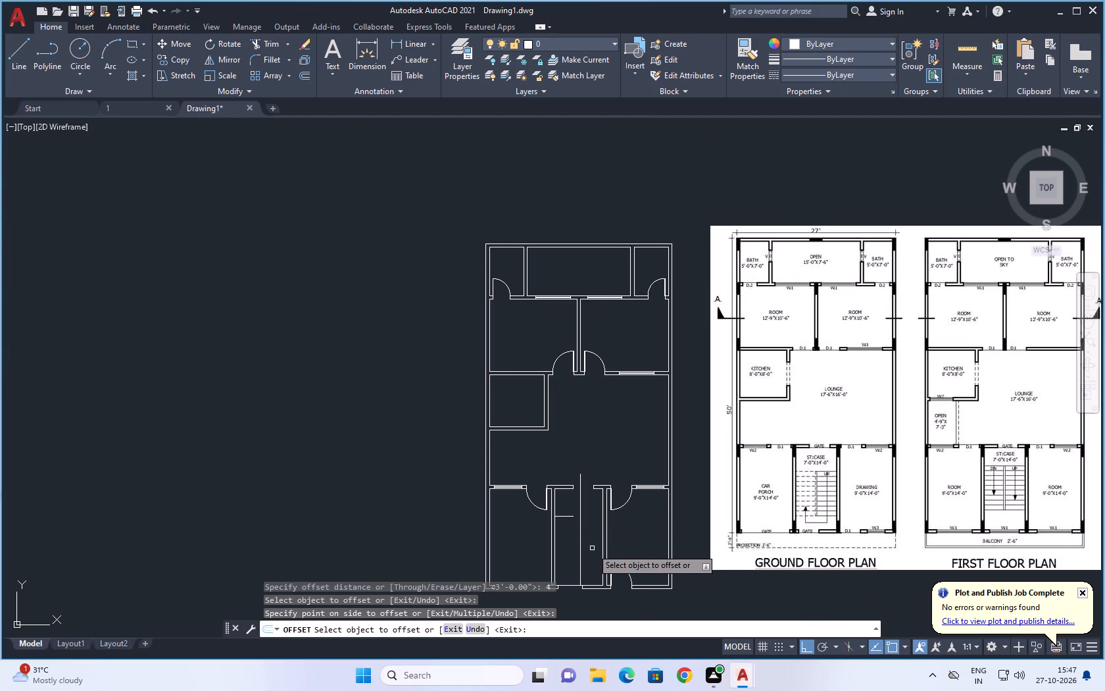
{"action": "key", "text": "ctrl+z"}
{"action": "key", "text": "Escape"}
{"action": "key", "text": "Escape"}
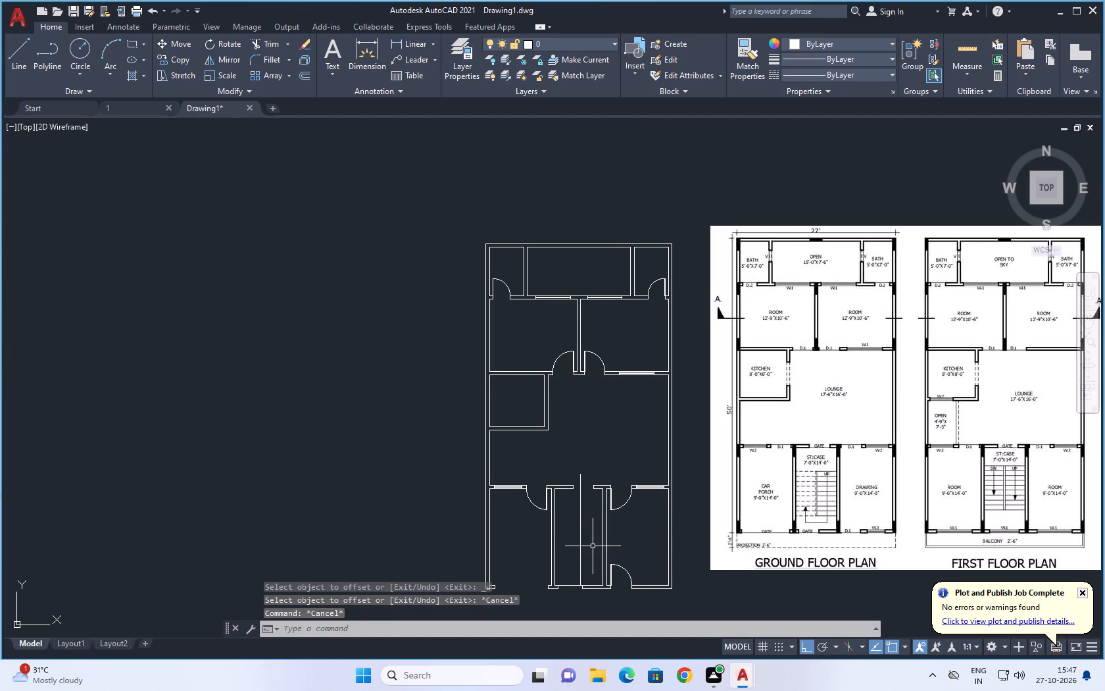
Offset the inner line of the staircase's top wall 3.5' down into the room as the landing edge.
{"action": "type", "text": "O"}
{"action": "key", "text": "space"}
{"action": "type", "text": "3.5"}
{"action": "type", "text": "'"}
{"action": "key", "text": "space"}
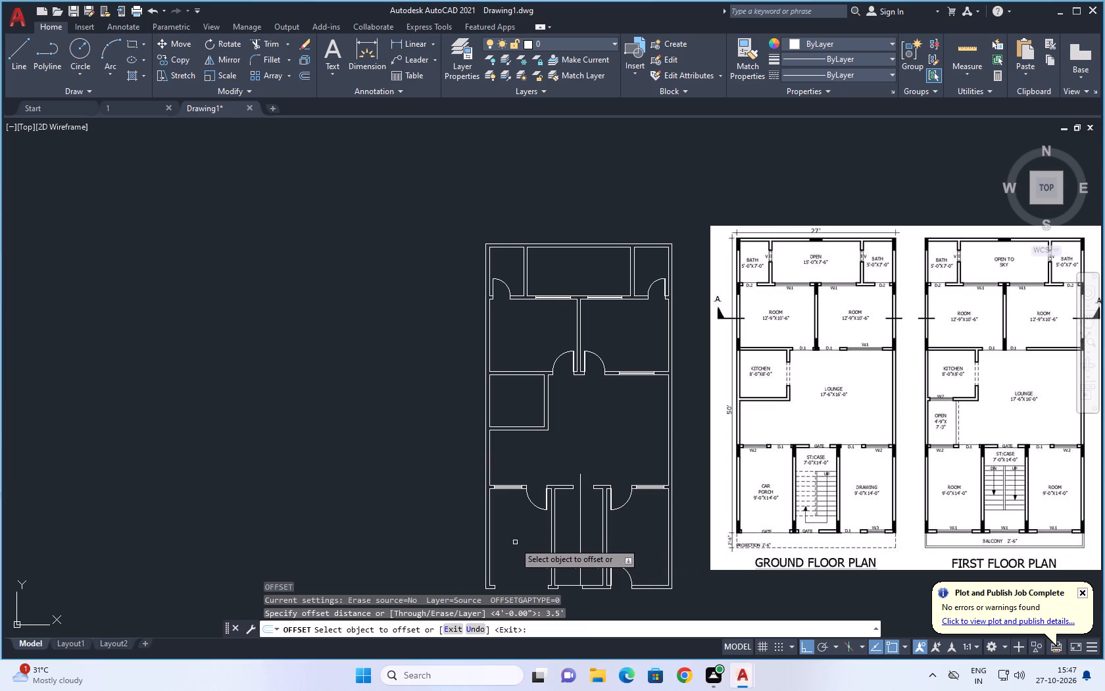
{"action": "scroll", "coordinate": [572, 550], "scroll_direction": "up", "scroll_amount": 1}
{"action": "left_click", "coordinate": [555, 453]}
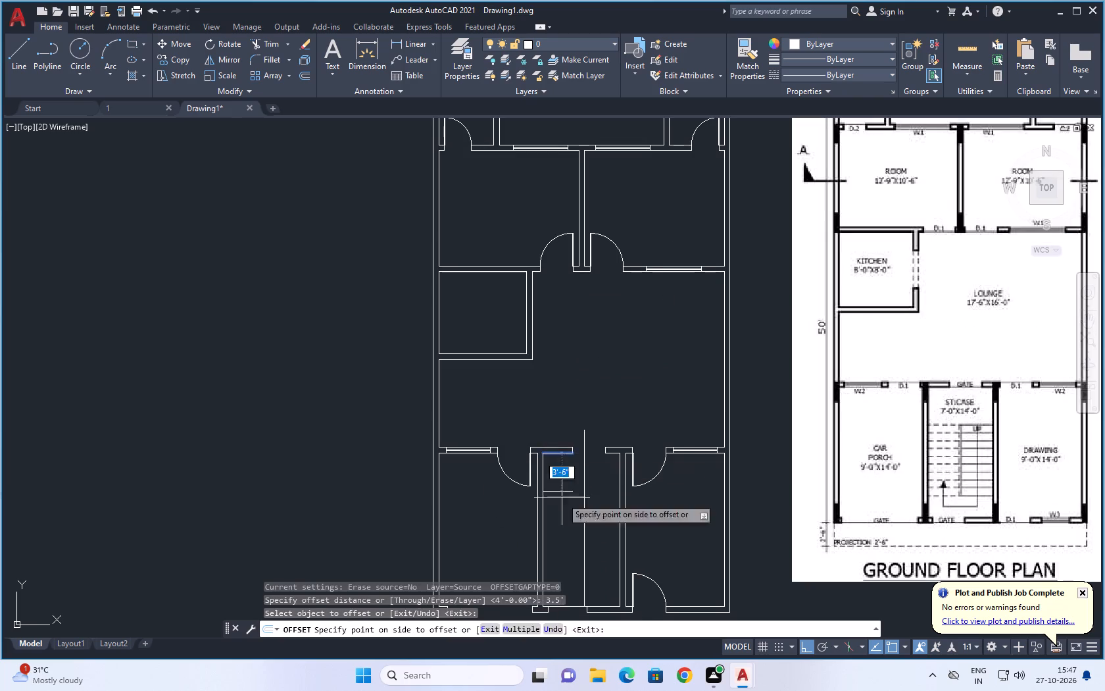
{"action": "left_click", "coordinate": [574, 530]}
{"action": "key", "text": "Escape"}
{"action": "key", "text": "Escape"}
Extend the landing edge line east to the staircase's east wall.
{"action": "key", "text": "e"}
{"action": "type", "text": "X"}
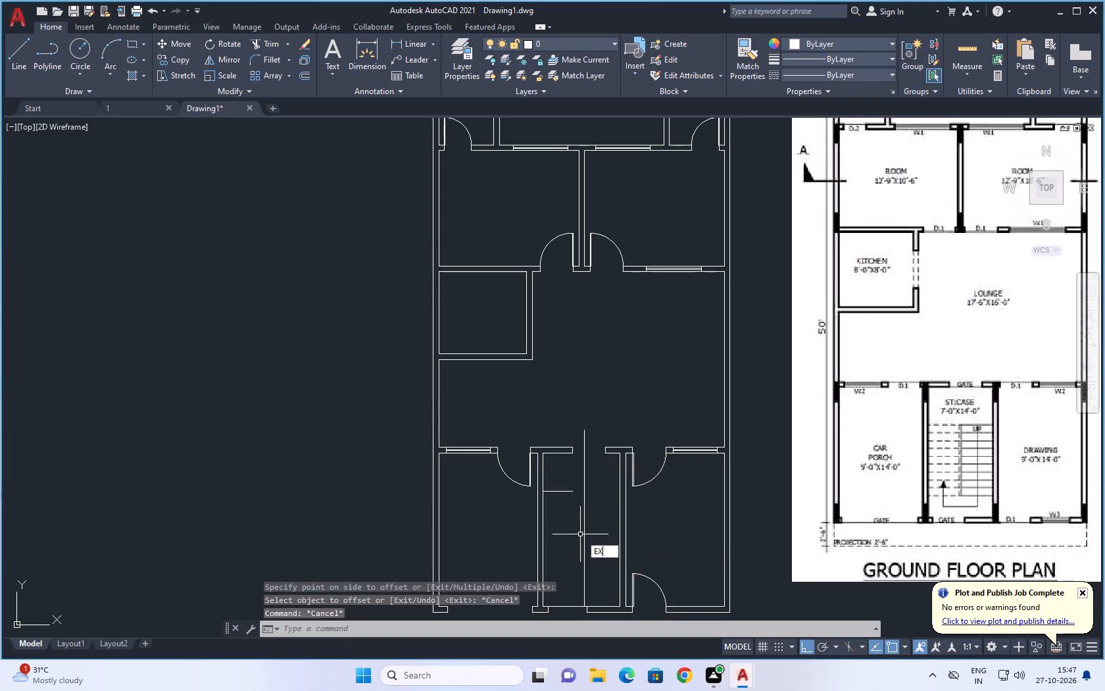
{"action": "key", "text": "space"}
{"action": "key", "text": "space"}
{"action": "left_click", "coordinate": [560, 494]}
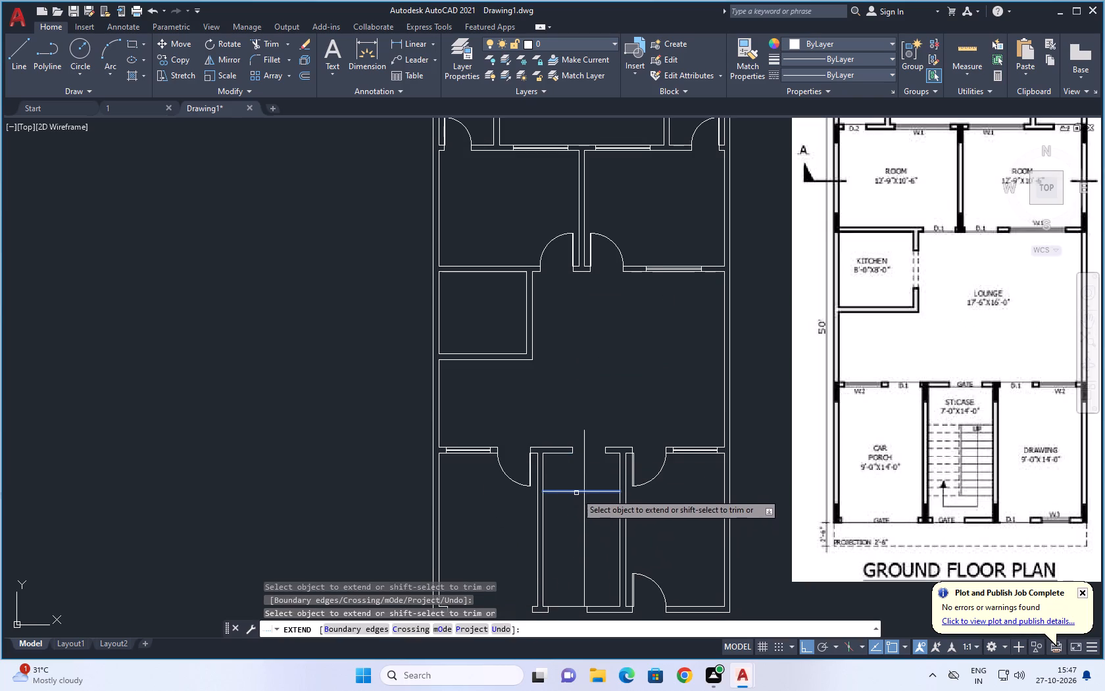
{"action": "left_click", "coordinate": [577, 493]}
{"action": "key", "text": "Escape"}
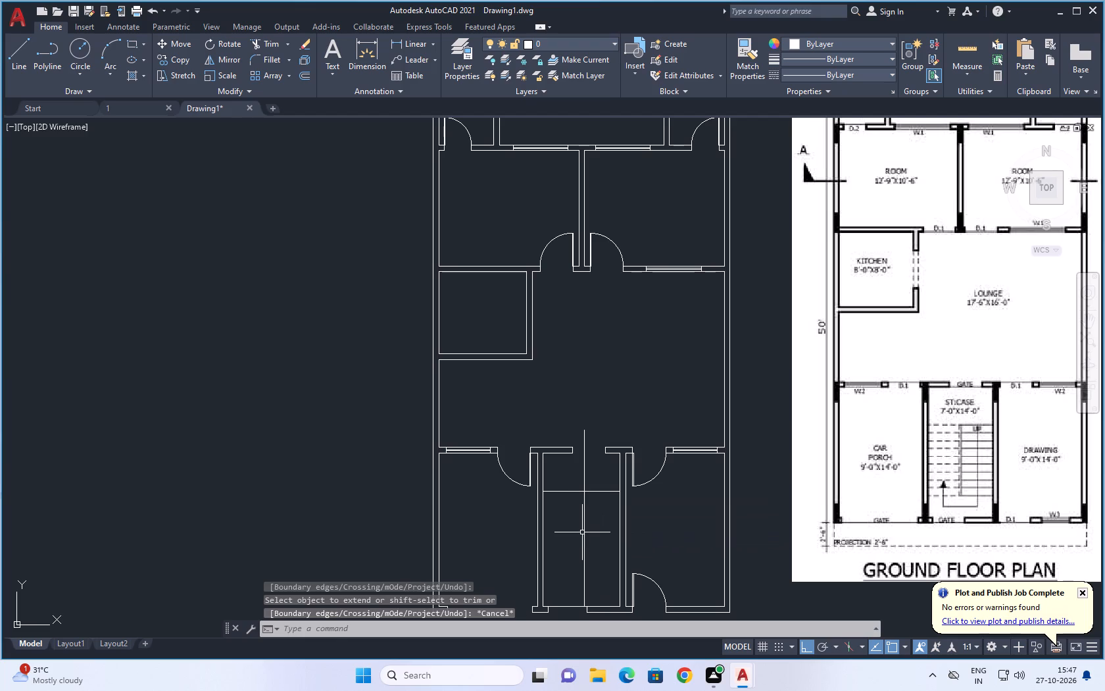
Offset the landing edge line downward nine times in succession at 10" spacing to form the staircase's tread lines.
{"action": "key", "text": "o"}
{"action": "key", "text": "space"}
{"action": "key", "text": "1"}
{"action": "key", "text": "0"}
{"action": "key", "text": "space"}
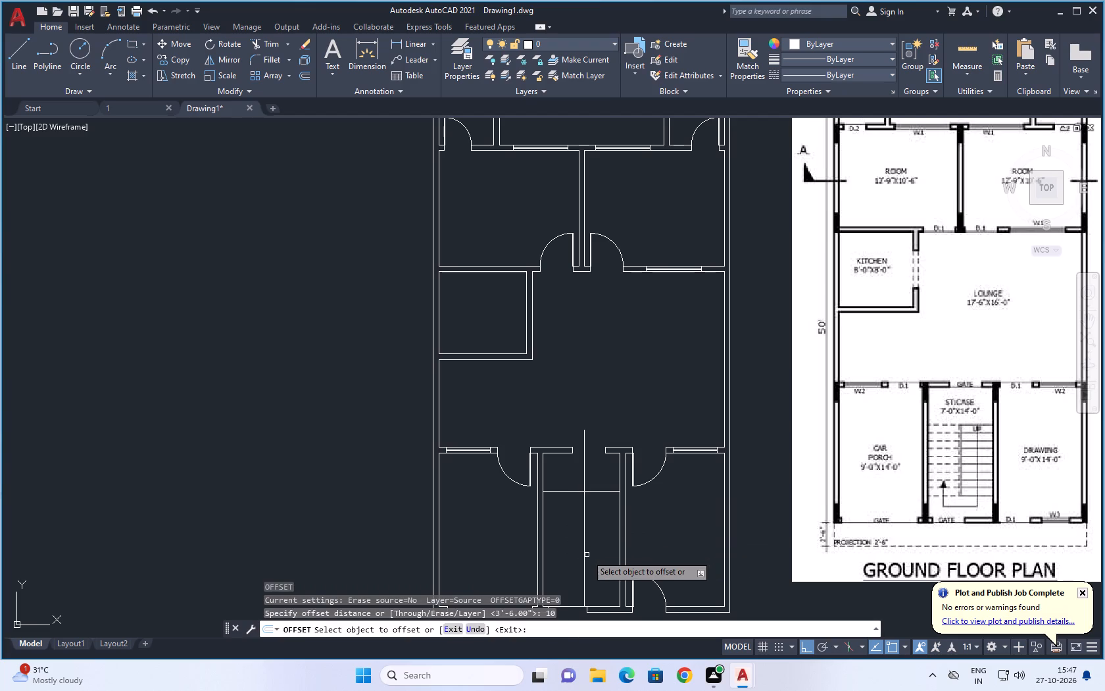
{"action": "left_click", "coordinate": [611, 491]}
{"action": "left_click", "coordinate": [606, 526]}
{"action": "left_click", "coordinate": [609, 502]}
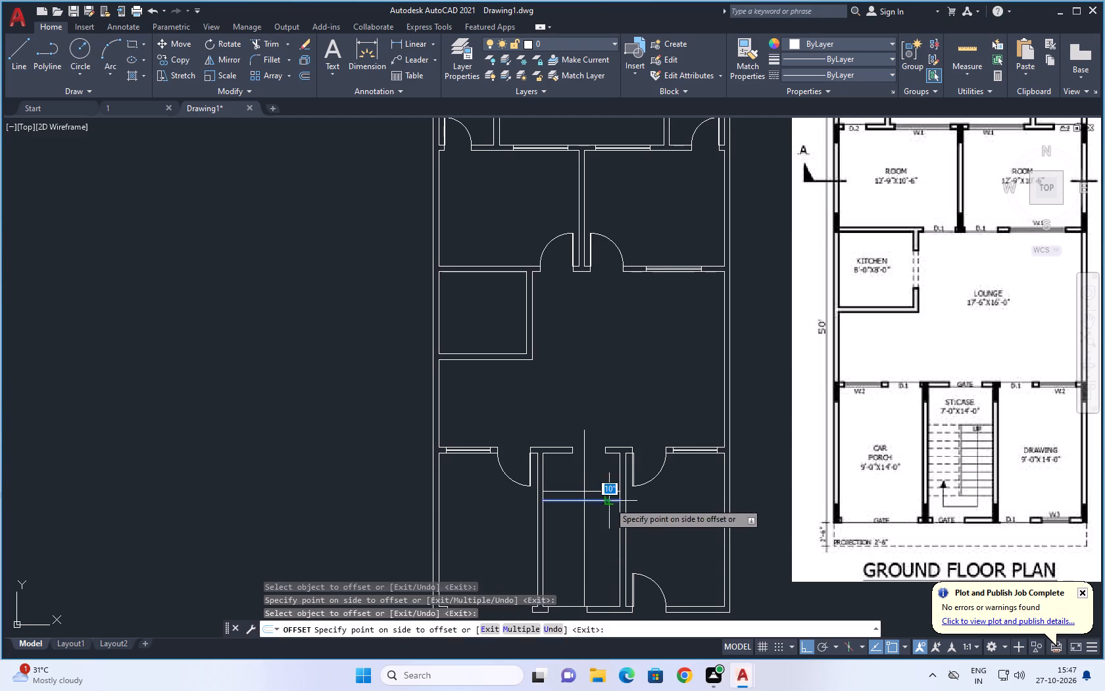
{"action": "left_click", "coordinate": [602, 539]}
{"action": "left_click", "coordinate": [611, 510]}
{"action": "left_click", "coordinate": [606, 550]}
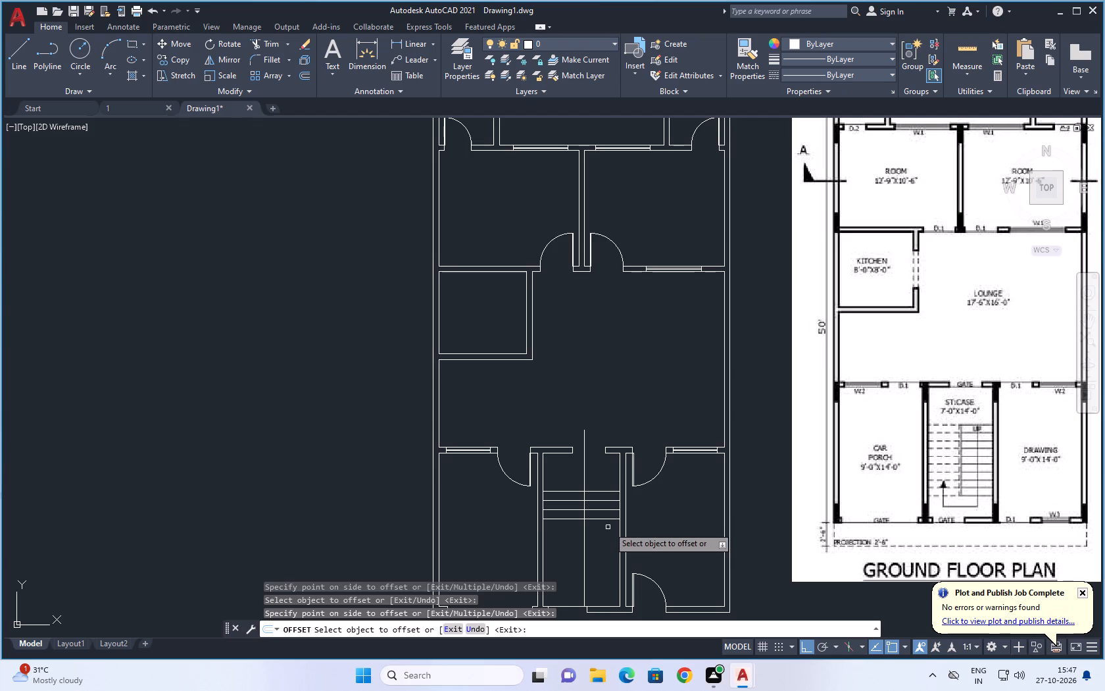
{"action": "left_click_drag", "start_coordinate": [611, 519], "coordinate": [612, 528]}
{"action": "left_click", "coordinate": [608, 562]}
{"action": "left_click", "coordinate": [612, 529]}
{"action": "left_click", "coordinate": [606, 577]}
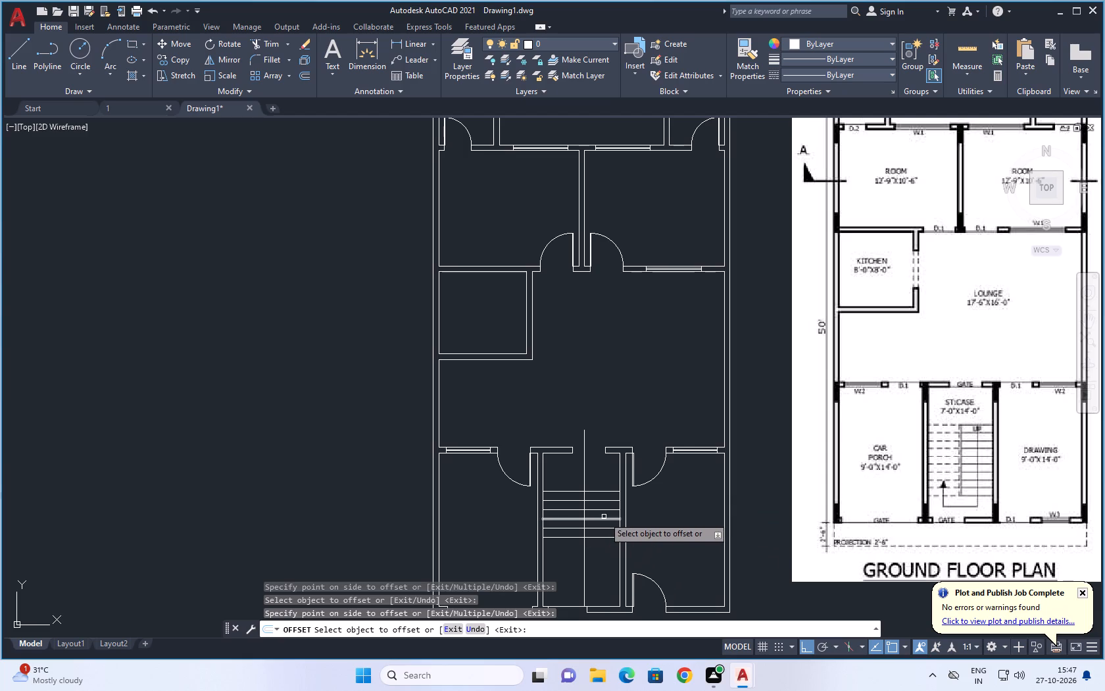
{"action": "left_click", "coordinate": [605, 536]}
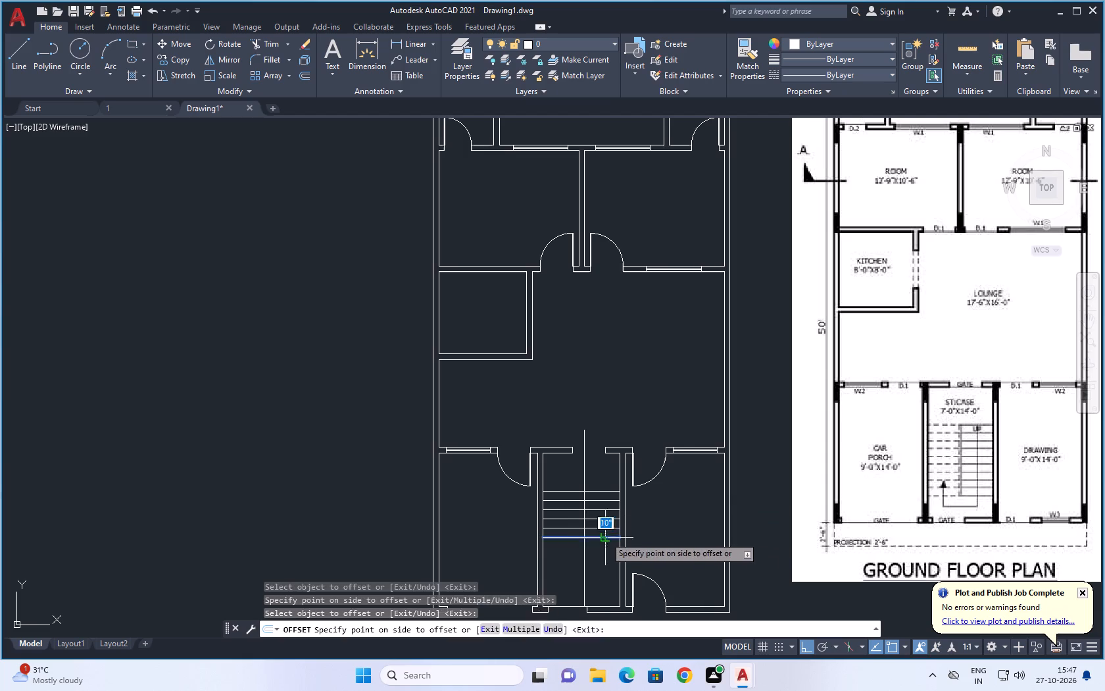
{"action": "left_click", "coordinate": [603, 557]}
{"action": "left_click", "coordinate": [606, 544]}
{"action": "left_click", "coordinate": [606, 547]}
{"action": "left_click", "coordinate": [602, 576]}
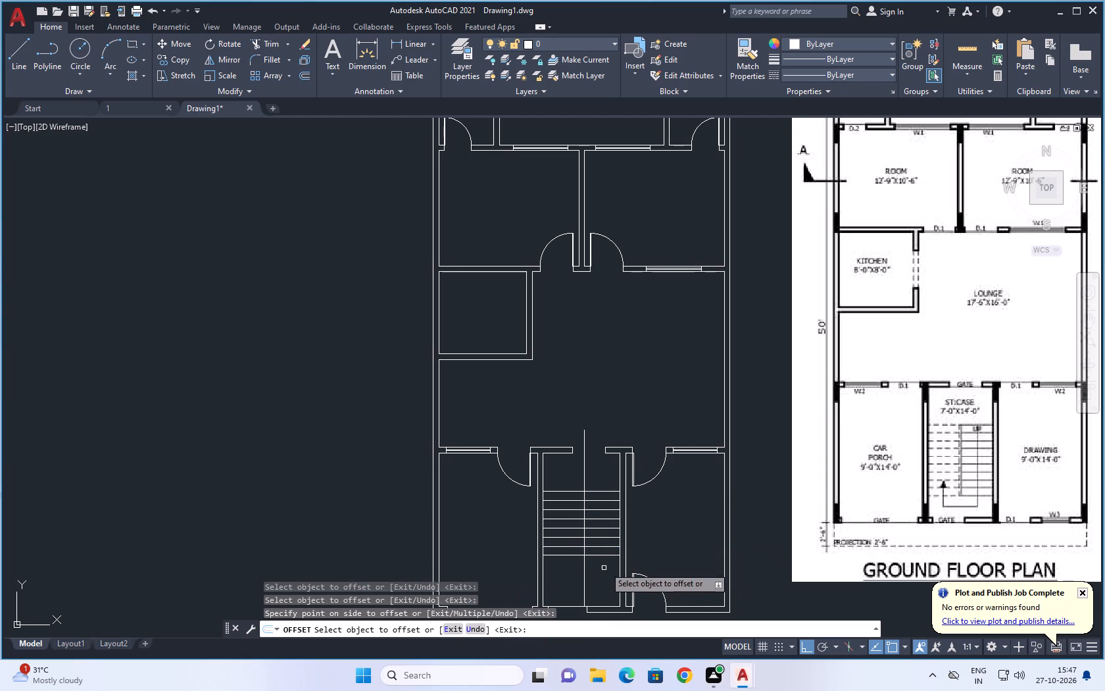
{"action": "left_click_drag", "start_coordinate": [608, 555], "coordinate": [608, 562]}
{"action": "left_click", "coordinate": [608, 584]}
{"action": "left_click", "coordinate": [610, 564]}
{"action": "left_click", "coordinate": [610, 586]}
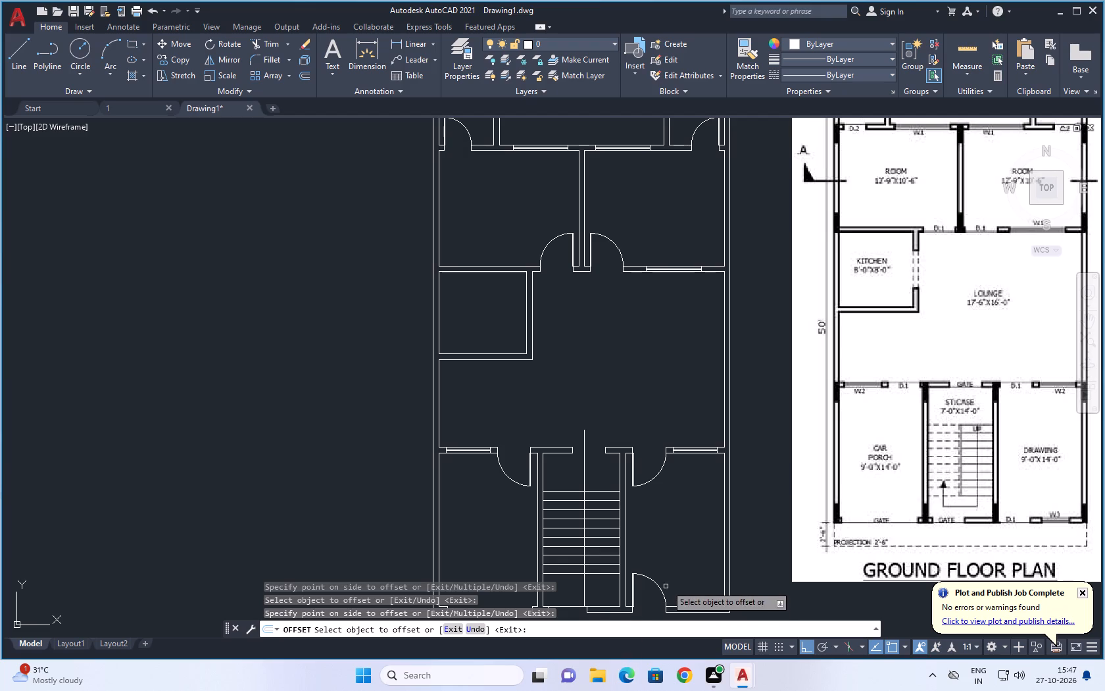
{"action": "key", "text": "Escape"}
Offset the staircase's vertical centre line 2" to the west side and 2" to the east side.
{"action": "type", "text": "O"}
{"action": "key", "text": "space"}
{"action": "key", "text": "2"}
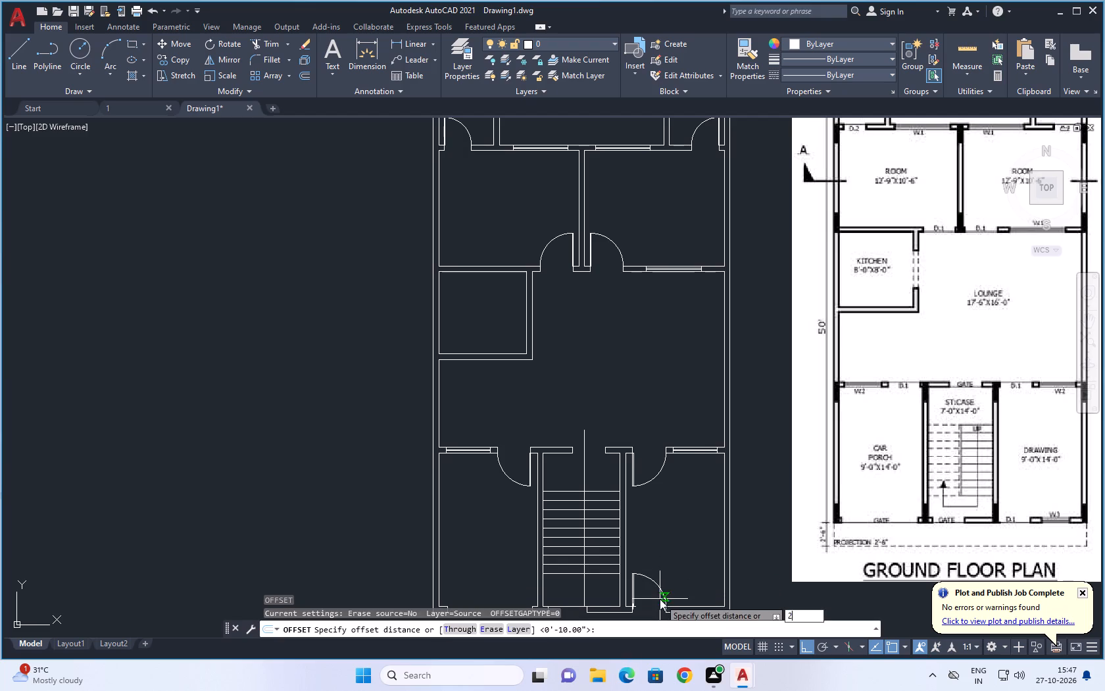
{"action": "key", "text": "space"}
{"action": "left_click", "coordinate": [584, 524]}
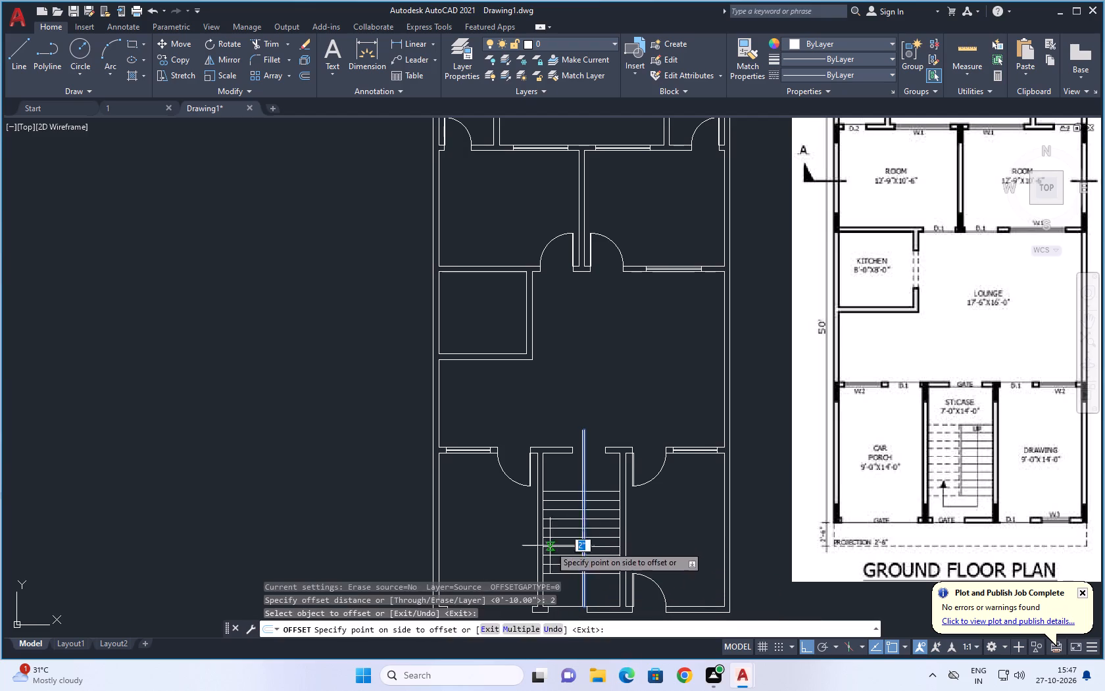
{"action": "left_click", "coordinate": [550, 546]}
{"action": "left_click", "coordinate": [585, 526]}
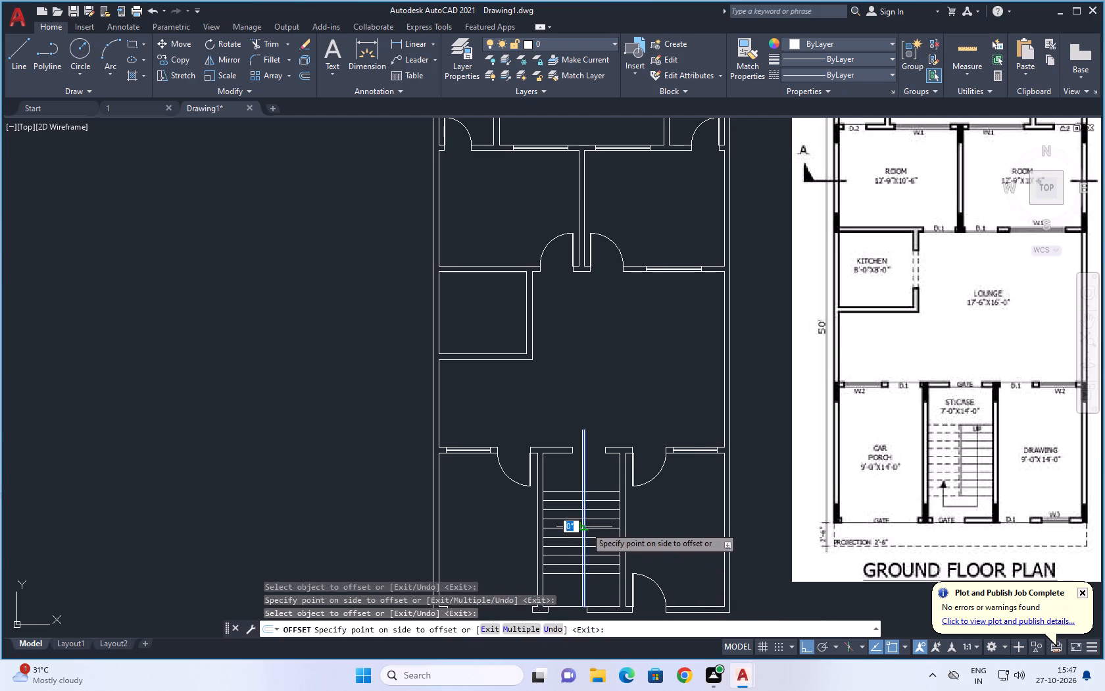
{"action": "left_click", "coordinate": [596, 527]}
{"action": "key", "text": "Escape"}
{"action": "key", "text": "Escape"}
{"action": "key", "text": "Escape"}
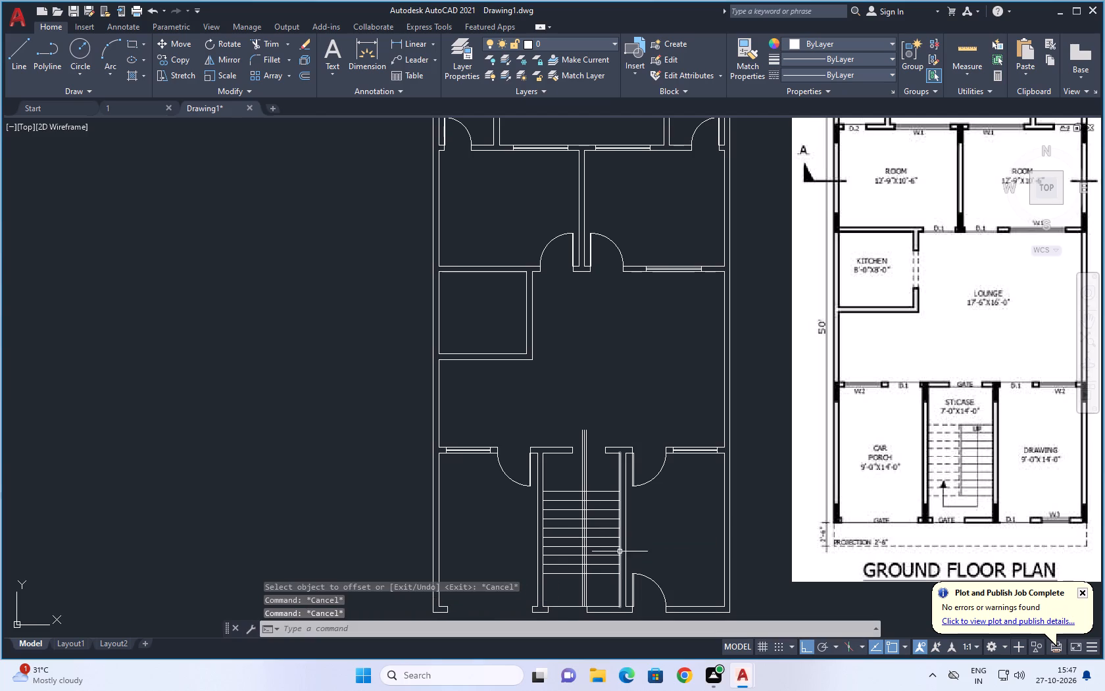
Trim the three vertical stair lines above the landing edge and below the last tread, plus the leftover line across the staircase's bottom gate opening.
{"action": "type", "text": "TR"}
{"action": "key", "text": "space"}
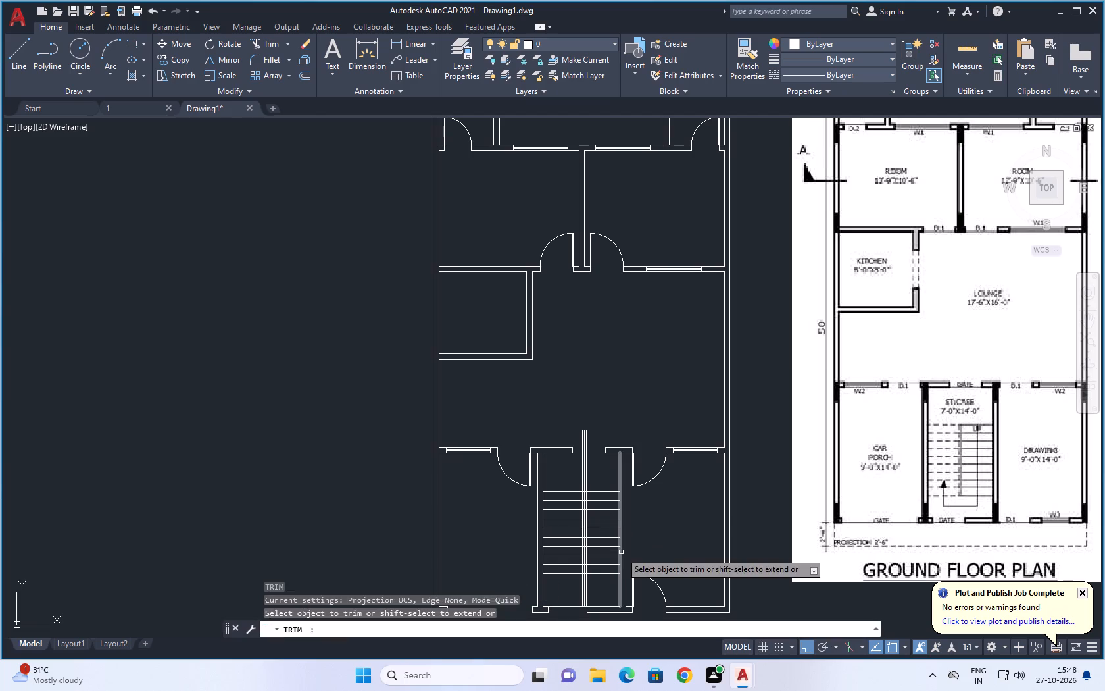
{"action": "key", "text": "space"}
{"action": "left_click_drag", "start_coordinate": [593, 467], "coordinate": [571, 474]}
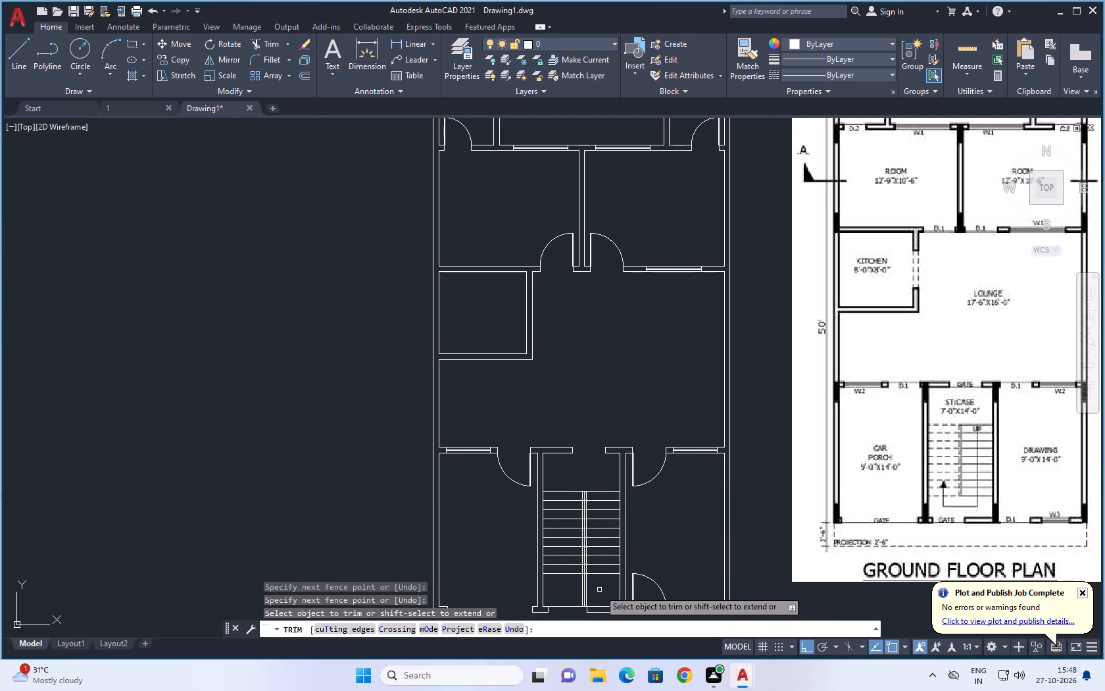
{"action": "left_click_drag", "start_coordinate": [599, 586], "coordinate": [575, 593]}
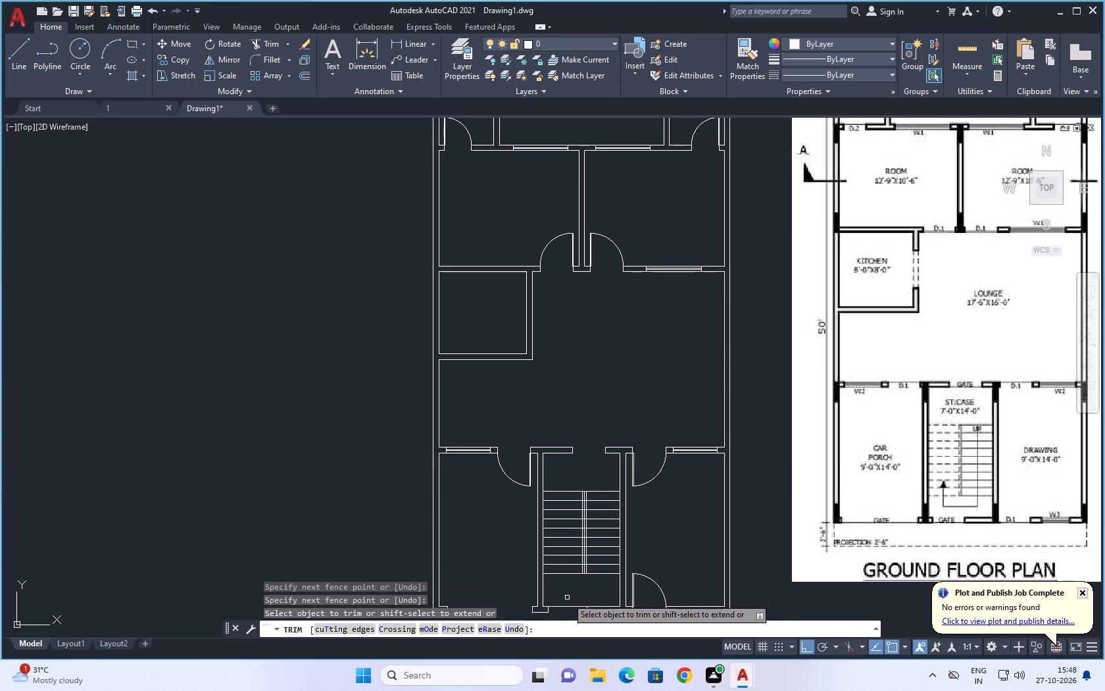
{"action": "left_click_drag", "start_coordinate": [567, 598], "coordinate": [568, 617]}
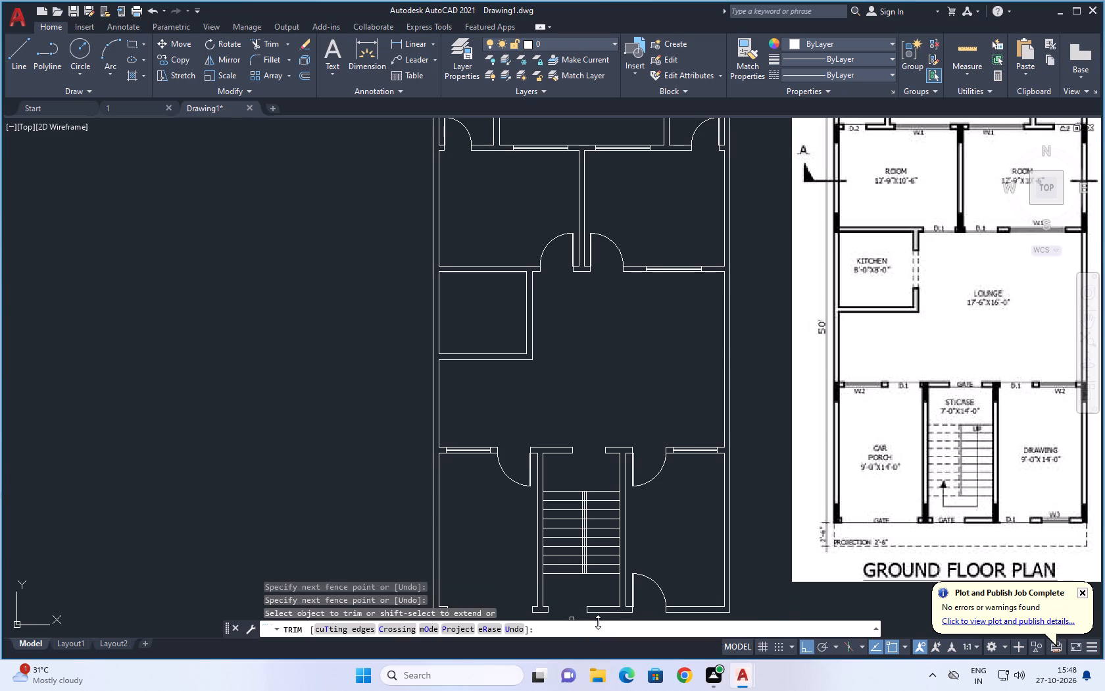
{"action": "key", "text": "Escape"}
Delete the original middle line between the two offset vertical stair lines.
{"action": "scroll", "coordinate": [586, 564], "scroll_direction": "up", "scroll_amount": 3}
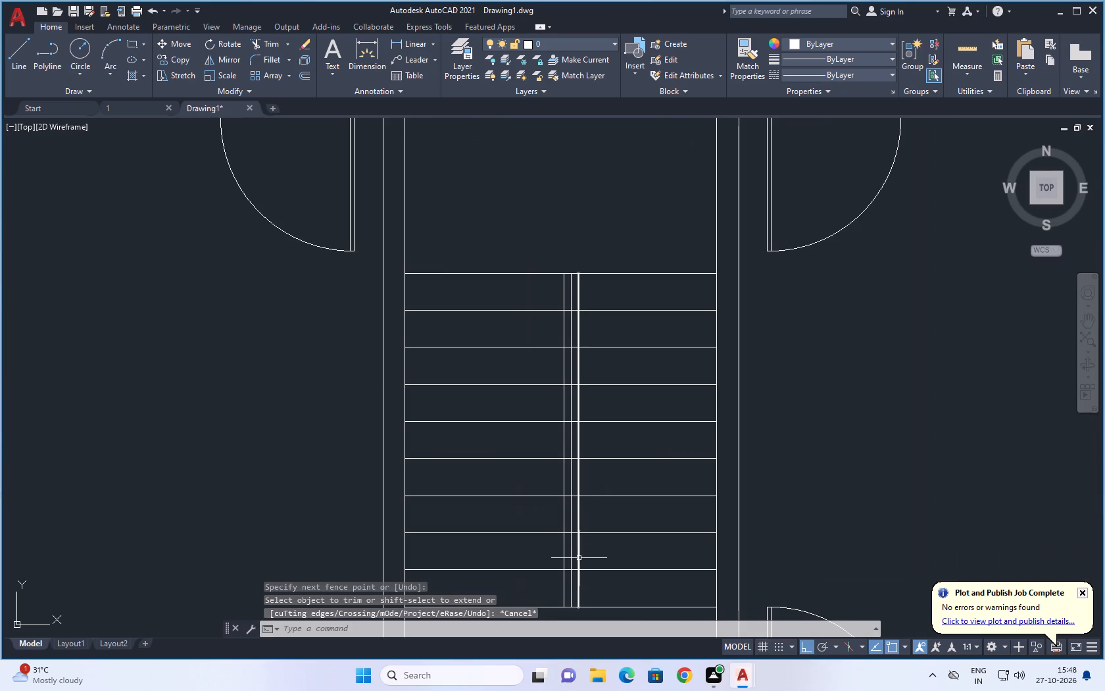
{"action": "left_click", "coordinate": [571, 555]}
{"action": "key", "text": "Delete"}
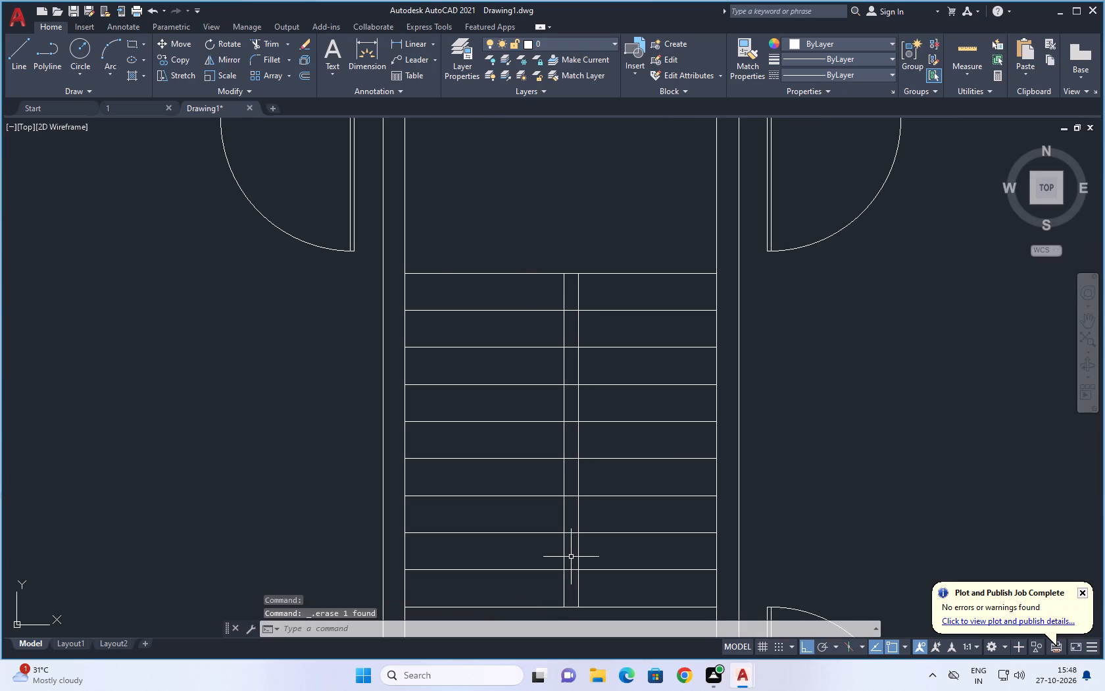
Trim the landing edge and all tread lines out of the narrow gap between the two vertical stair lines.
{"action": "key", "text": "Escape"}
{"action": "key", "text": "t"}
{"action": "key", "text": "r"}
{"action": "key", "text": "space"}
{"action": "key", "text": "space"}
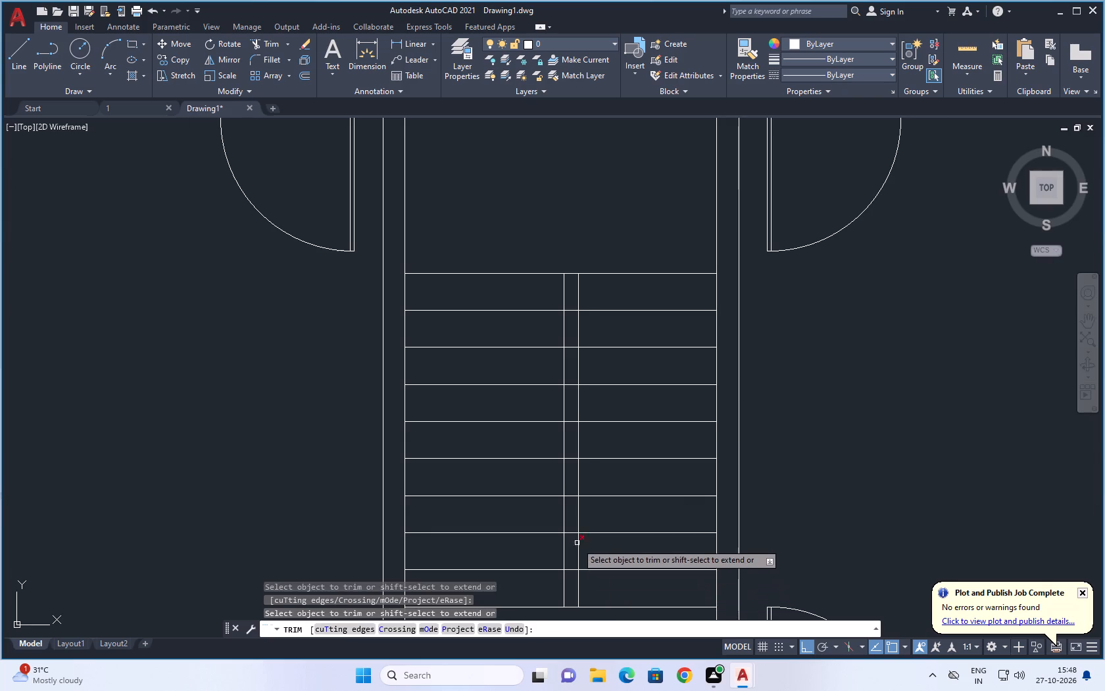
{"action": "scroll", "coordinate": [577, 543], "scroll_direction": "down", "scroll_amount": 3}
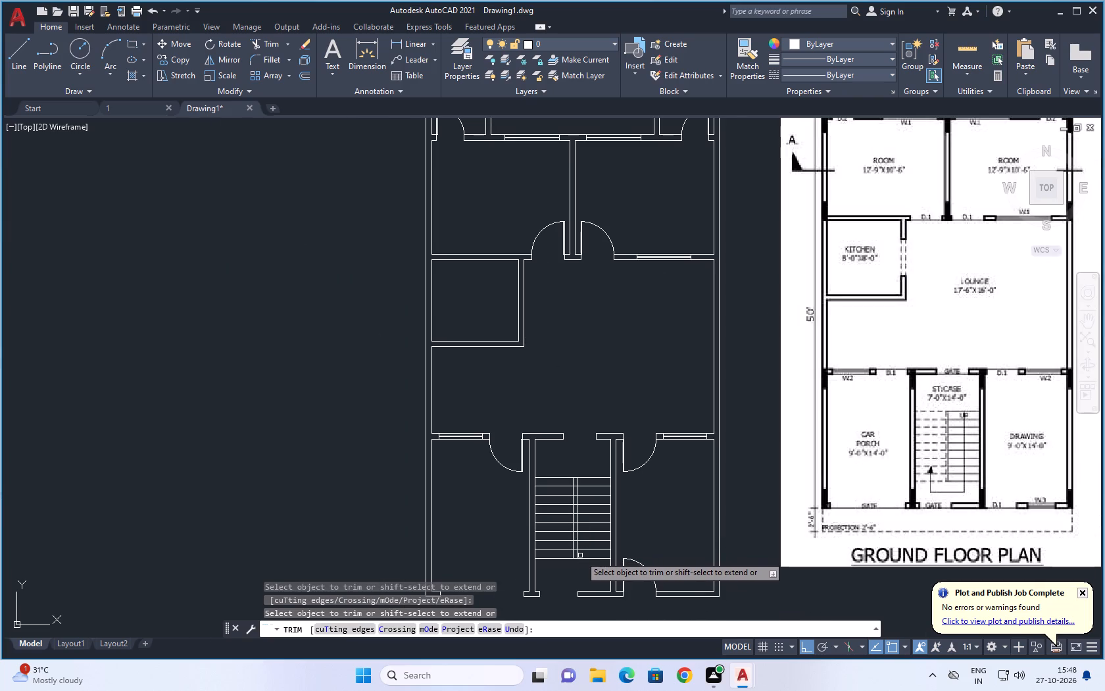
{"action": "scroll", "coordinate": [580, 556], "scroll_direction": "up", "scroll_amount": 3}
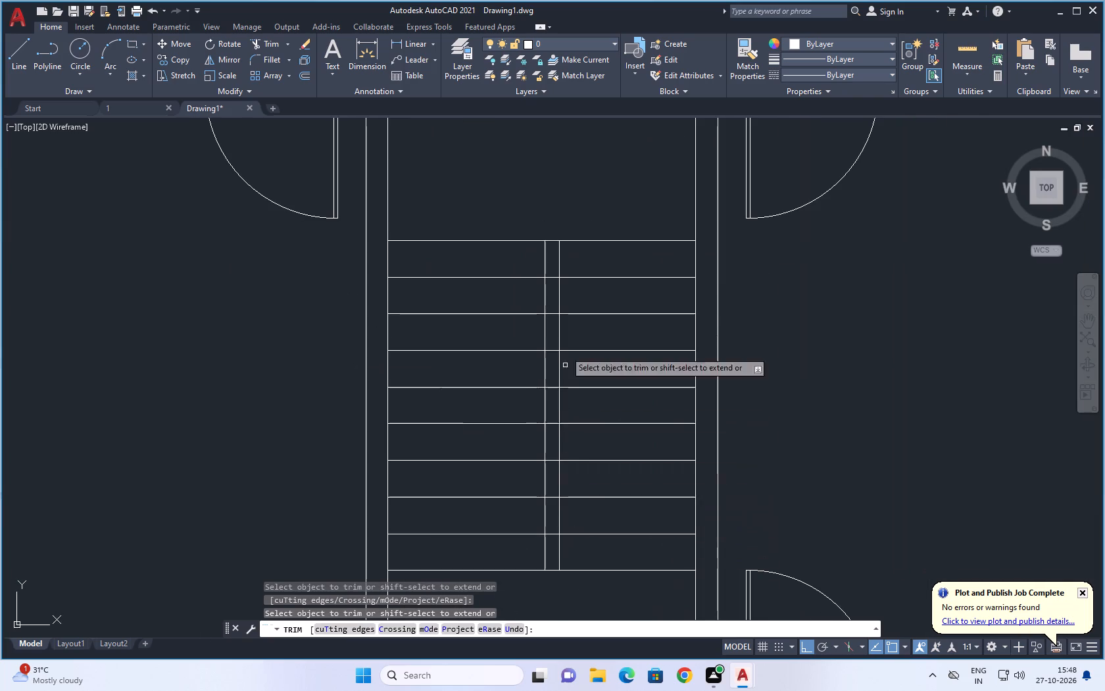
{"action": "left_click_drag", "start_coordinate": [549, 265], "coordinate": [549, 325]}
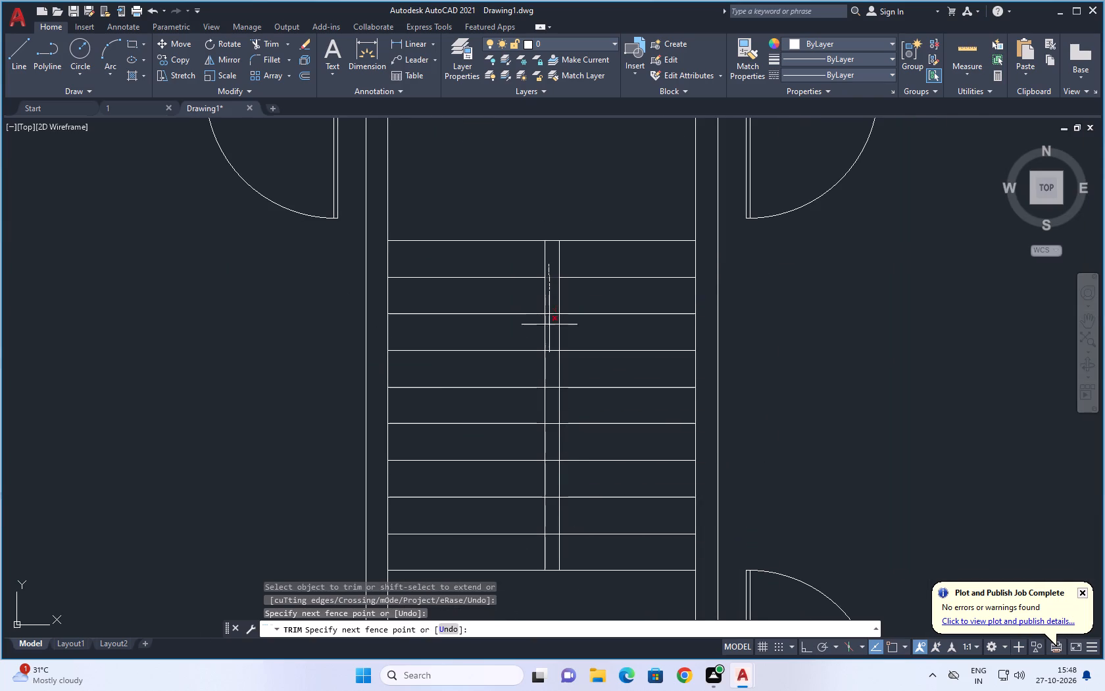
{"action": "left_click_drag", "start_coordinate": [549, 325], "coordinate": [551, 455]}
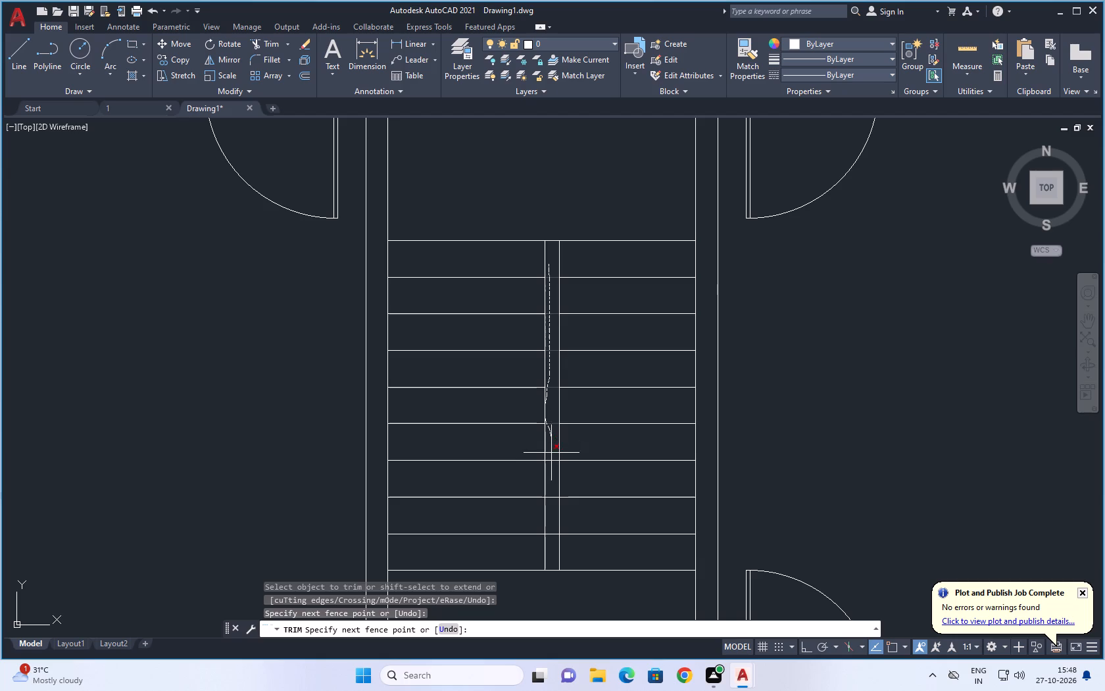
{"action": "left_click_drag", "start_coordinate": [551, 455], "coordinate": [551, 565]}
{"action": "left_click_drag", "start_coordinate": [551, 565], "coordinate": [551, 563]}
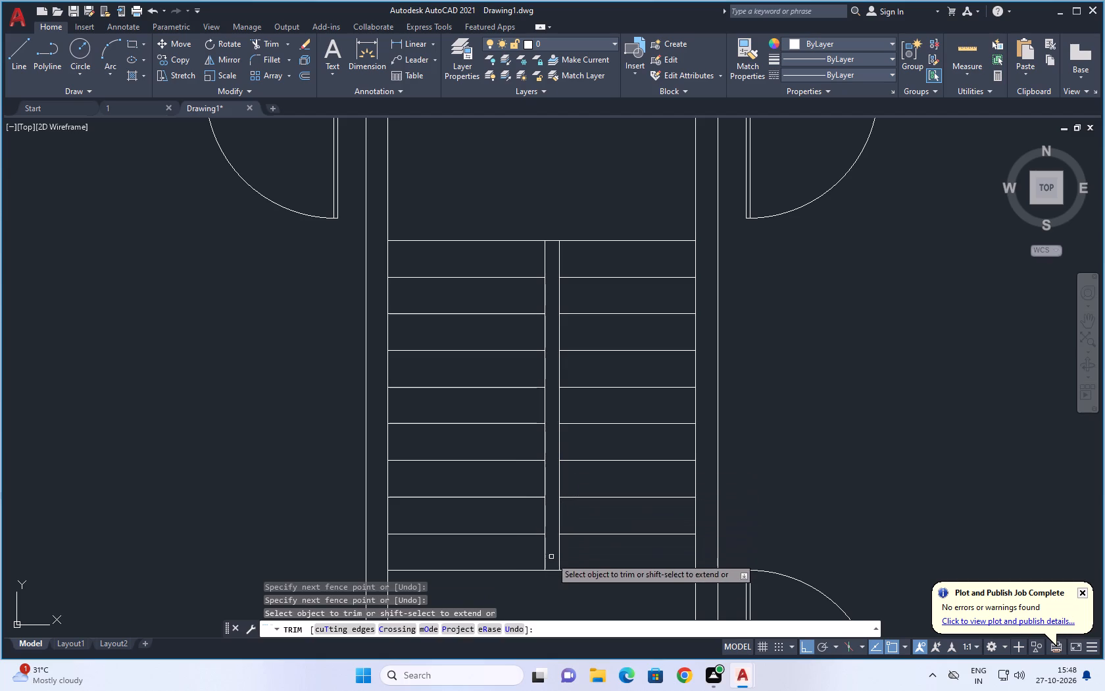
{"action": "left_click", "coordinate": [552, 574]}
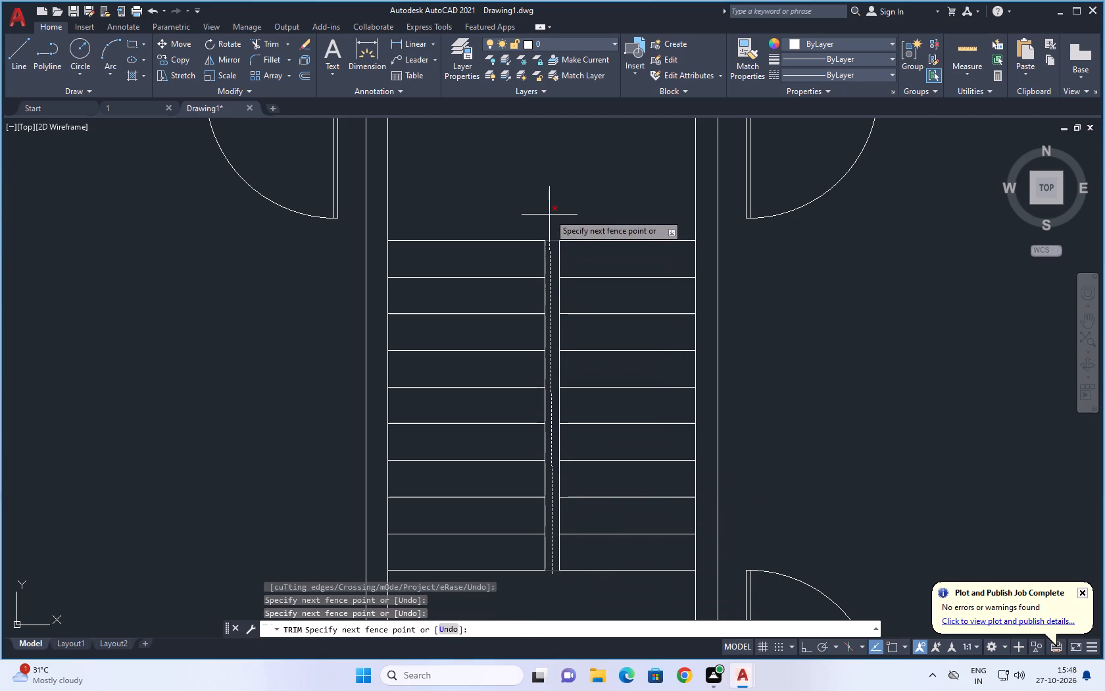
{"action": "left_click", "coordinate": [549, 209]}
{"action": "key", "text": "Escape"}
Extend the landing edge and the lowest tread line on the east flight across the gap to close both ends of the divider.
{"action": "key", "text": "e"}
{"action": "key", "text": "x"}
{"action": "key", "text": "space"}
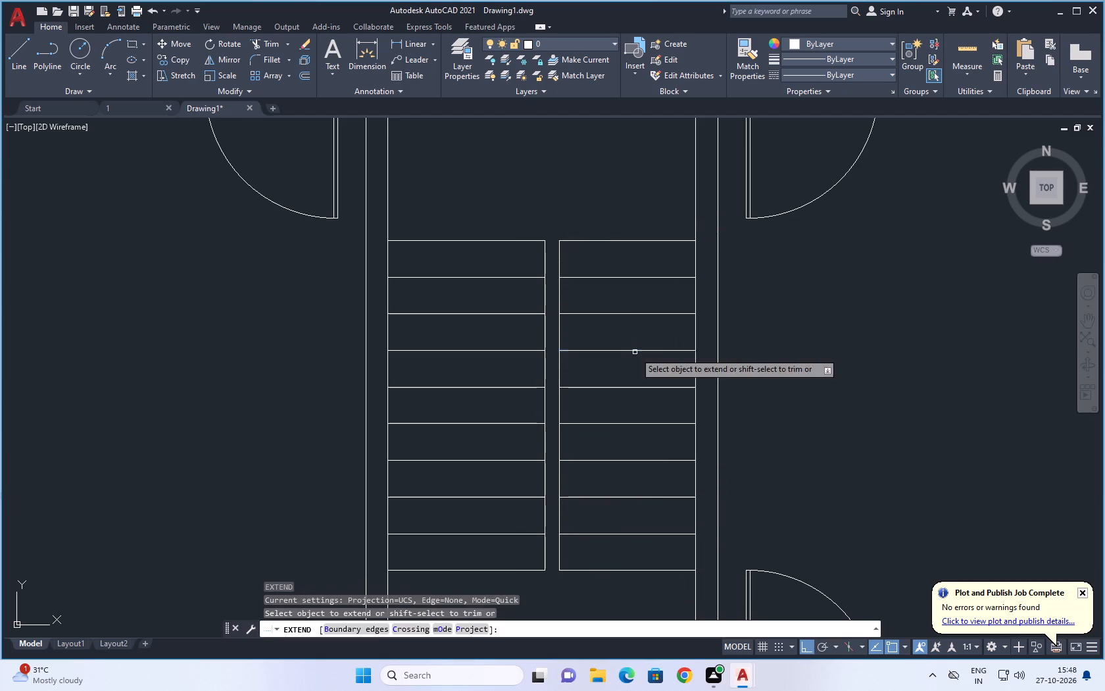
{"action": "key", "text": "space"}
{"action": "key", "text": "space"}
{"action": "key", "text": "space"}
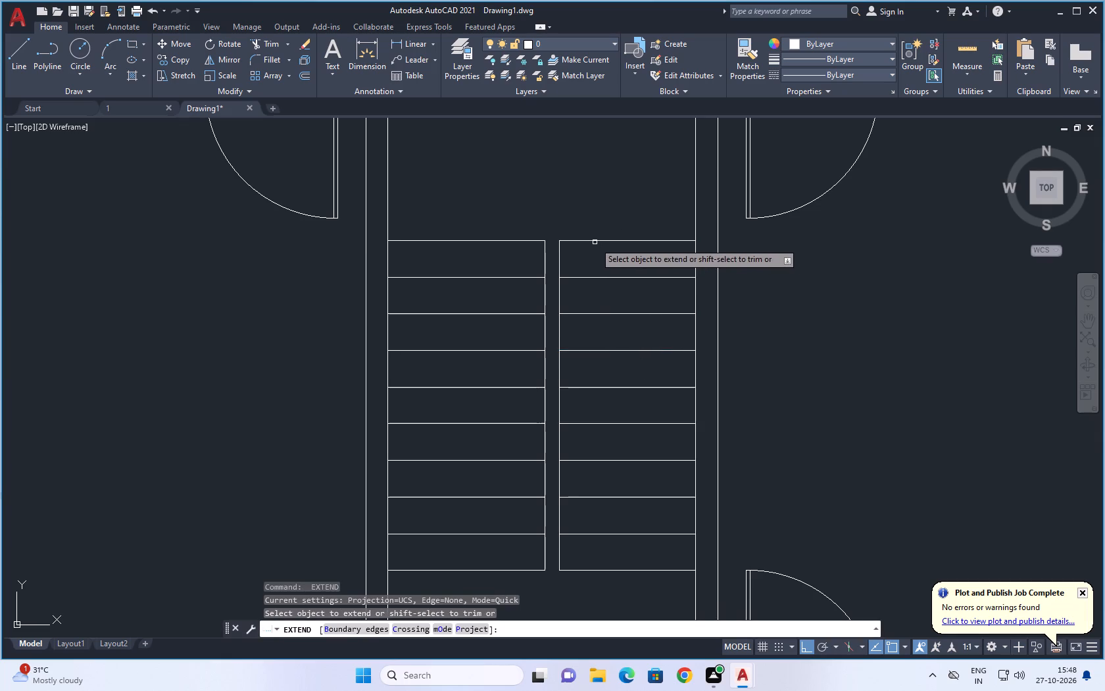
{"action": "left_click", "coordinate": [592, 242]}
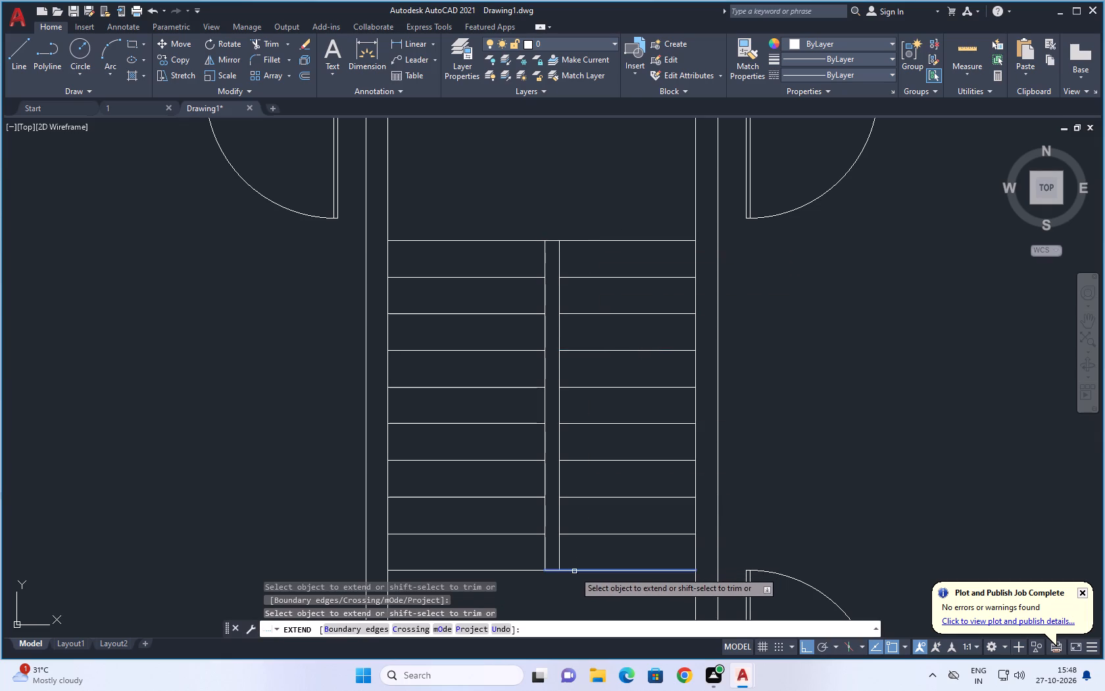
{"action": "left_click", "coordinate": [574, 571]}
{"action": "scroll", "coordinate": [524, 488], "scroll_direction": "down", "scroll_amount": 4}
{"action": "key", "text": "Escape"}
{"action": "key", "text": "Escape"}
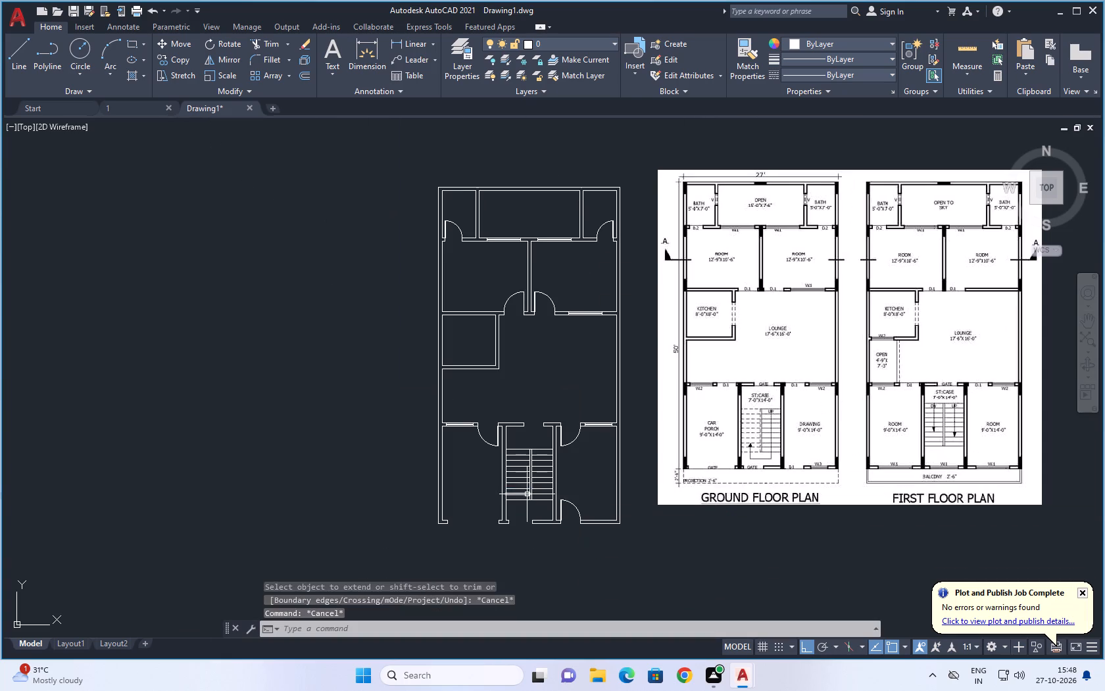
{"action": "key", "text": "Escape"}
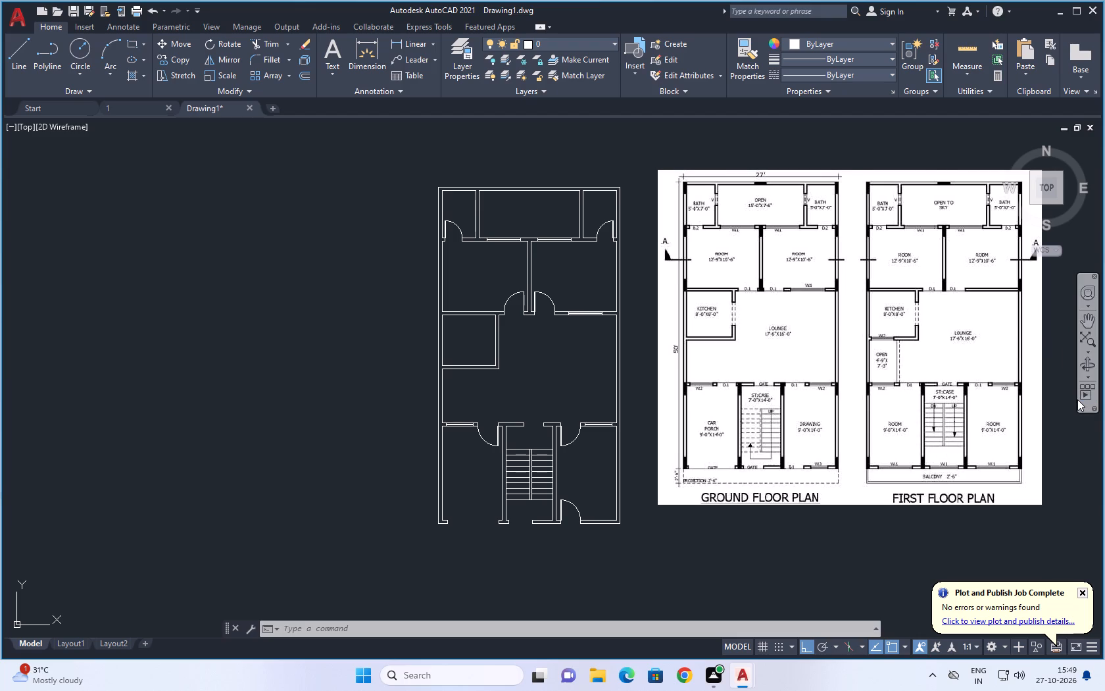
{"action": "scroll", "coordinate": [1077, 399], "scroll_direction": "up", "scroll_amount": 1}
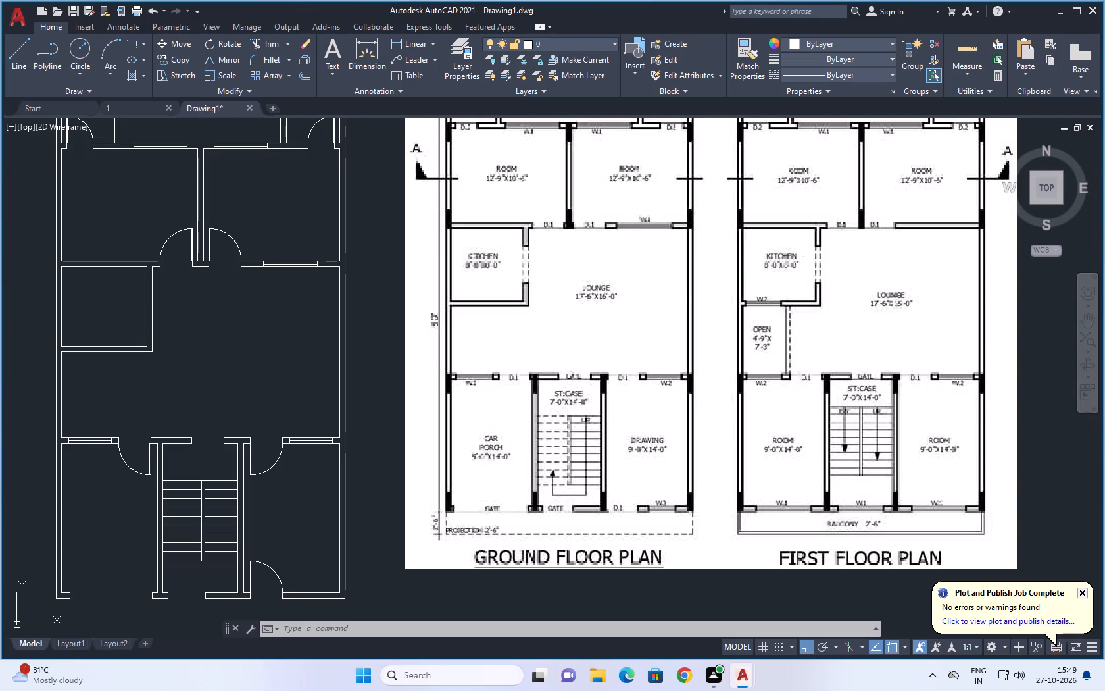
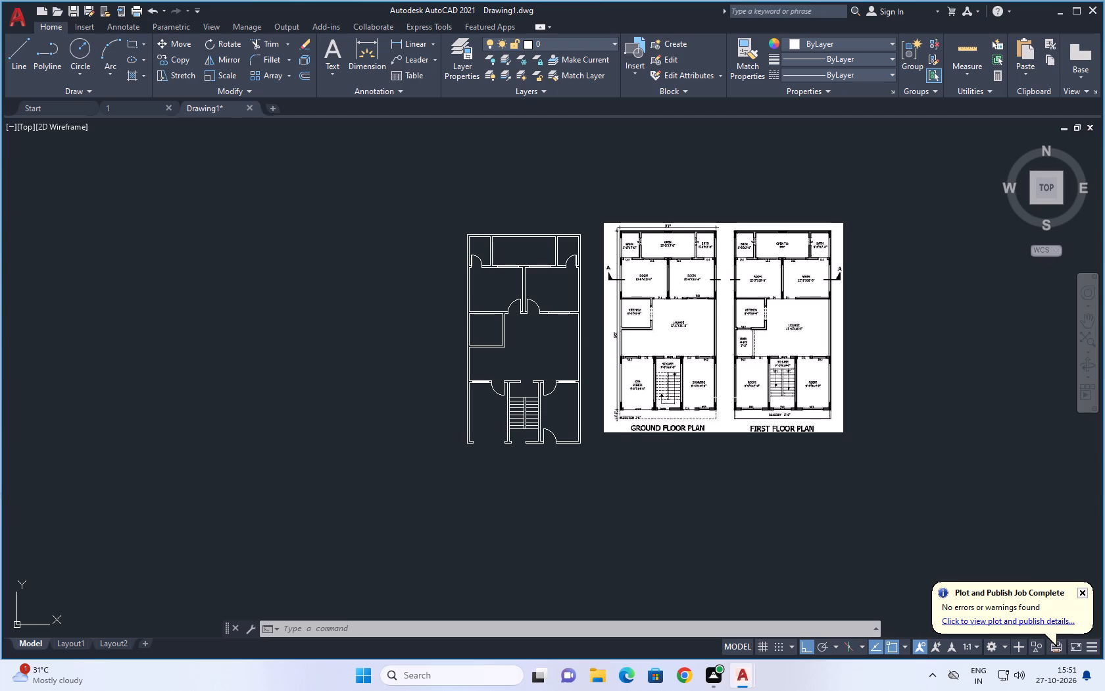
Draw a line across the front wall thickness of the drawing room, at the middle of the segment beside the door.
{"action": "scroll", "coordinate": [730, 389], "scroll_direction": "up", "scroll_amount": 2}
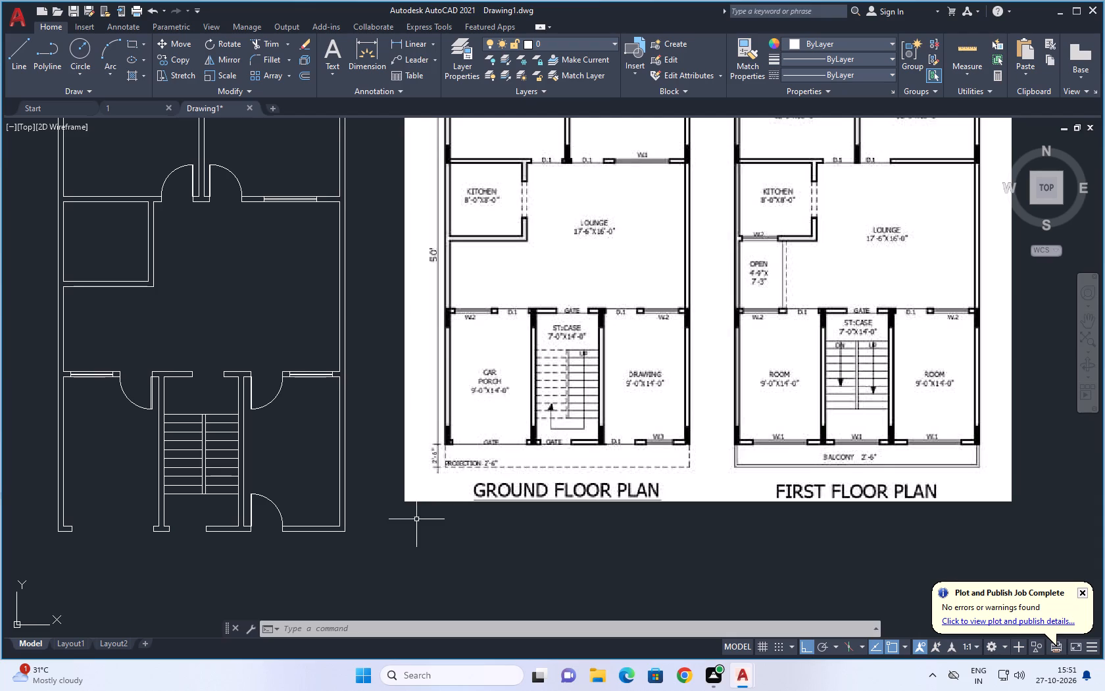
{"action": "scroll", "coordinate": [276, 559], "scroll_direction": "up", "scroll_amount": 2}
{"action": "key", "text": "Escape"}
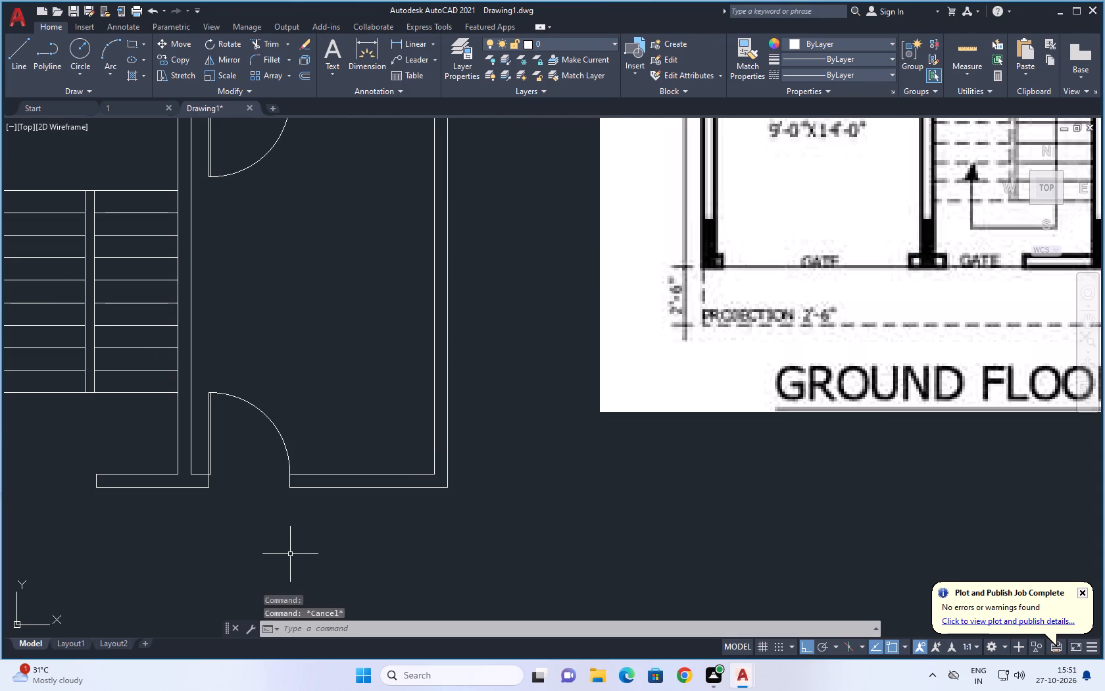
{"action": "key", "text": "l"}
{"action": "key", "text": "space"}
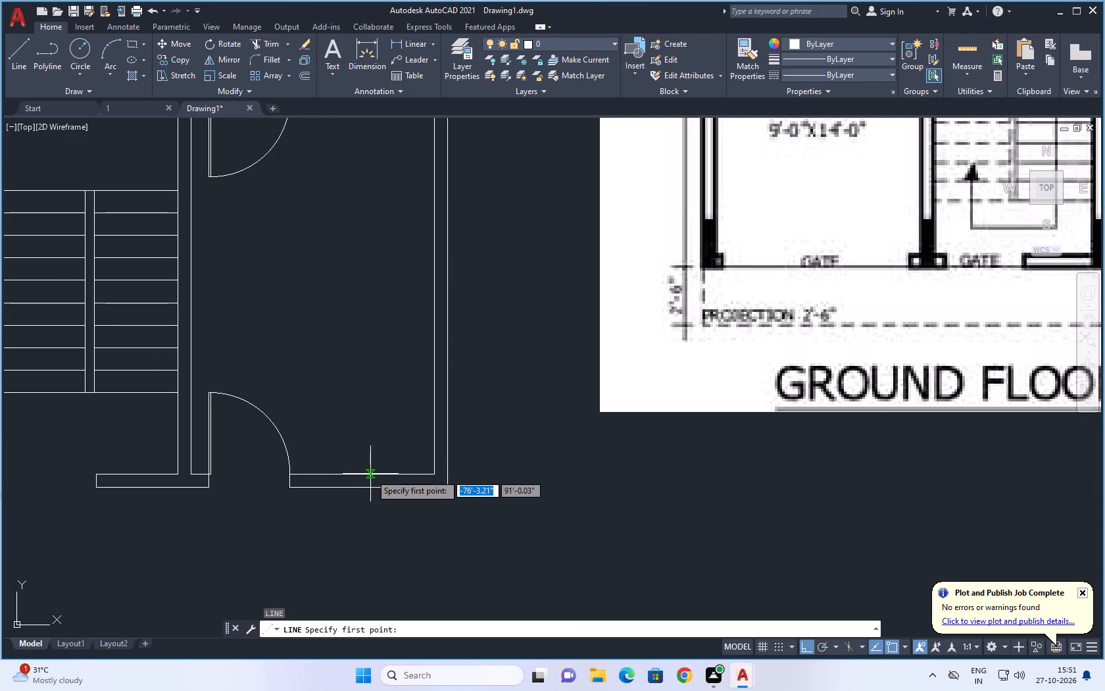
{"action": "left_click", "coordinate": [361, 473]}
{"action": "left_click", "coordinate": [361, 486]}
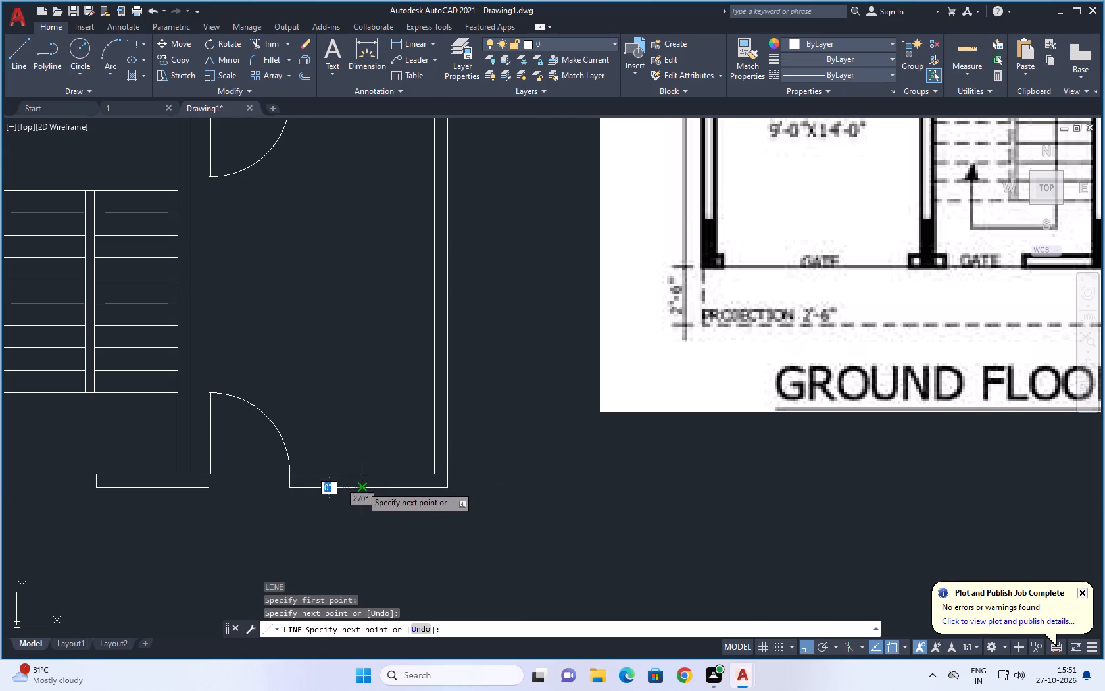
{"action": "key", "text": "Escape"}
{"action": "scroll", "coordinate": [361, 499], "scroll_direction": "down", "scroll_amount": 2}
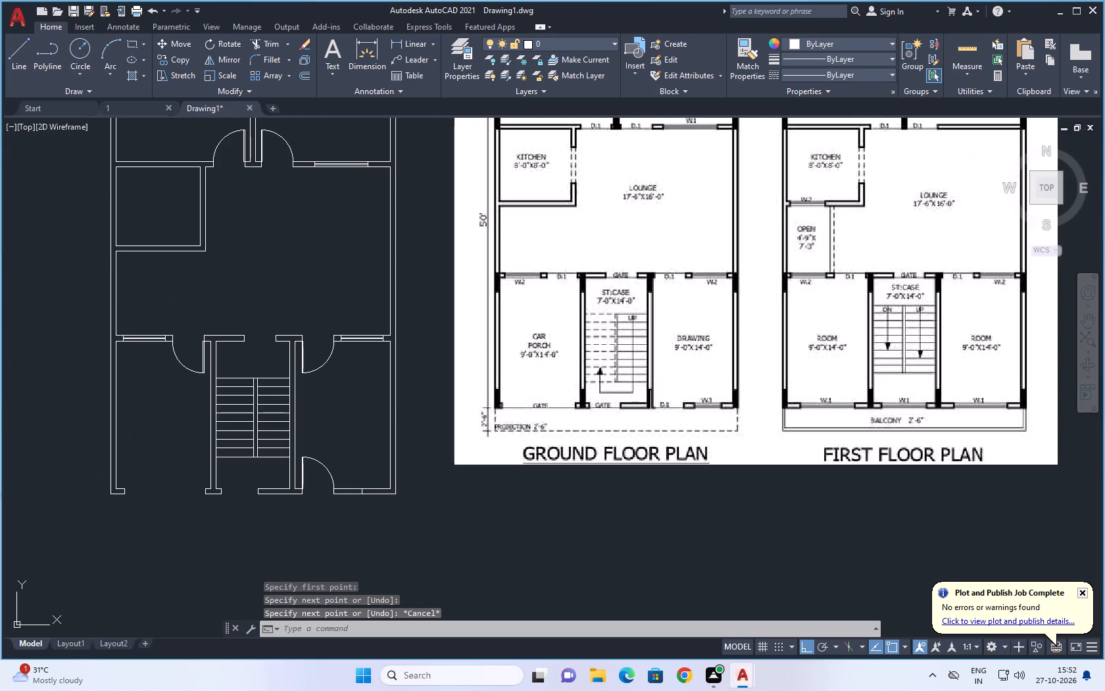
Offset the short cross line in the drawing room's front wall 1.5' to both sides to mark the window ends.
{"action": "key", "text": "Escape"}
{"action": "key", "text": "o"}
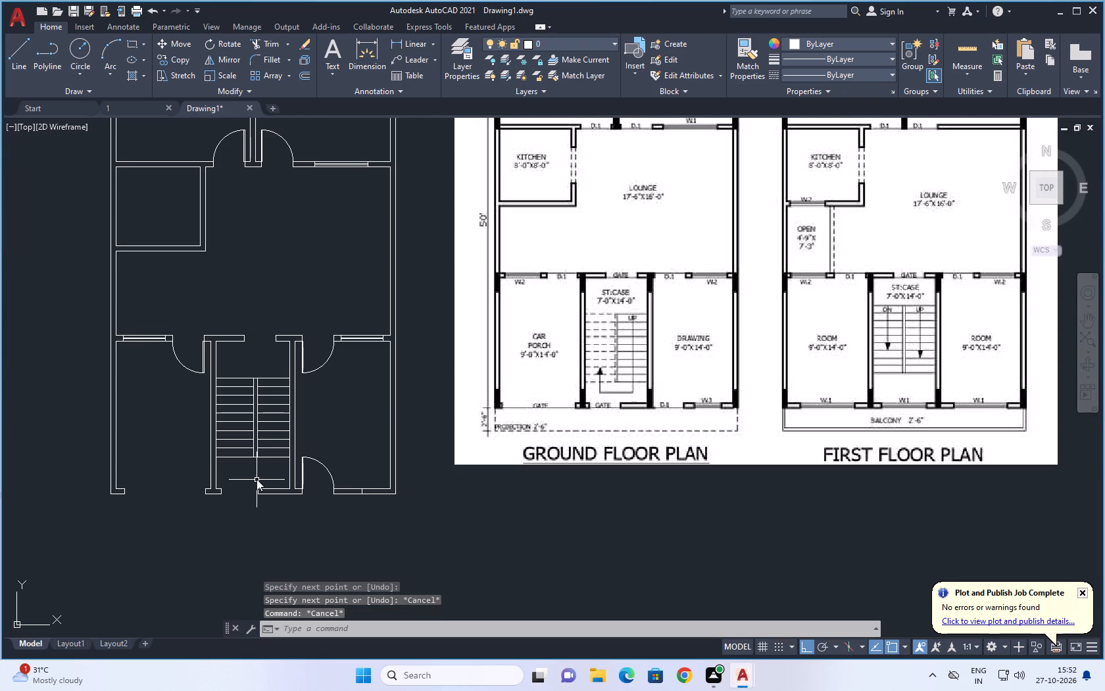
{"action": "key", "text": "space"}
{"action": "key", "text": "1"}
{"action": "type", "text": ".5"}
{"action": "key", "text": "apostrophe"}
{"action": "key", "text": "space"}
{"action": "scroll", "coordinate": [339, 489], "scroll_direction": "up", "scroll_amount": 3}
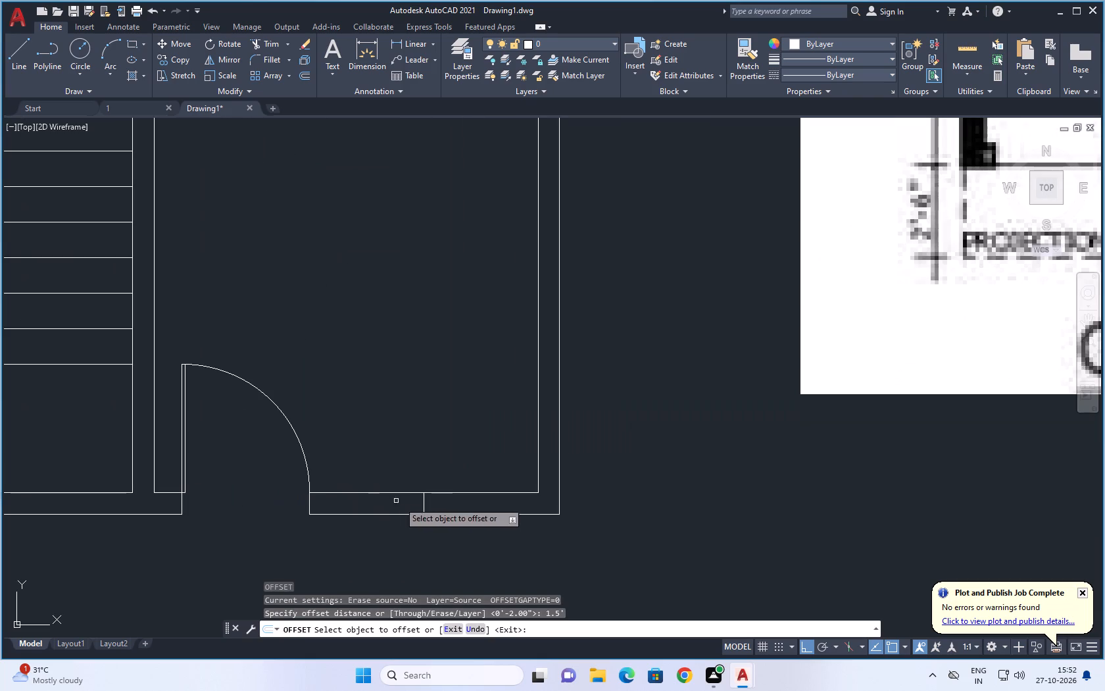
{"action": "left_click_drag", "start_coordinate": [422, 501], "coordinate": [413, 502]}
{"action": "left_click", "coordinate": [281, 507]}
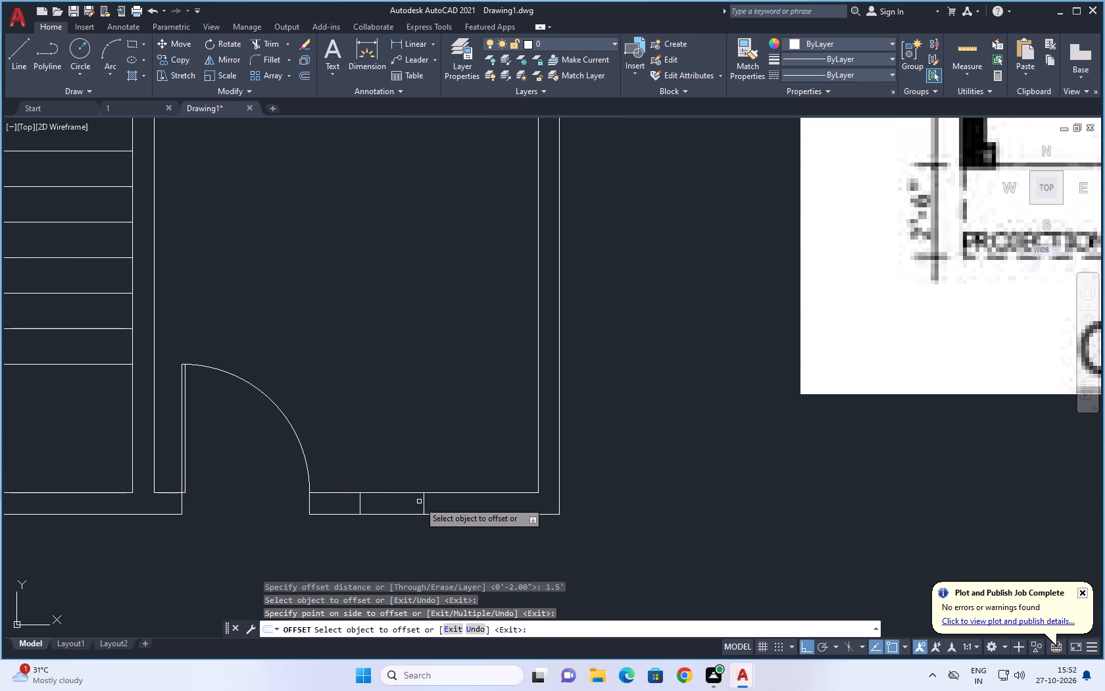
{"action": "left_click_drag", "start_coordinate": [423, 498], "coordinate": [430, 498]}
{"action": "left_click", "coordinate": [570, 521]}
{"action": "key", "text": "Escape"}
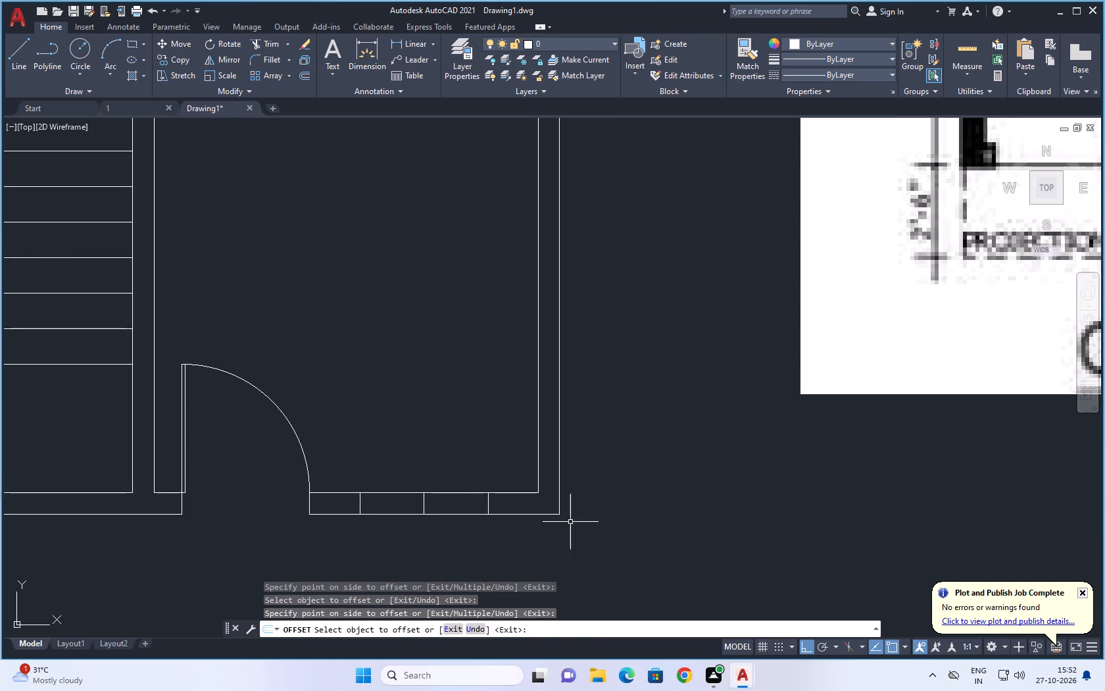
Draw a line along the middle of the drawing room's front wall between the midpoints of the two window end lines.
{"action": "type", "text": "L"}
{"action": "key", "text": "space"}
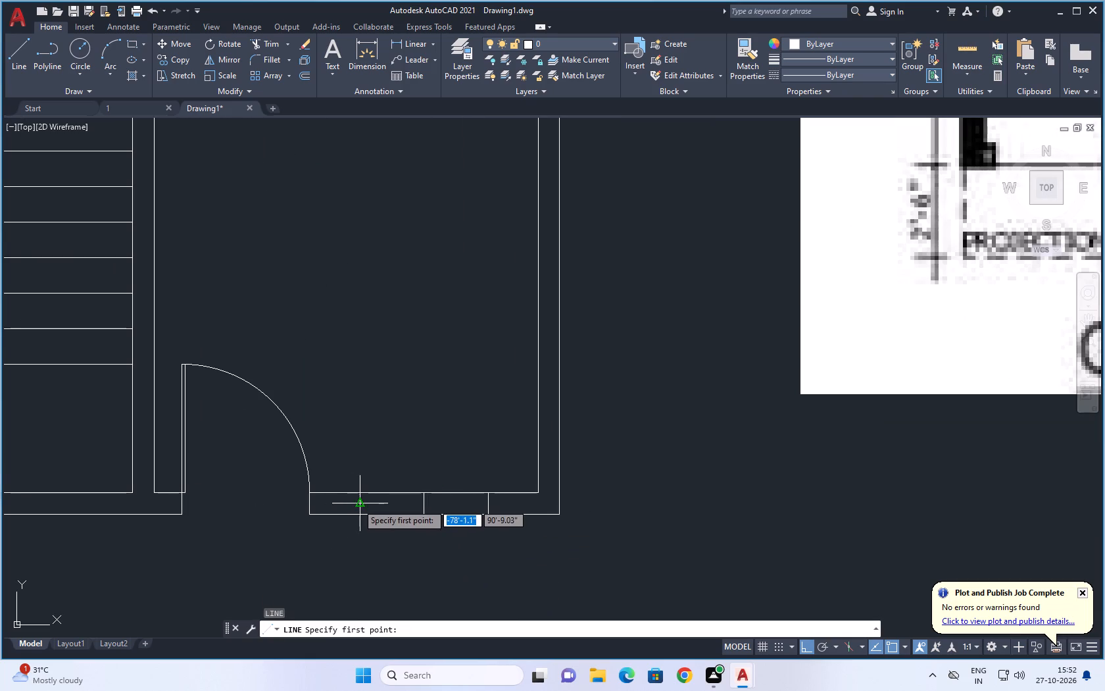
{"action": "left_click", "coordinate": [357, 503]}
{"action": "left_click", "coordinate": [487, 503]}
{"action": "key", "text": "Escape"}
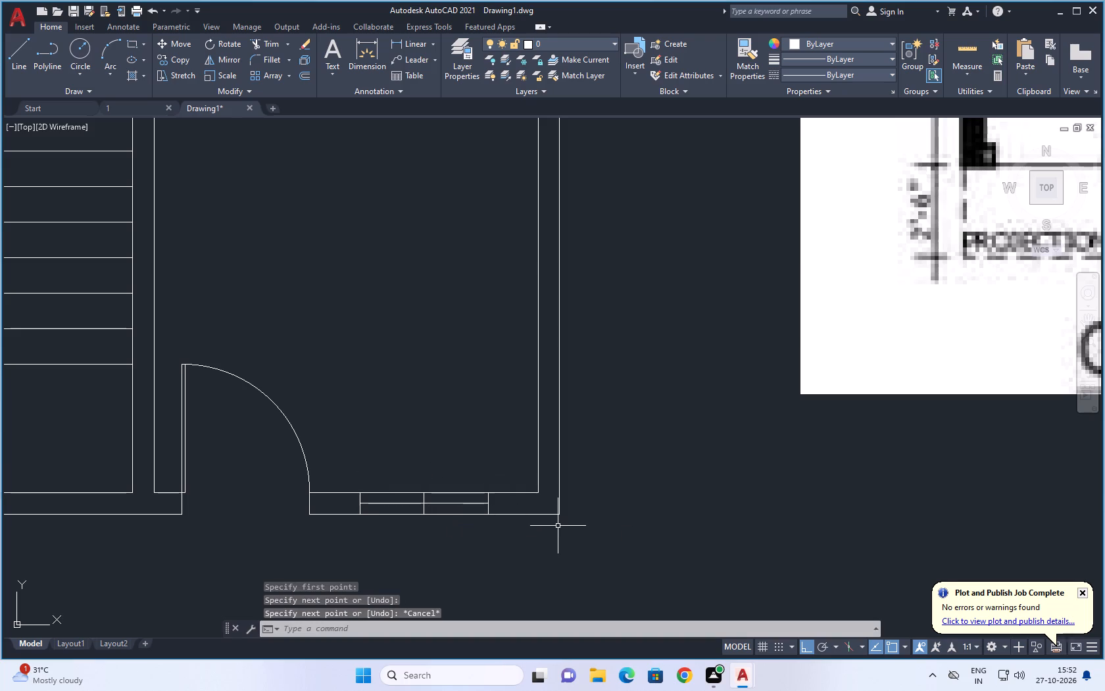
Offset the window's lengthwise centre line 0.5" to both sides.
{"action": "key", "text": "o"}
{"action": "key", "text": "space"}
{"action": "type", "text": "."}
{"action": "key", "text": "5"}
{"action": "key", "text": "space"}
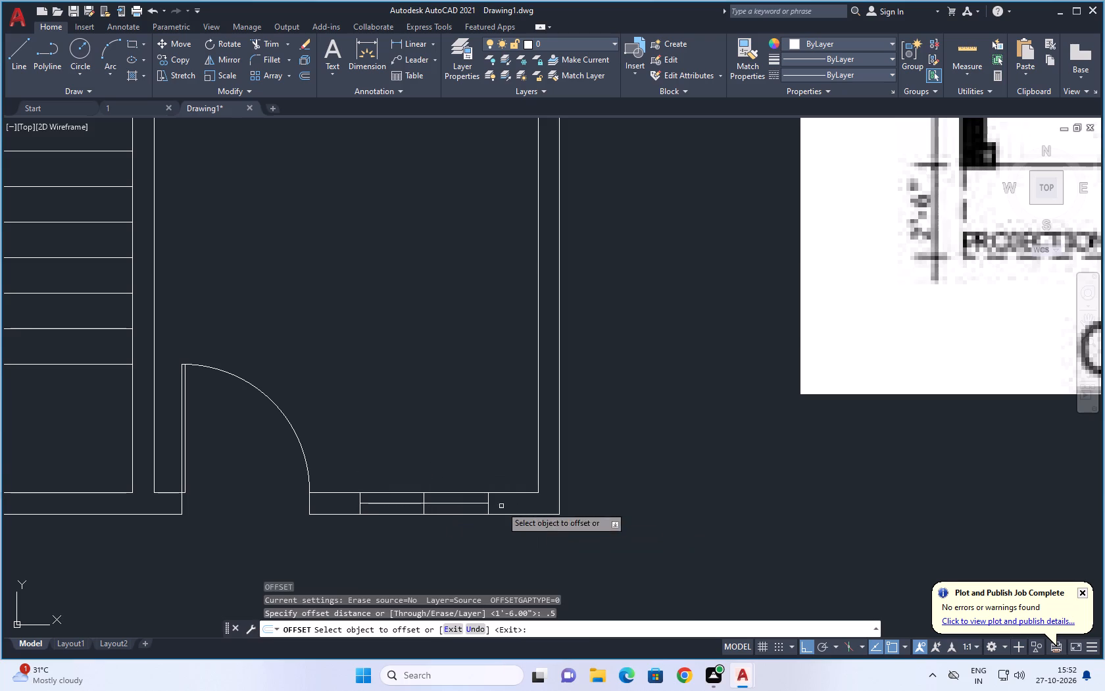
{"action": "left_click", "coordinate": [475, 504]}
{"action": "left_click", "coordinate": [481, 472]}
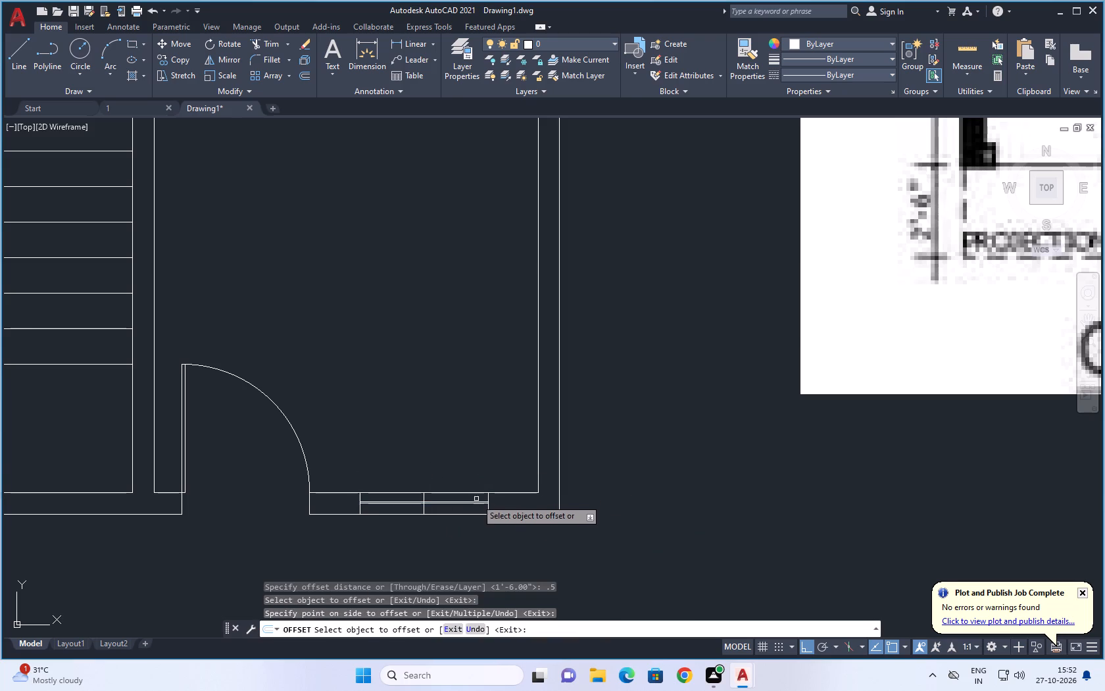
{"action": "scroll", "coordinate": [476, 505], "scroll_direction": "up", "scroll_amount": 3}
{"action": "left_click", "coordinate": [476, 505]}
{"action": "left_click", "coordinate": [476, 541]}
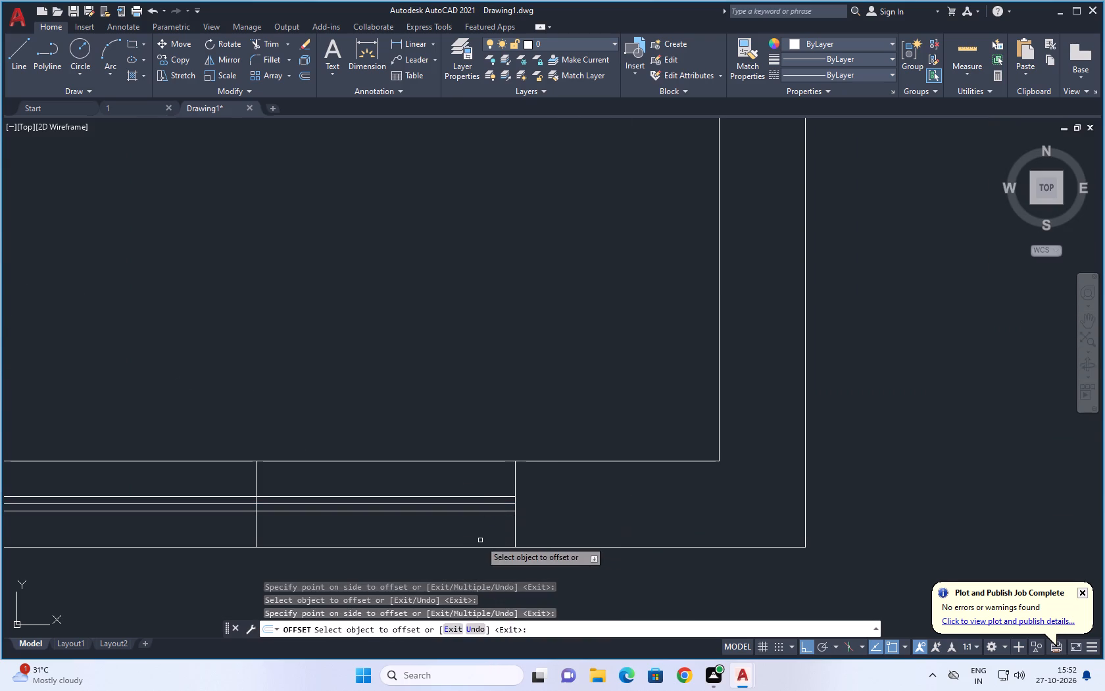
{"action": "key", "text": "Escape"}
Delete the window's middle cross line and its lengthwise centre line, keeping the two offset pane lines.
{"action": "left_click", "coordinate": [257, 478]}
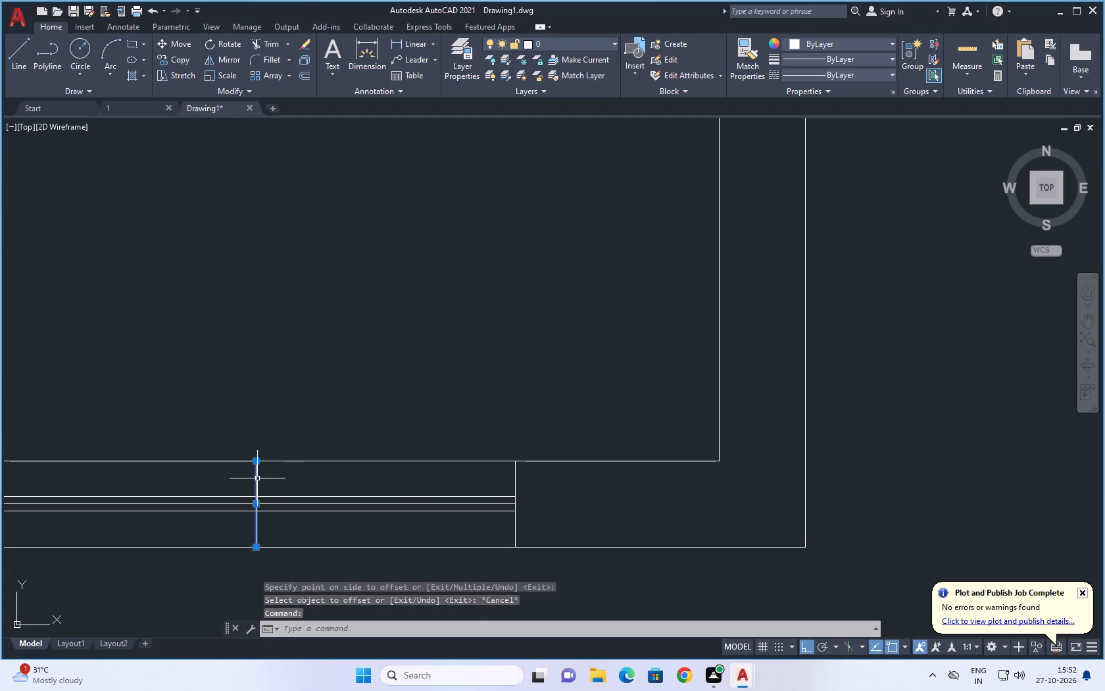
{"action": "key", "text": "Delete"}
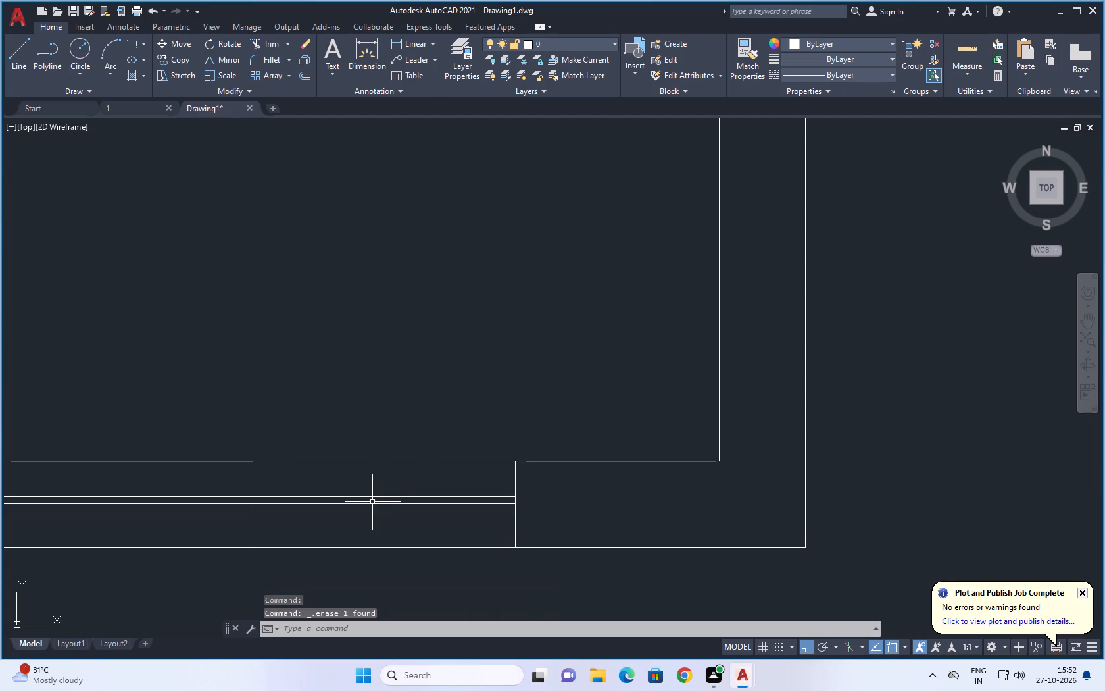
{"action": "left_click", "coordinate": [372, 503]}
{"action": "key", "text": "Delete"}
Draw a line across the thickness of the kitchen wall facing the lounge, at the midpoint of the wall.
{"action": "scroll", "coordinate": [497, 484], "scroll_direction": "down", "scroll_amount": 4}
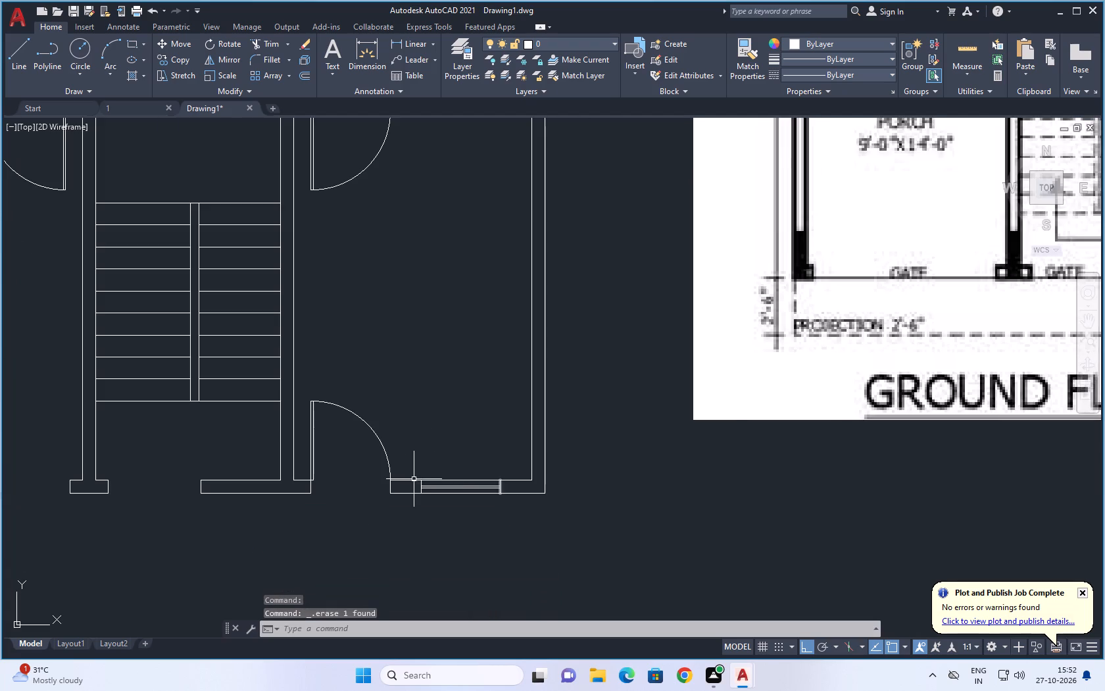
{"action": "scroll", "coordinate": [413, 479], "scroll_direction": "down", "scroll_amount": 2}
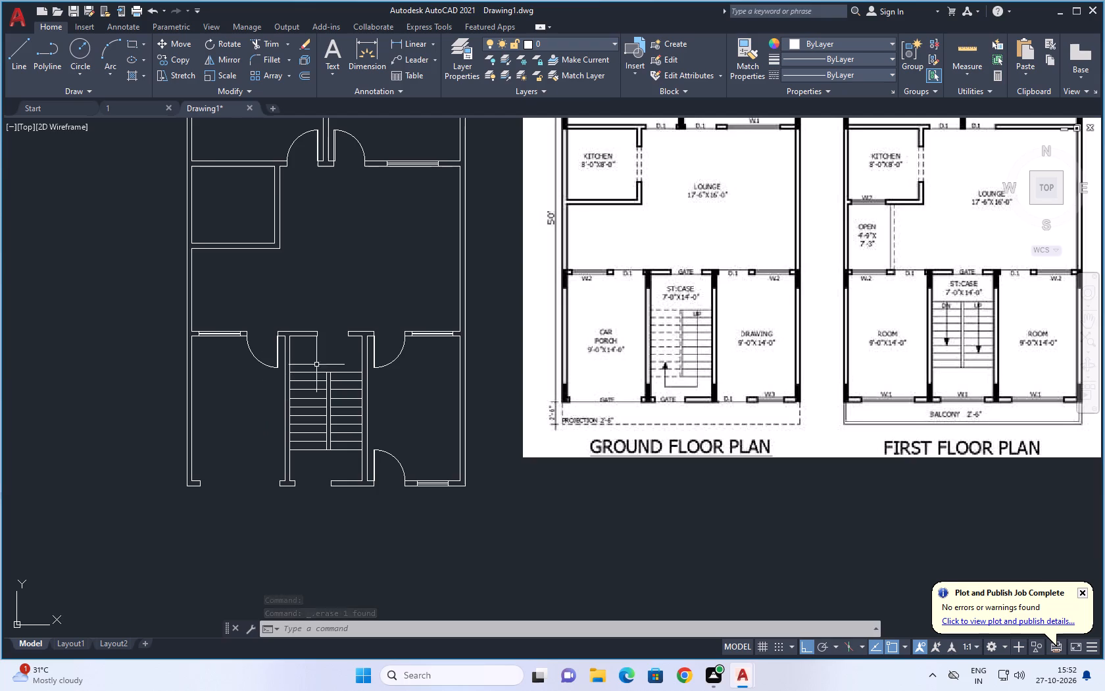
{"action": "scroll", "coordinate": [432, 453], "scroll_direction": "down", "scroll_amount": 1}
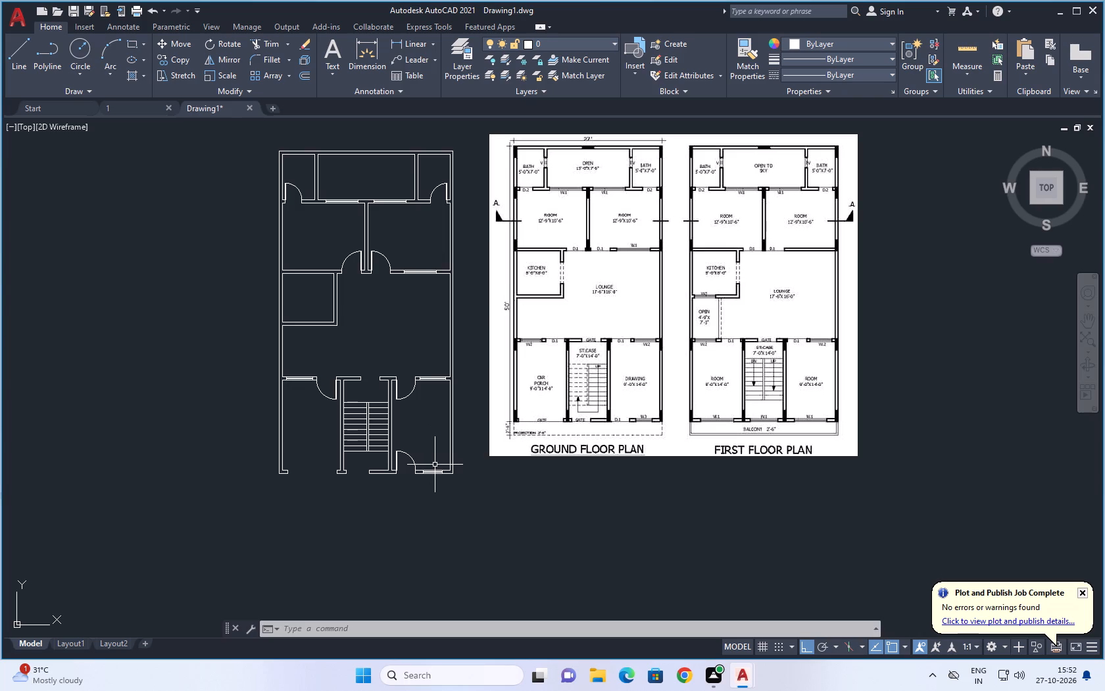
{"action": "scroll", "coordinate": [299, 271], "scroll_direction": "up", "scroll_amount": 1}
{"action": "key", "text": "Escape"}
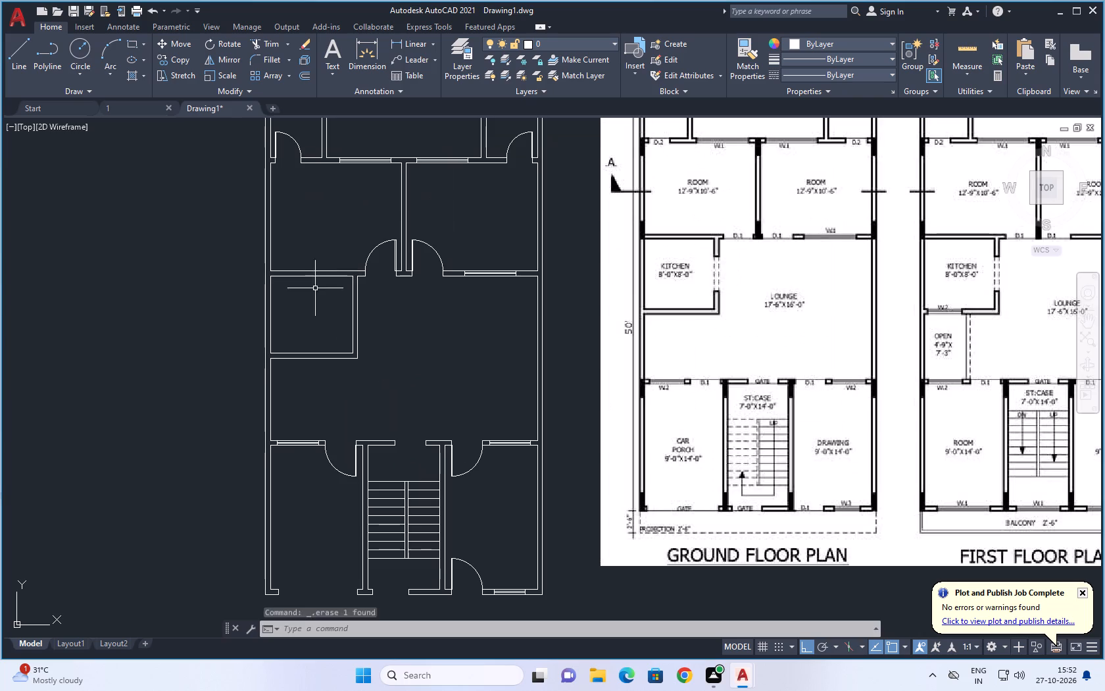
{"action": "key", "text": "l"}
{"action": "key", "text": "space"}
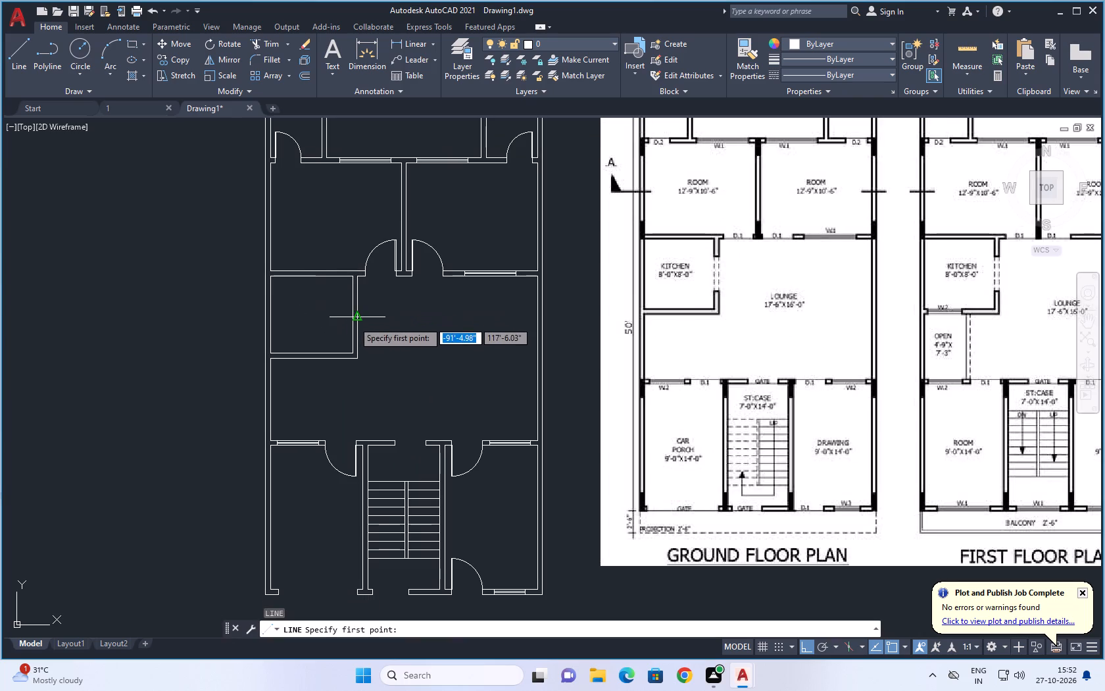
{"action": "left_click", "coordinate": [353, 317]}
{"action": "scroll", "coordinate": [353, 317], "scroll_direction": "up", "scroll_amount": 3}
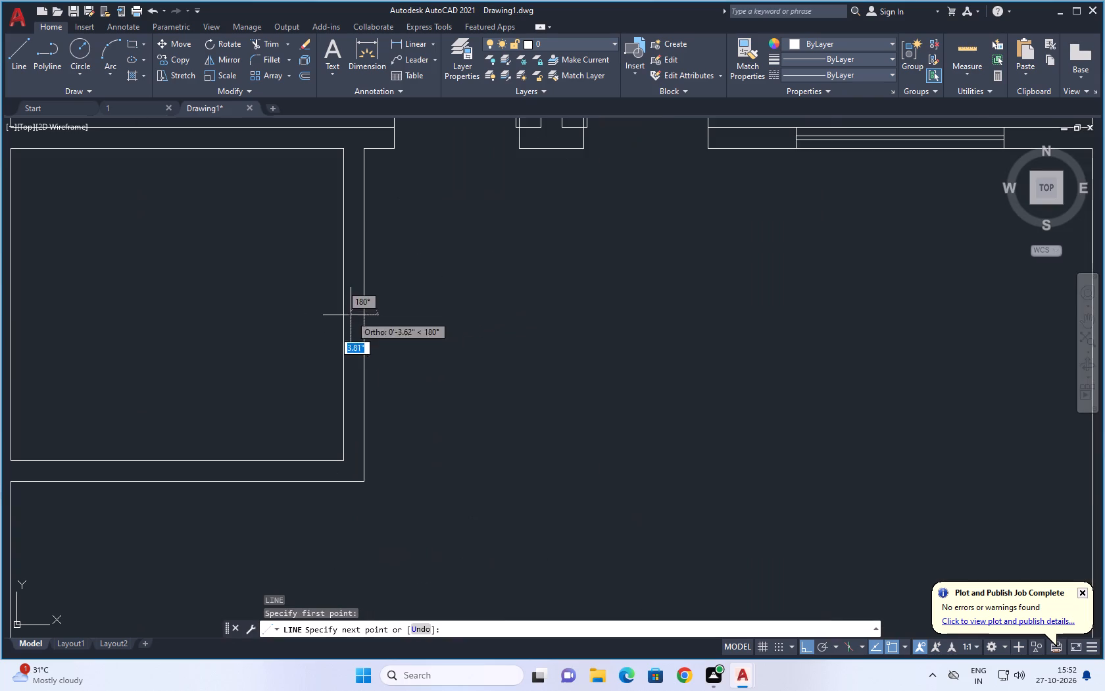
{"action": "left_click", "coordinate": [343, 314]}
{"action": "key", "text": "Escape"}
Offset the cross line in the kitchen's lounge-side wall 2' to both sides to mark the opening.
{"action": "type", "text": "O 2'"}
{"action": "key", "text": "space"}
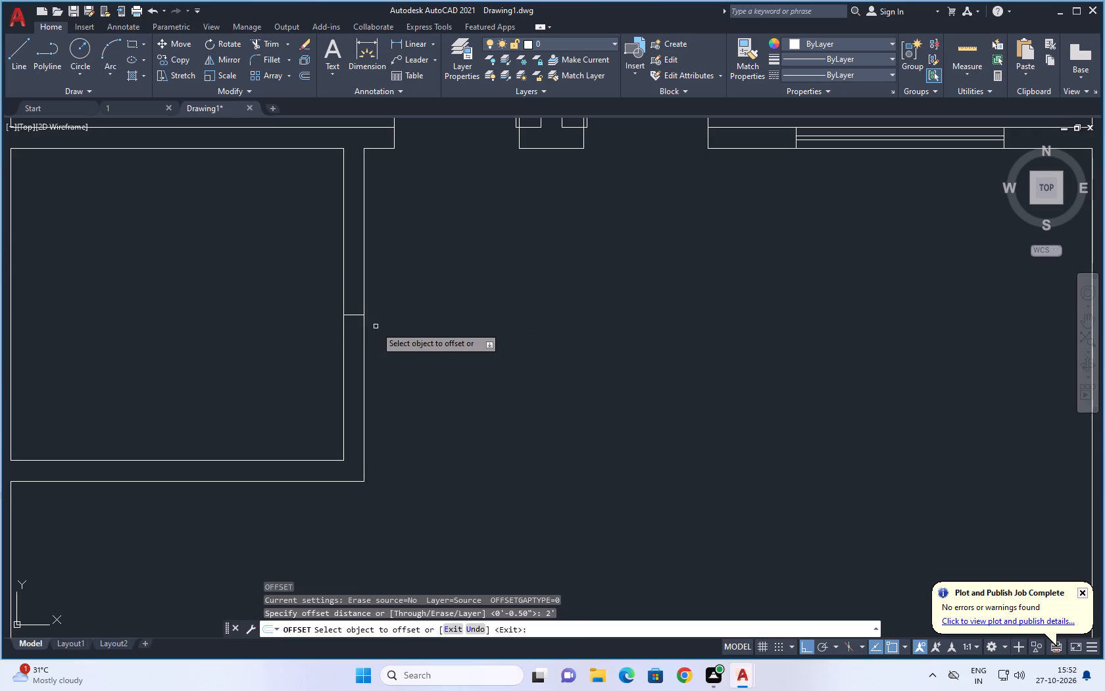
{"action": "left_click", "coordinate": [355, 315]}
{"action": "left_click", "coordinate": [353, 251]}
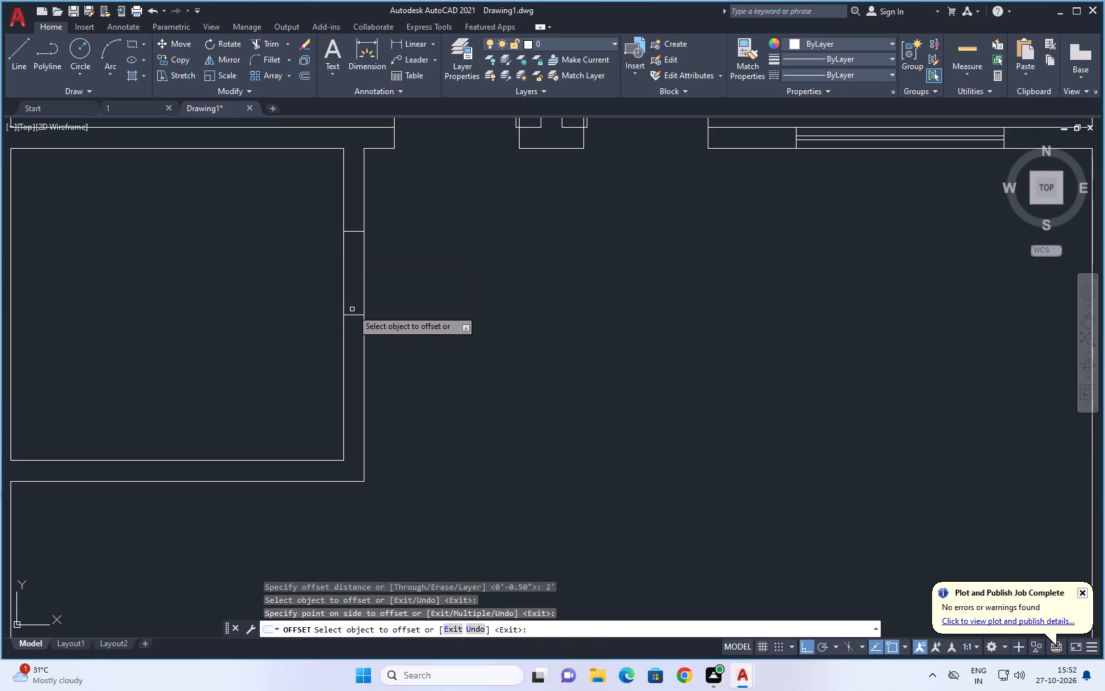
{"action": "left_click", "coordinate": [355, 315]}
{"action": "left_click", "coordinate": [356, 434]}
{"action": "key", "text": "Escape"}
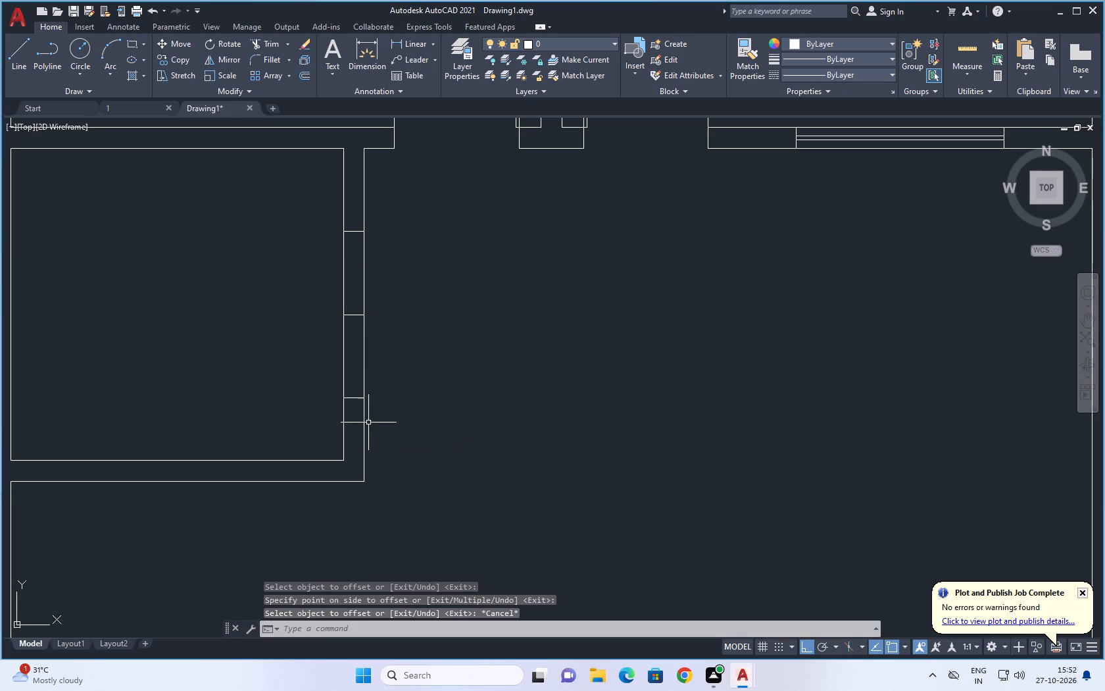
Delete the middle cross line in the kitchen's lounge-side wall.
{"action": "left_click", "coordinate": [349, 316]}
{"action": "key", "text": "Delete"}
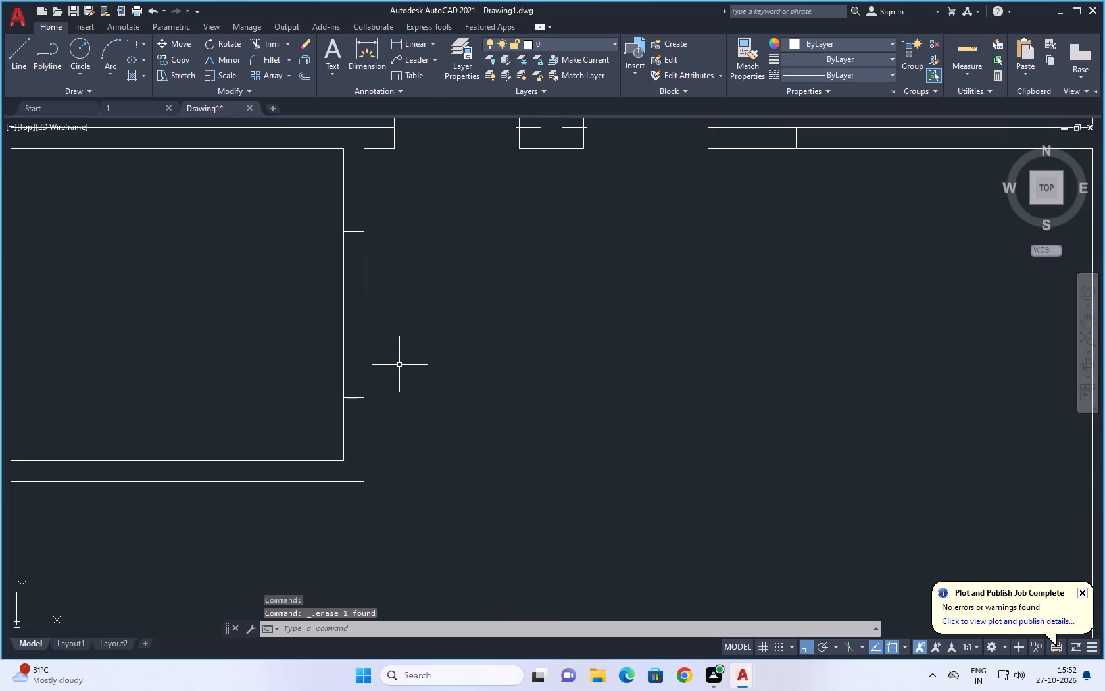
{"action": "key", "text": "Escape"}
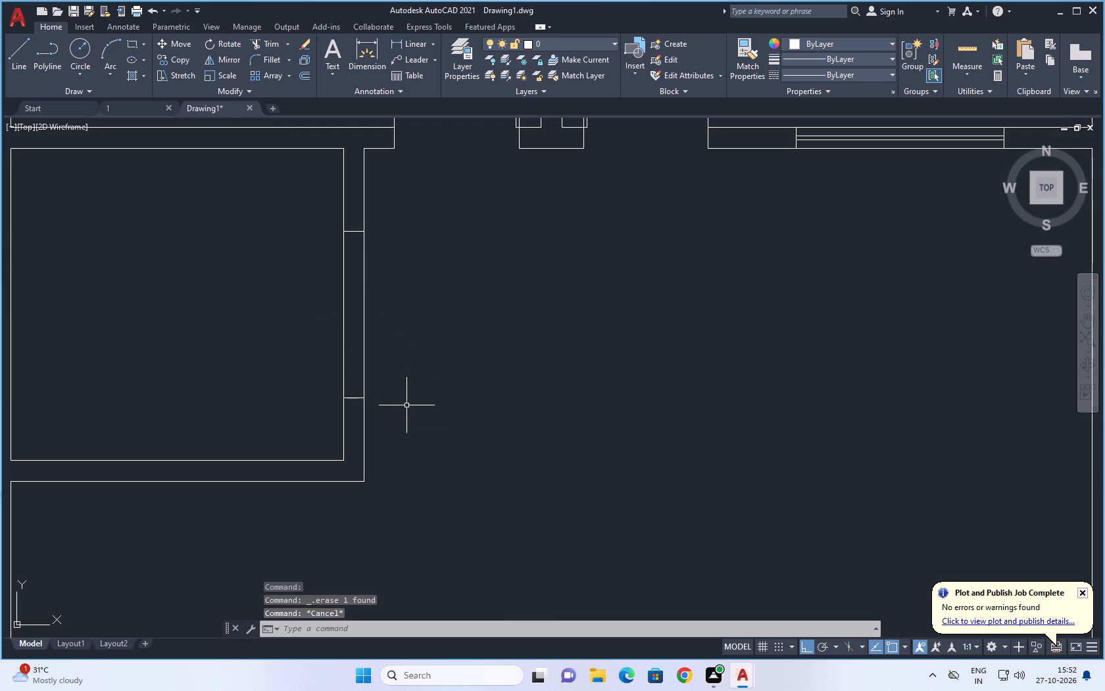
Break the inner and outer lines of the kitchen's lounge-side wall at both ends of the opening with Break at Point.
{"action": "key", "text": "b"}
{"action": "key", "text": "r"}
{"action": "left_click", "coordinate": [449, 448]}
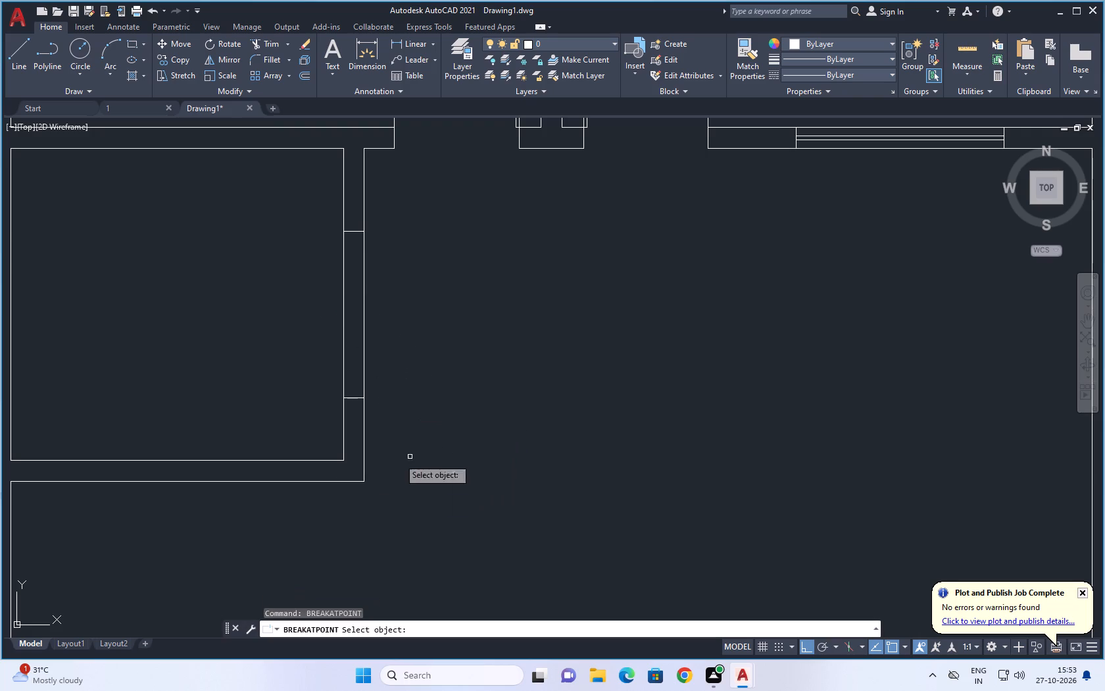
{"action": "left_click", "coordinate": [345, 439]}
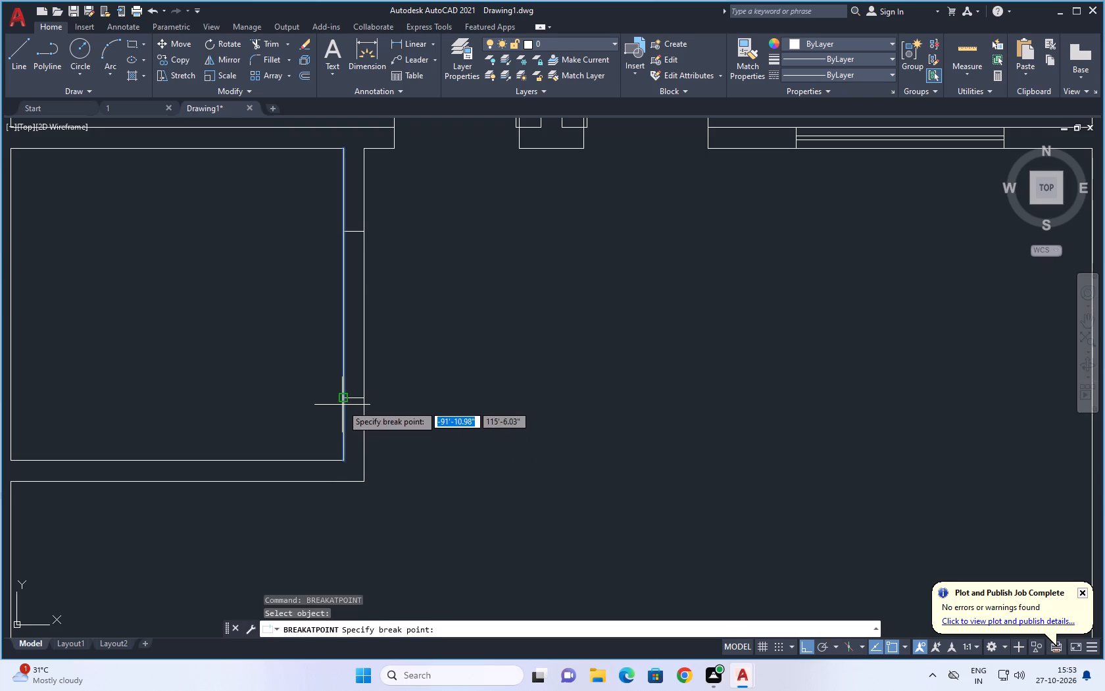
{"action": "left_click", "coordinate": [342, 399]}
{"action": "key", "text": "space"}
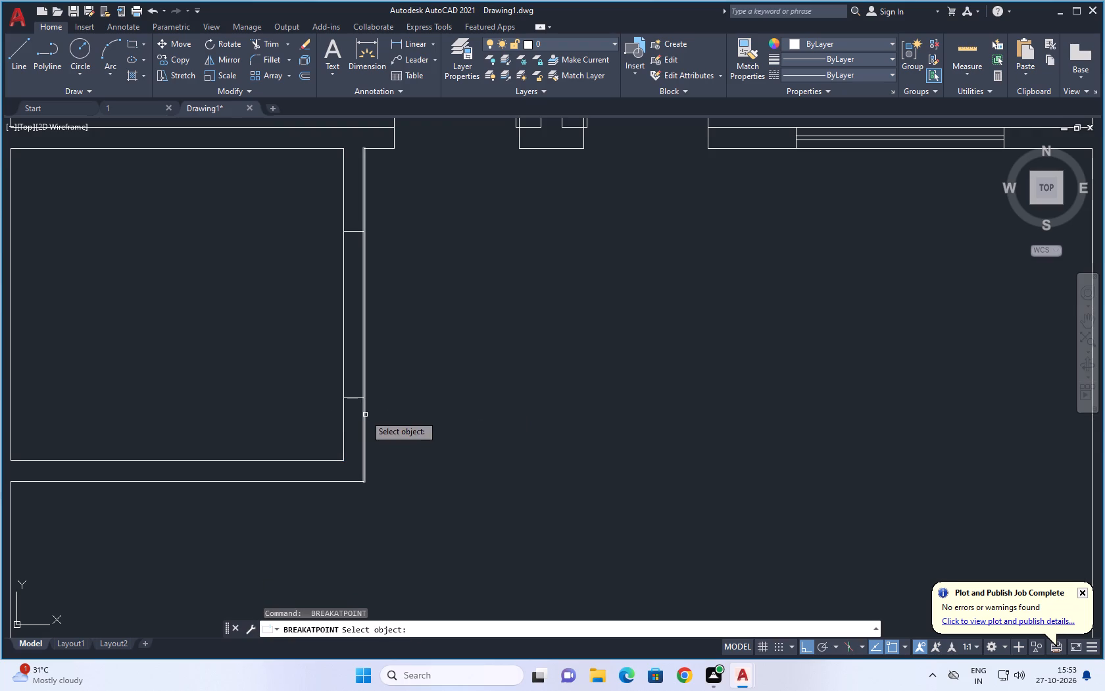
{"action": "left_click", "coordinate": [365, 415]}
{"action": "left_click", "coordinate": [364, 399]}
{"action": "key", "text": "space"}
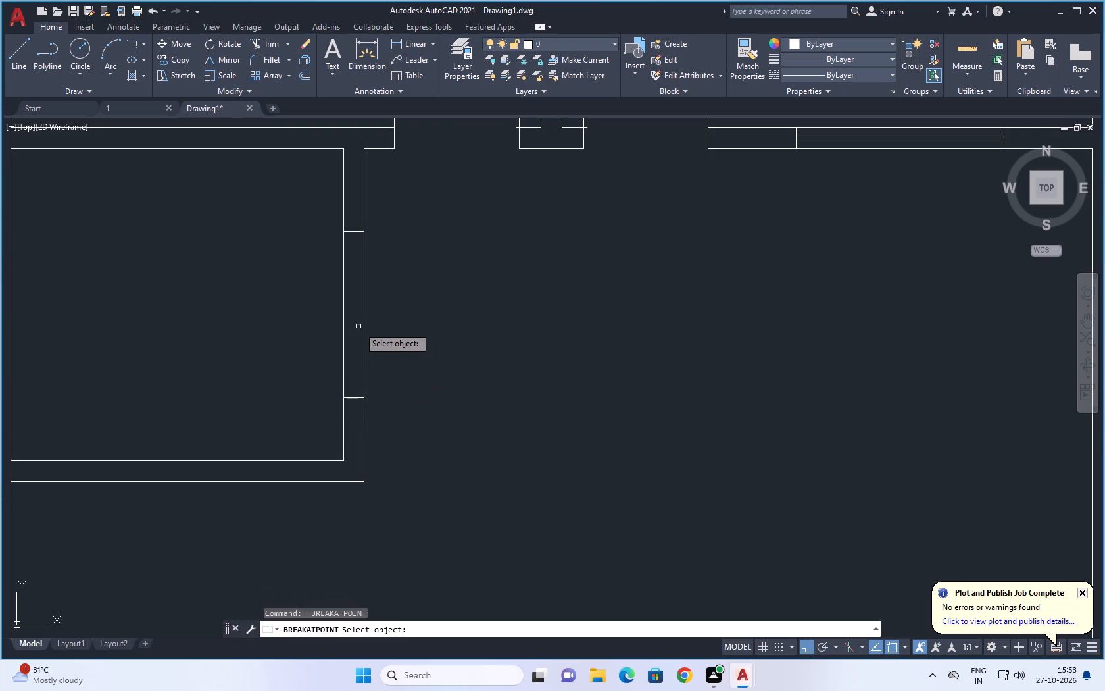
{"action": "left_click", "coordinate": [362, 311]}
{"action": "left_click", "coordinate": [364, 228]}
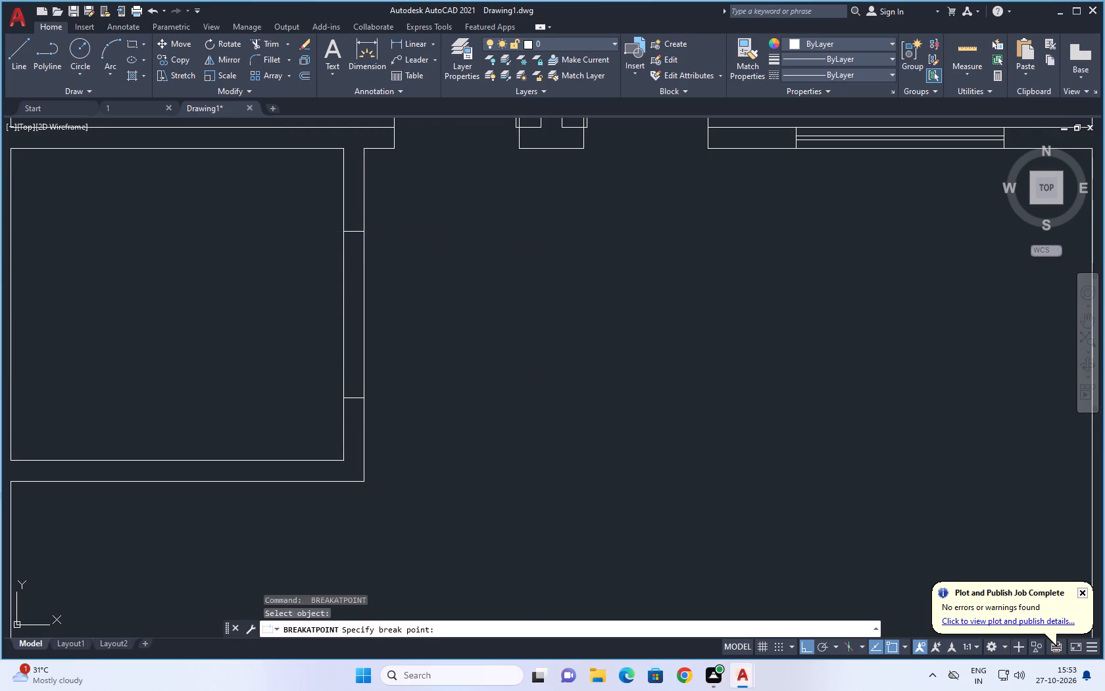
{"action": "key", "text": "space"}
{"action": "left_click", "coordinate": [343, 270]}
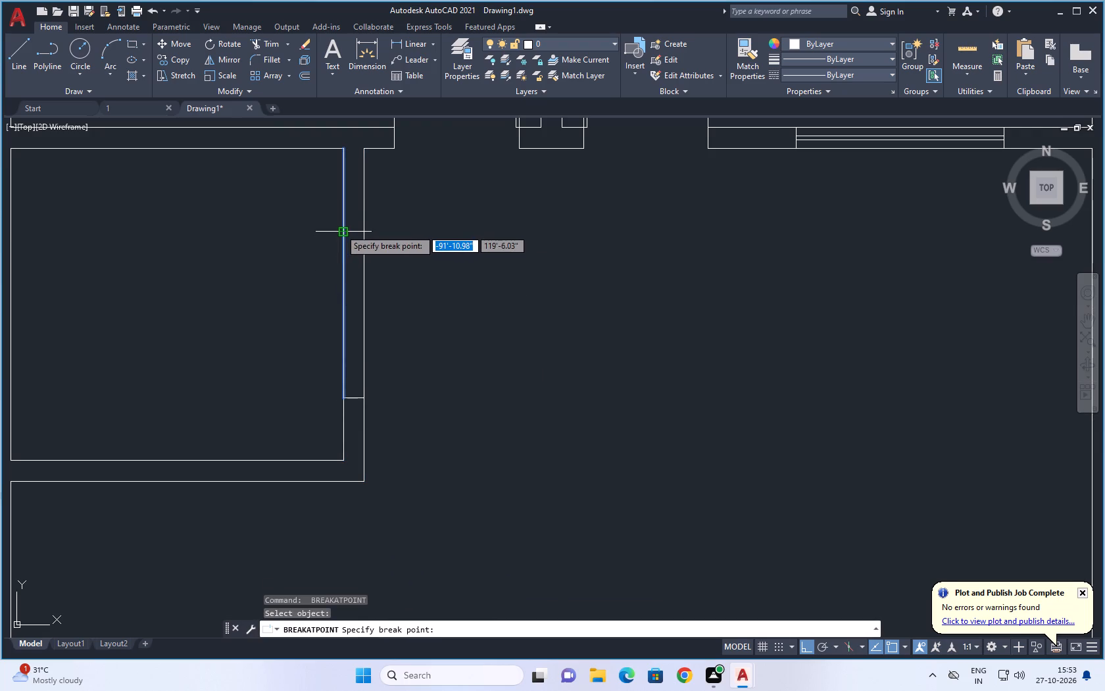
{"action": "left_click", "coordinate": [341, 230]}
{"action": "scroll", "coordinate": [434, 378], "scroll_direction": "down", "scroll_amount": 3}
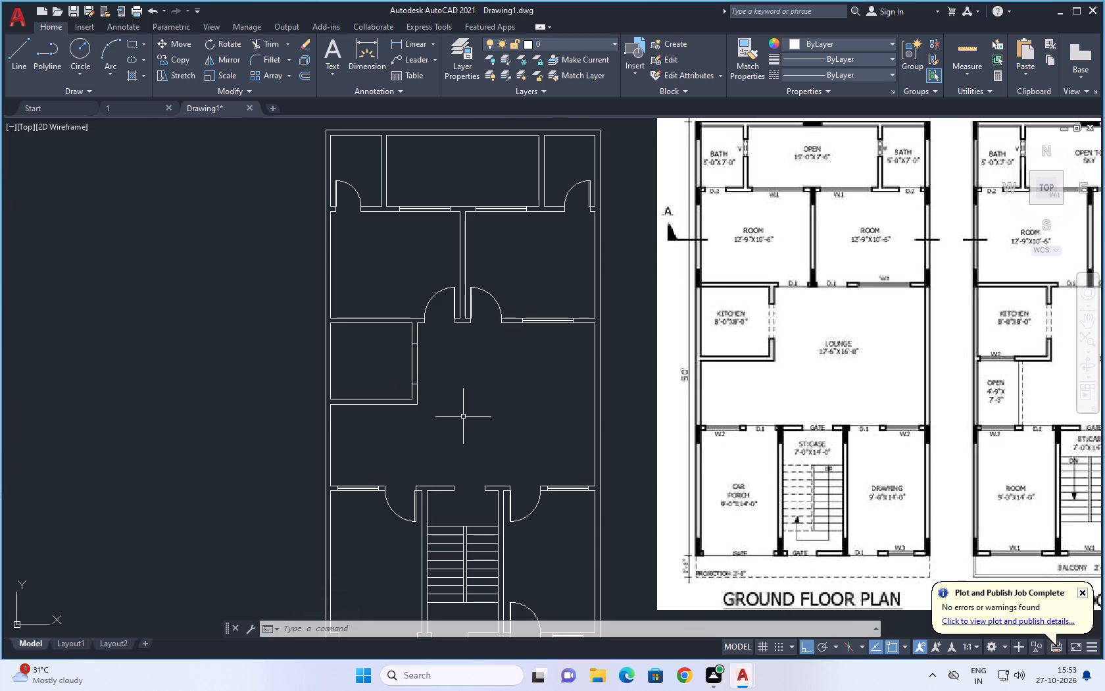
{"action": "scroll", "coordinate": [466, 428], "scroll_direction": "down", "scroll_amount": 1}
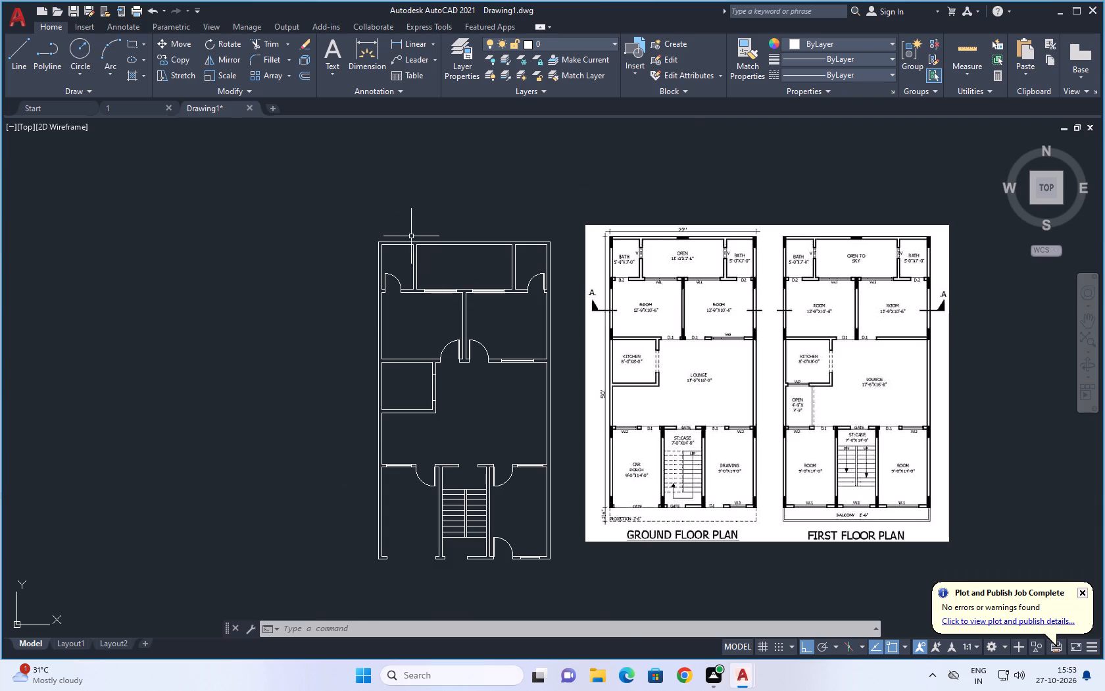
Draw a line across the thickness of both bath walls facing the open area, at each wall's midpoint.
{"action": "scroll", "coordinate": [401, 236], "scroll_direction": "up", "scroll_amount": 2}
{"action": "key", "text": "Escape"}
{"action": "key", "text": "l"}
{"action": "key", "text": "space"}
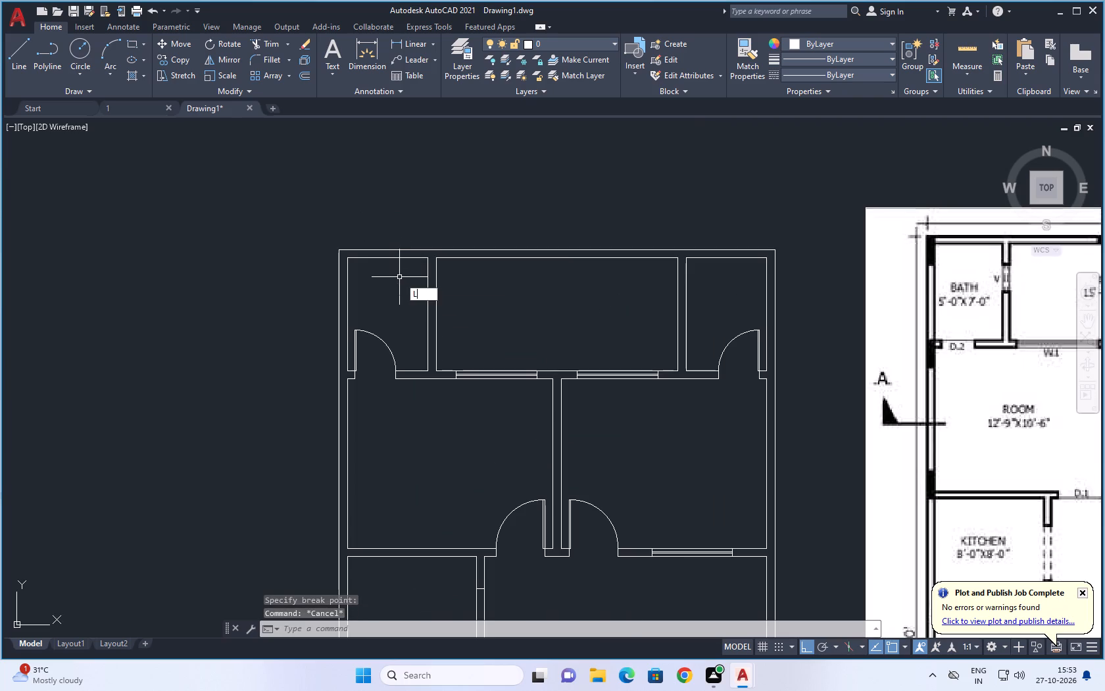
{"action": "left_click", "coordinate": [427, 312]}
{"action": "left_click", "coordinate": [435, 311]}
{"action": "key", "text": "Escape"}
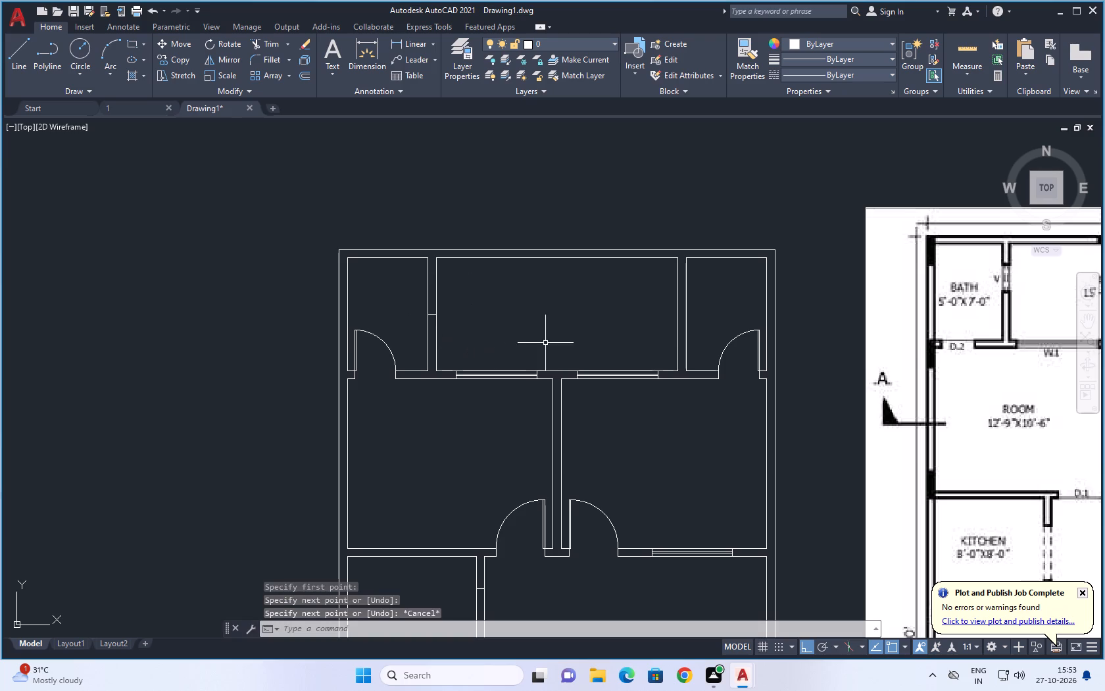
{"action": "type", "text": "L"}
{"action": "key", "text": "space"}
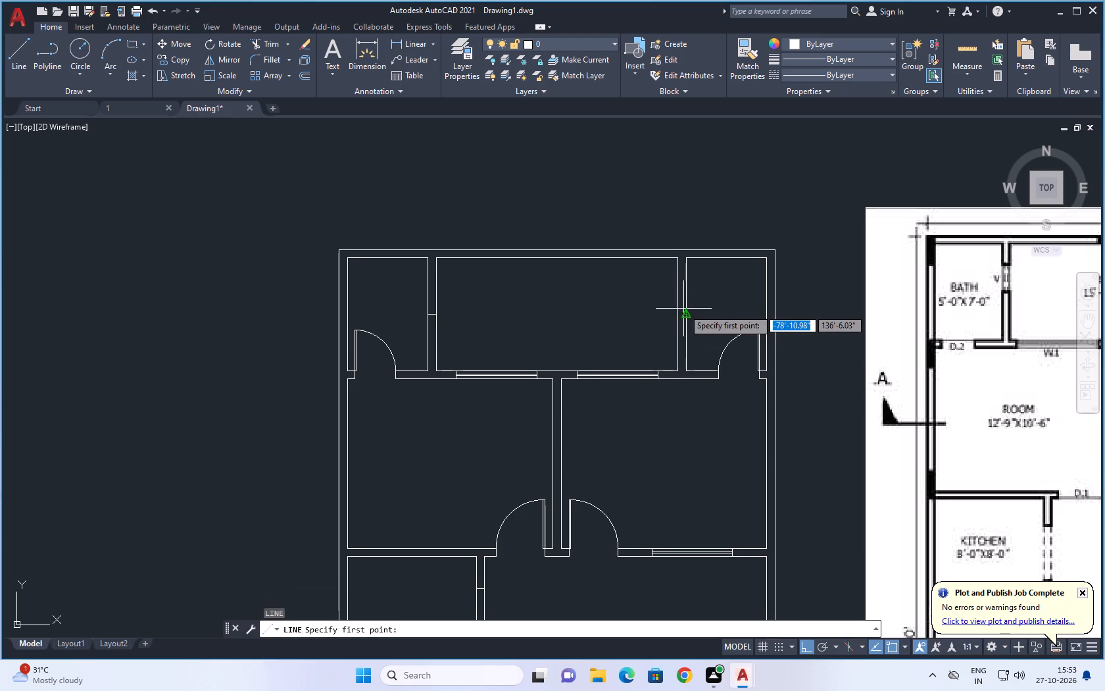
{"action": "left_click", "coordinate": [675, 316]}
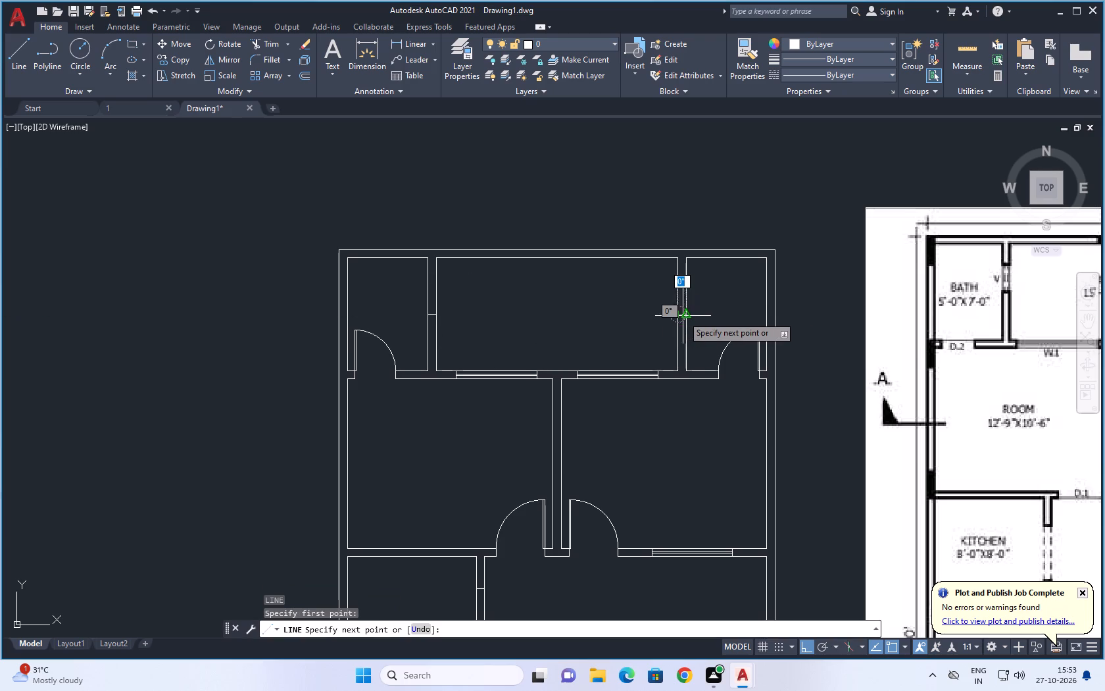
{"action": "left_click", "coordinate": [683, 316]}
{"action": "key", "text": "Escape"}
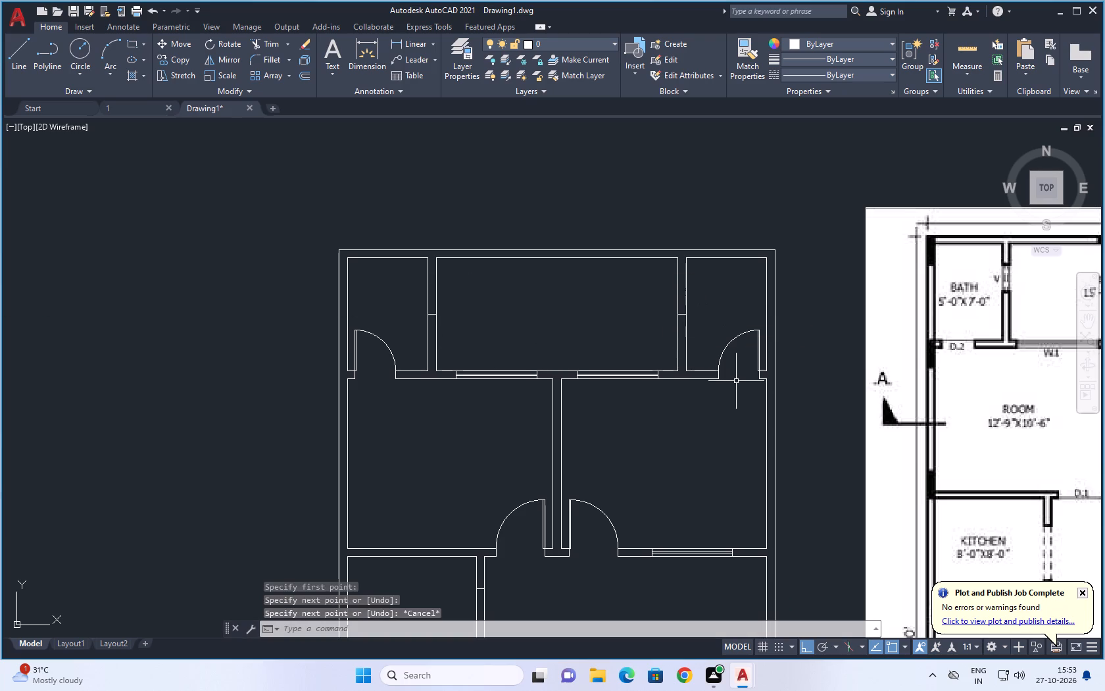
Offset the cross lines in both bath walls 2' towards the top outer wall to mark the ventilator openings.
{"action": "type", "text": "O"}
{"action": "key", "text": "space"}
{"action": "key", "text": "2"}
{"action": "key", "text": "apostrophe"}
{"action": "key", "text": "space"}
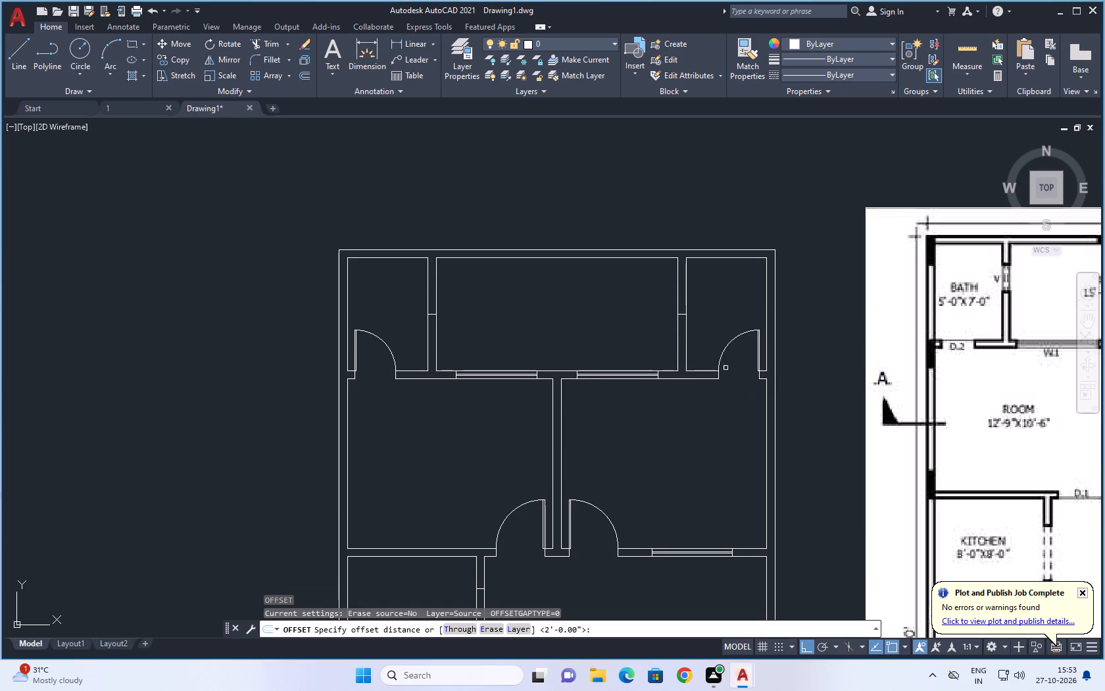
{"action": "left_click", "coordinate": [431, 315]}
{"action": "left_click", "coordinate": [428, 274]}
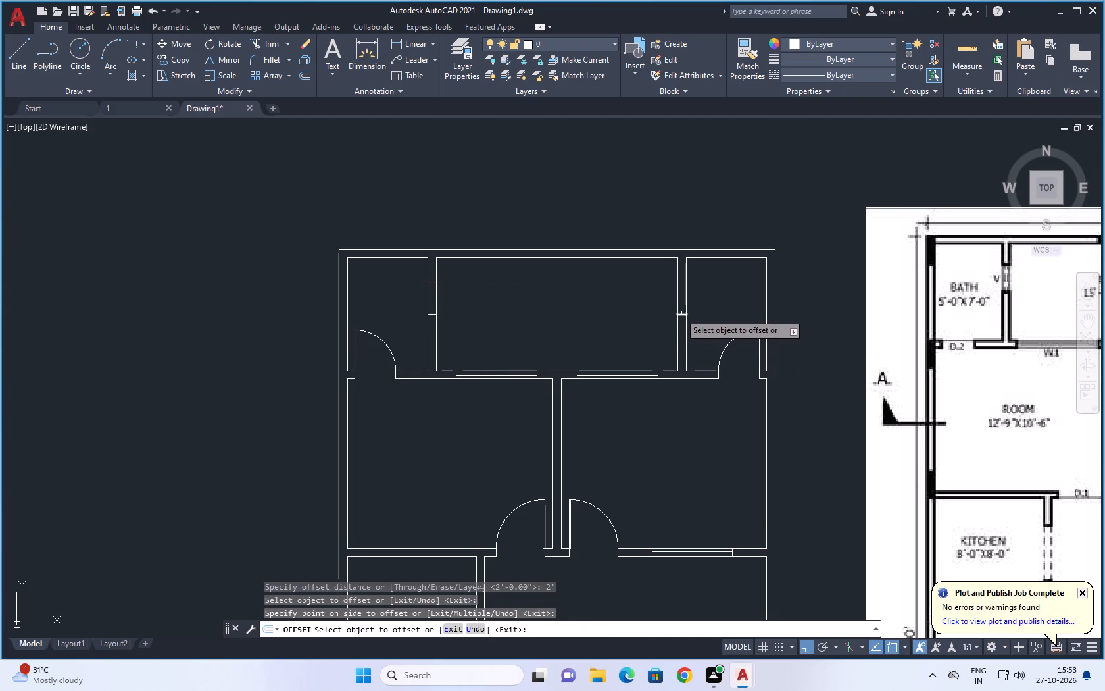
{"action": "left_click", "coordinate": [681, 313]}
{"action": "left_click", "coordinate": [668, 256]}
{"action": "key", "text": "Escape"}
Draw a centre line along the left bath's ventilator opening, between the midpoints of its two cross lines.
{"action": "key", "text": "l"}
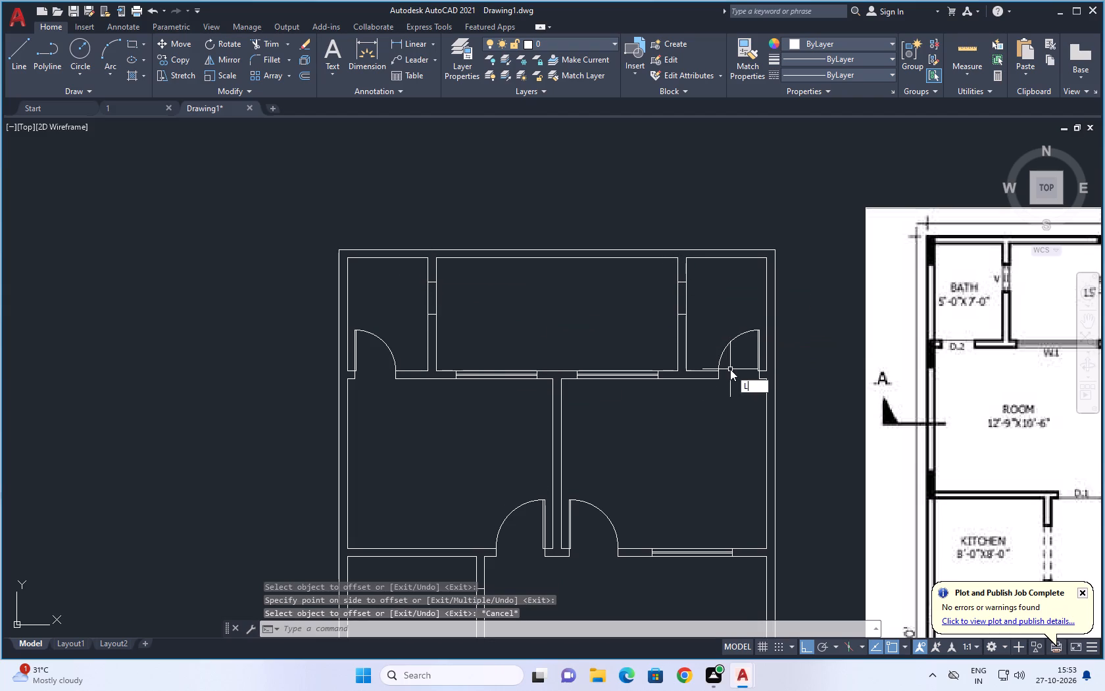
{"action": "key", "text": "space"}
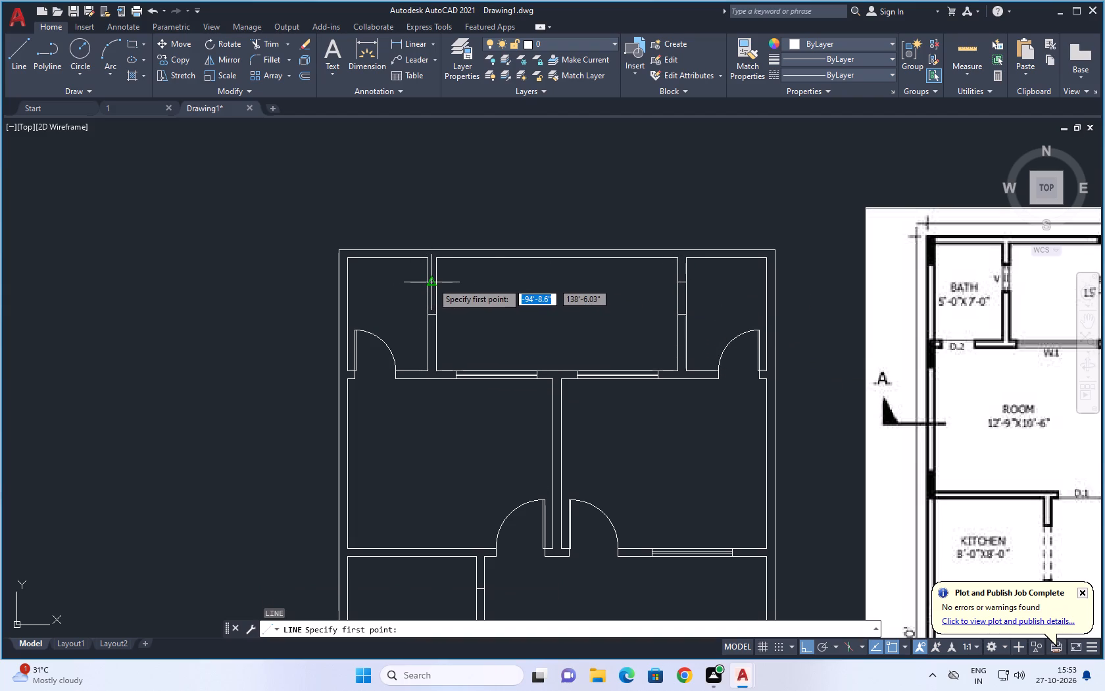
{"action": "left_click", "coordinate": [432, 282]}
{"action": "scroll", "coordinate": [434, 315], "scroll_direction": "up", "scroll_amount": 3}
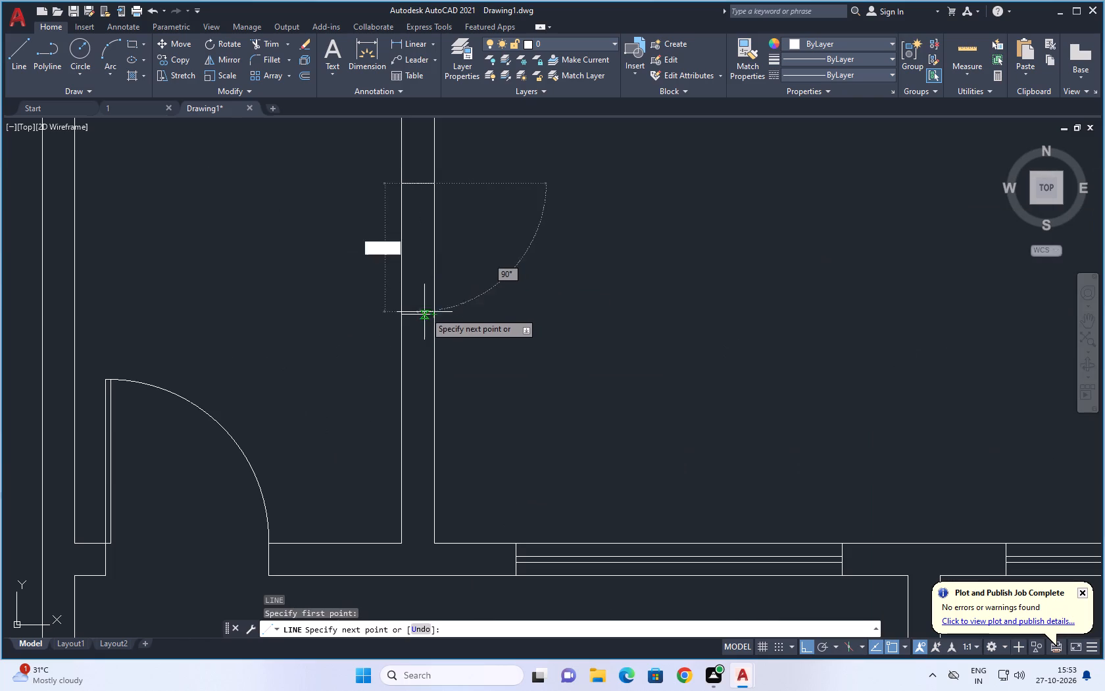
{"action": "left_click", "coordinate": [417, 311]}
{"action": "key", "text": "Escape"}
Offset the centre line of the left bath's ventilator 0.5" to both sides.
{"action": "key", "text": "o"}
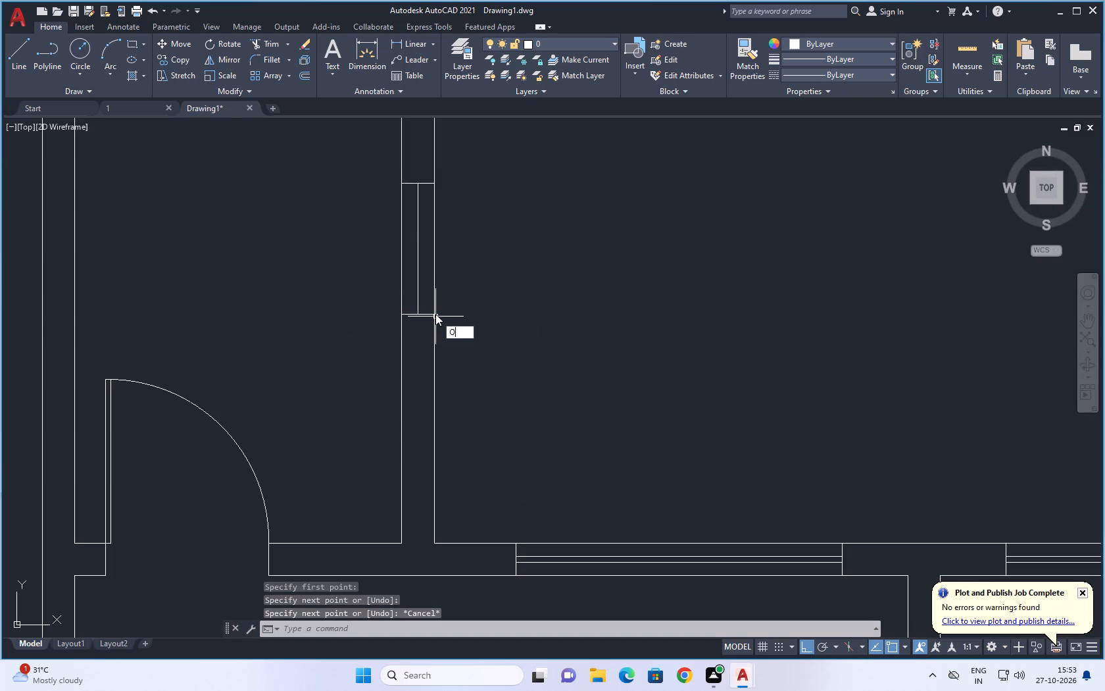
{"action": "key", "text": "space"}
{"action": "type", "text": "."}
{"action": "type", "text": "5"}
{"action": "key", "text": "space"}
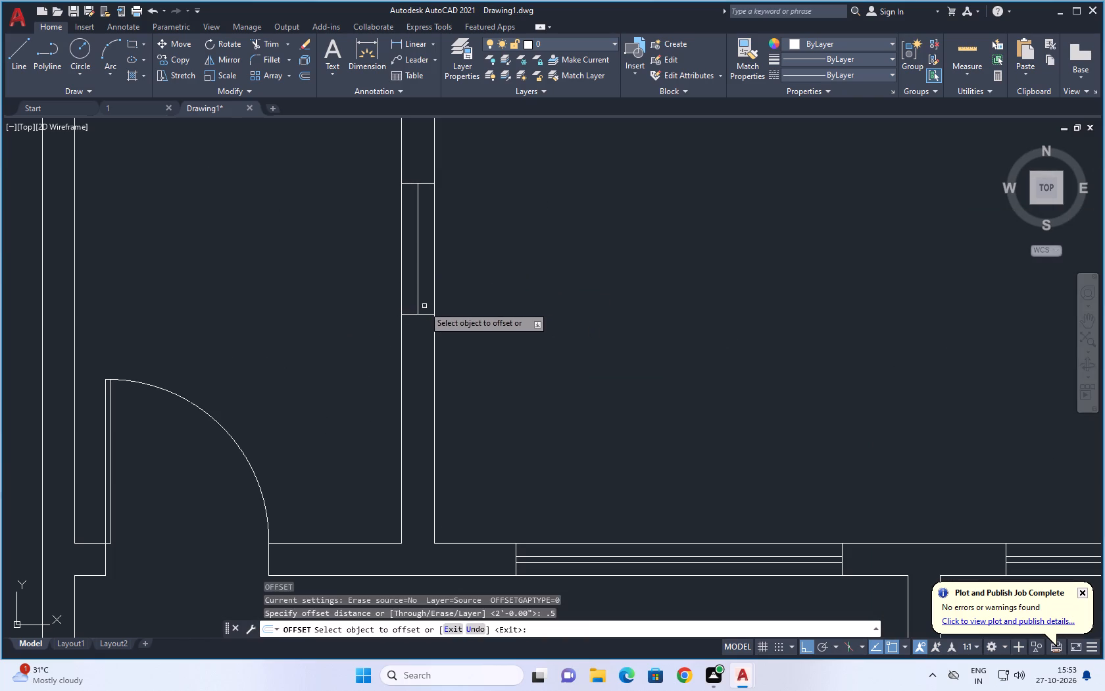
{"action": "left_click", "coordinate": [418, 296]}
{"action": "left_click", "coordinate": [408, 297]}
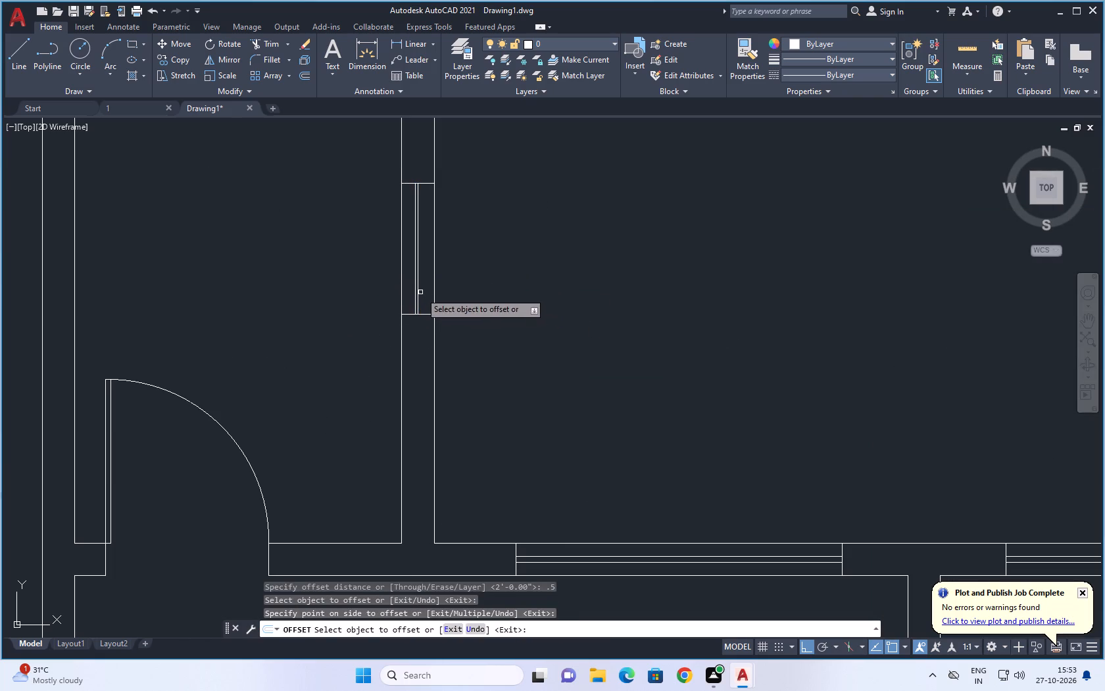
{"action": "left_click", "coordinate": [419, 292]}
{"action": "left_click", "coordinate": [430, 290]}
{"action": "key", "text": "Escape"}
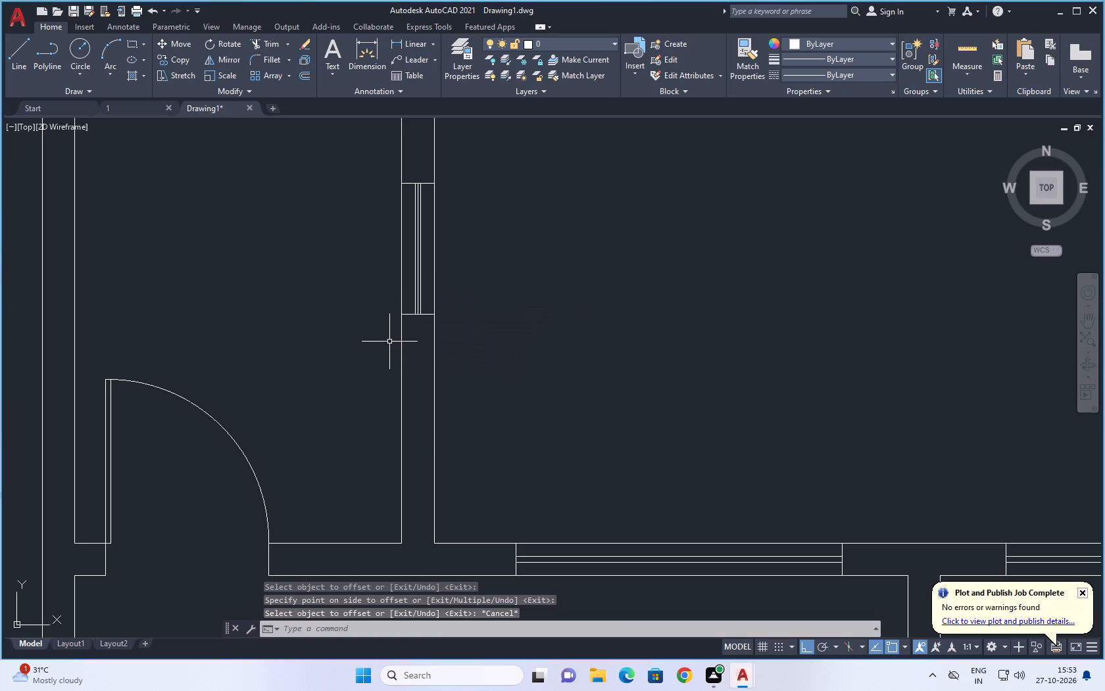
Draw a centre line along the right bath's ventilator opening, between the midpoints of its two cross lines.
{"action": "scroll", "coordinate": [389, 342], "scroll_direction": "down", "scroll_amount": 3}
{"action": "scroll", "coordinate": [653, 321], "scroll_direction": "up", "scroll_amount": 2}
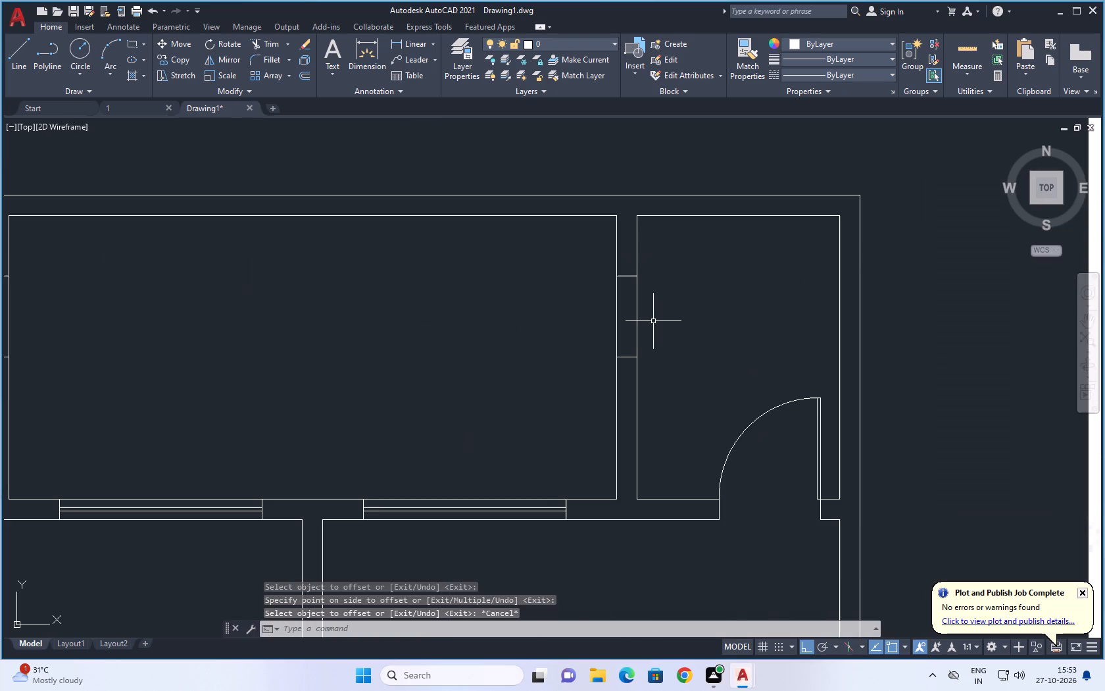
{"action": "key", "text": "Escape"}
{"action": "key", "text": "l"}
{"action": "key", "text": "space"}
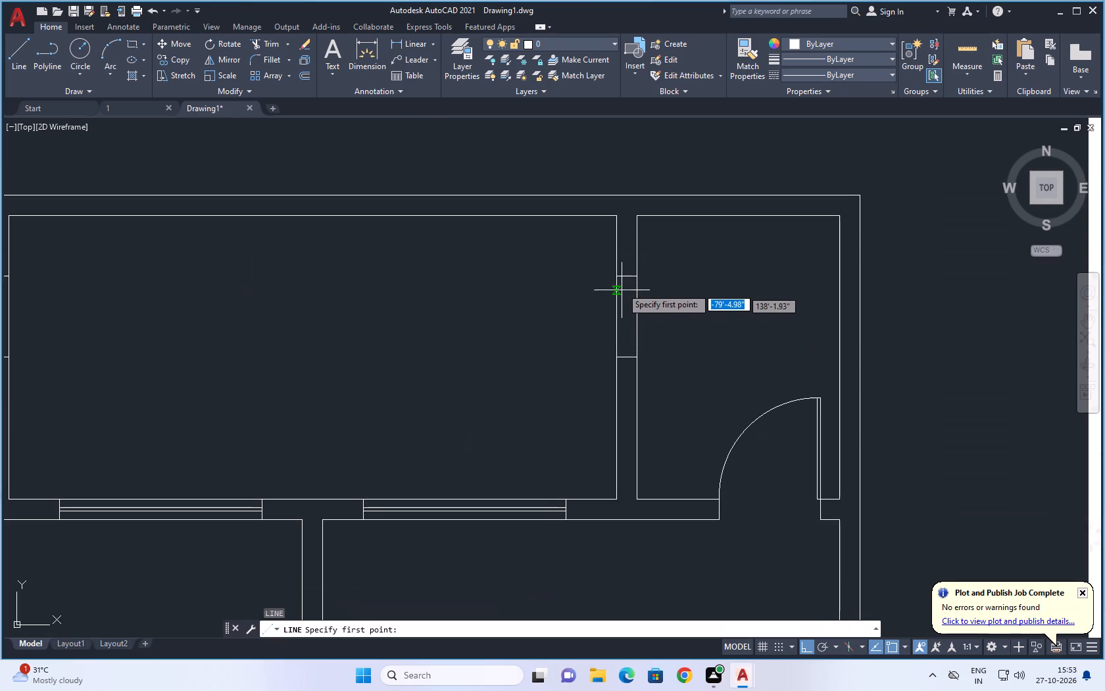
{"action": "left_click", "coordinate": [624, 278]}
{"action": "left_click", "coordinate": [625, 357]}
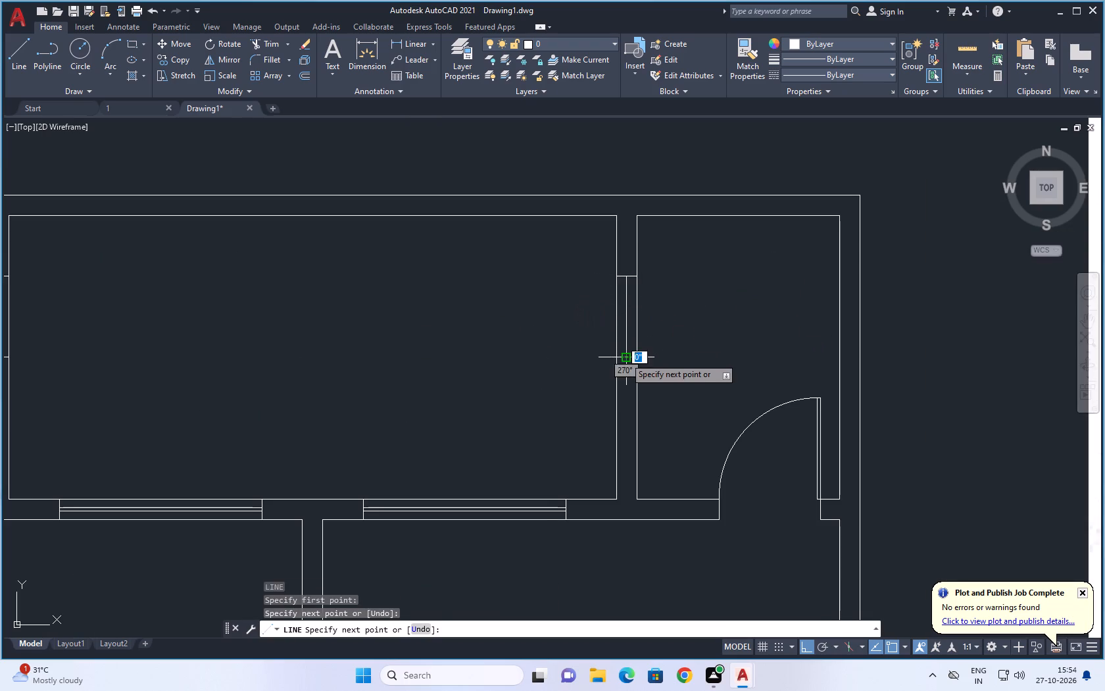
{"action": "key", "text": "Escape"}
Offset the centre line of the right bath's ventilator 0.5" to both sides.
{"action": "key", "text": "o"}
{"action": "key", "text": "space"}
{"action": "type", "text": ".5"}
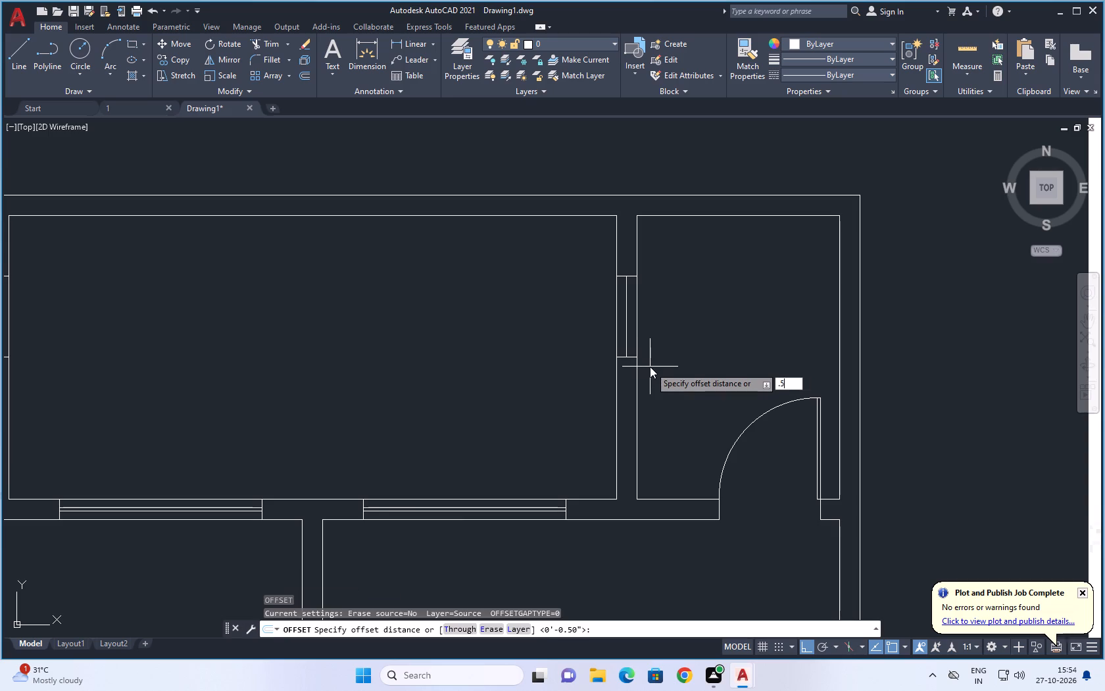
{"action": "key", "text": "space"}
{"action": "left_click", "coordinate": [626, 334]}
{"action": "left_click", "coordinate": [606, 359]}
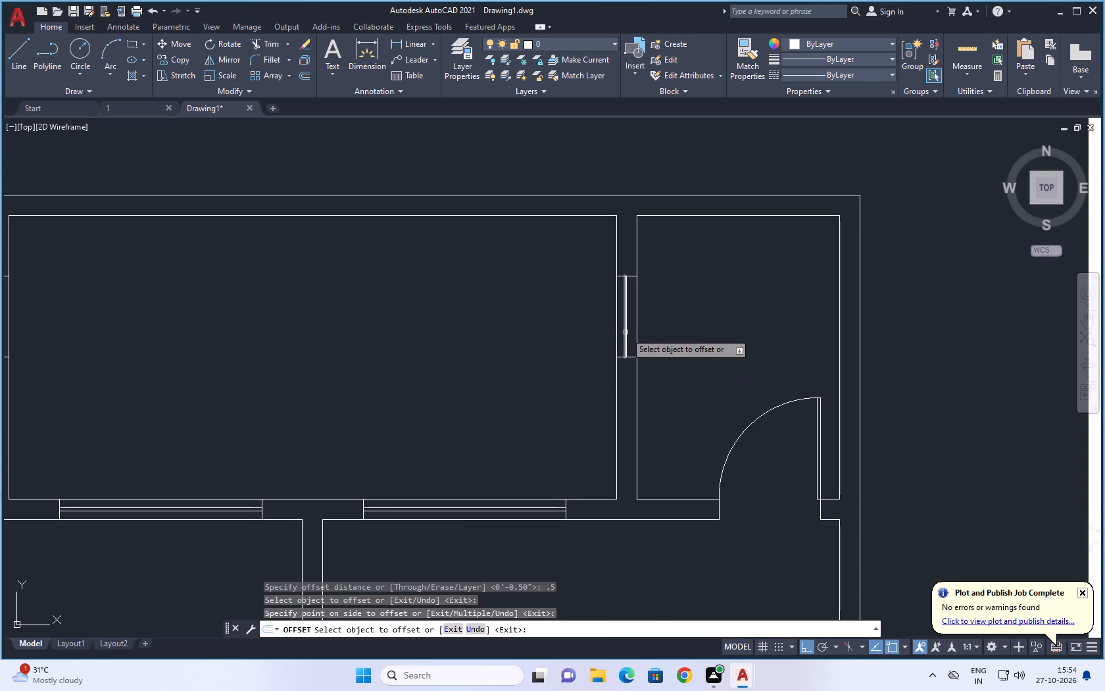
{"action": "scroll", "coordinate": [626, 332], "scroll_direction": "up", "scroll_amount": 4}
{"action": "left_click", "coordinate": [624, 334]}
{"action": "left_click", "coordinate": [646, 324]}
{"action": "key", "text": "Escape"}
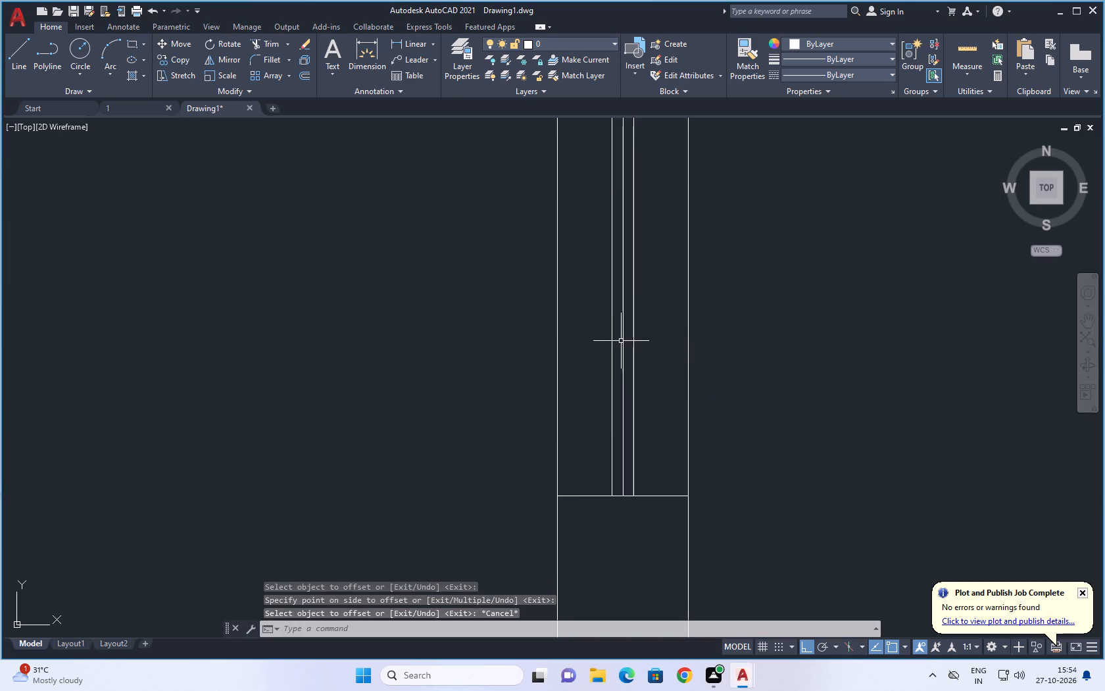
Delete the middle line of the ventilators in both bath walls.
{"action": "left_click", "coordinate": [622, 338]}
{"action": "key", "text": "Delete"}
{"action": "scroll", "coordinate": [618, 371], "scroll_direction": "down", "scroll_amount": 4}
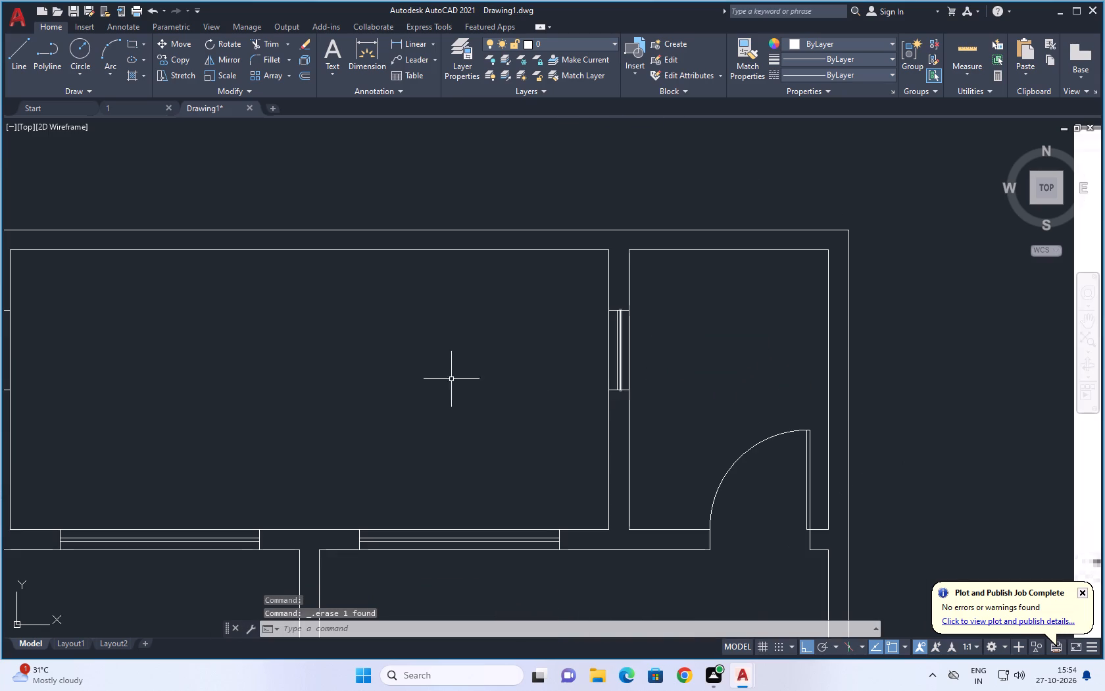
{"action": "scroll", "coordinate": [449, 374], "scroll_direction": "down", "scroll_amount": 3}
{"action": "scroll", "coordinate": [301, 372], "scroll_direction": "up", "scroll_amount": 3}
{"action": "scroll", "coordinate": [452, 355], "scroll_direction": "up", "scroll_amount": 3}
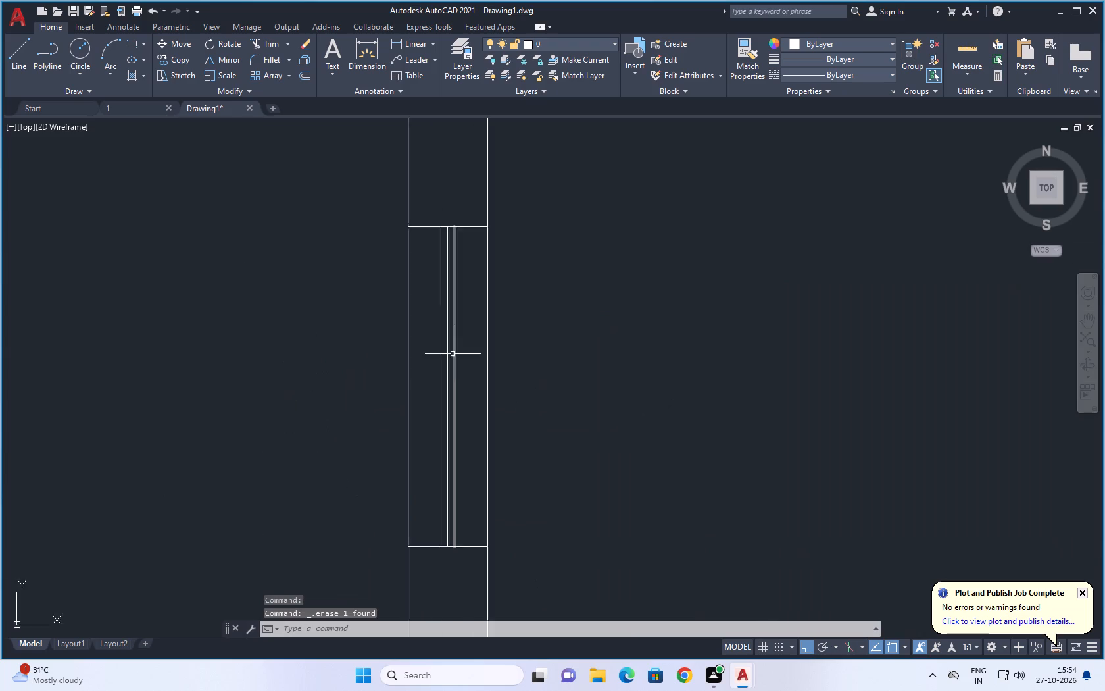
{"action": "scroll", "coordinate": [453, 354], "scroll_direction": "up", "scroll_amount": 1}
{"action": "left_click", "coordinate": [444, 340]}
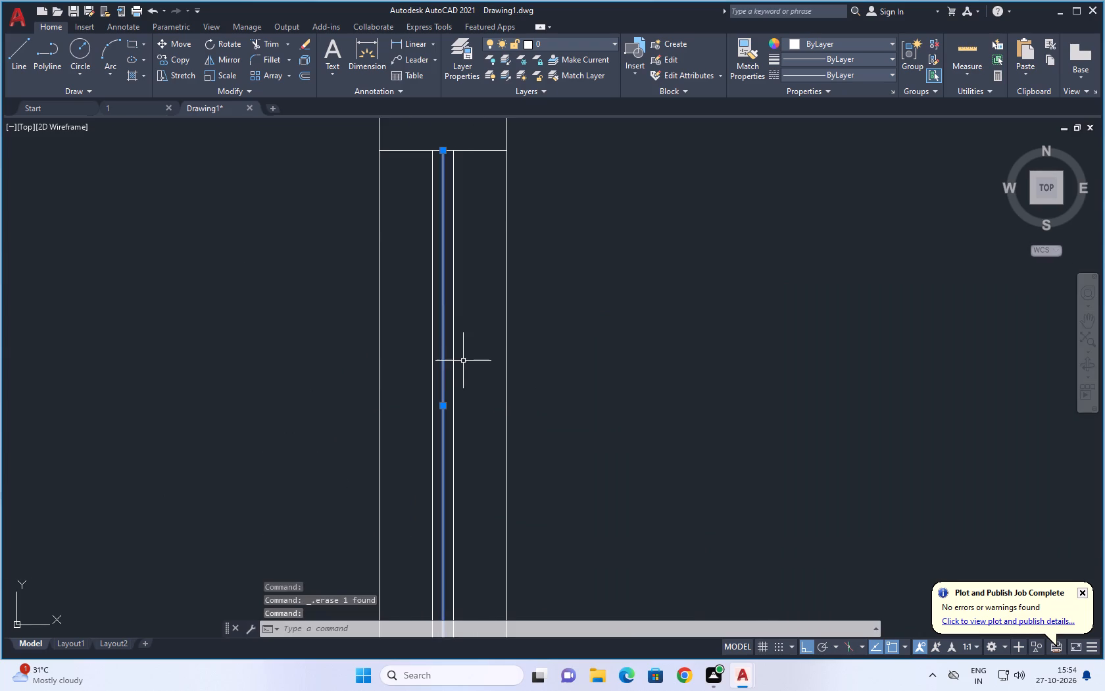
{"action": "key", "text": "Delete"}
Draw a closed 6" wide by 12" high column rectangle from lines in the empty space beside the plan's top-left corner.
{"action": "scroll", "coordinate": [585, 400], "scroll_direction": "down", "scroll_amount": 3}
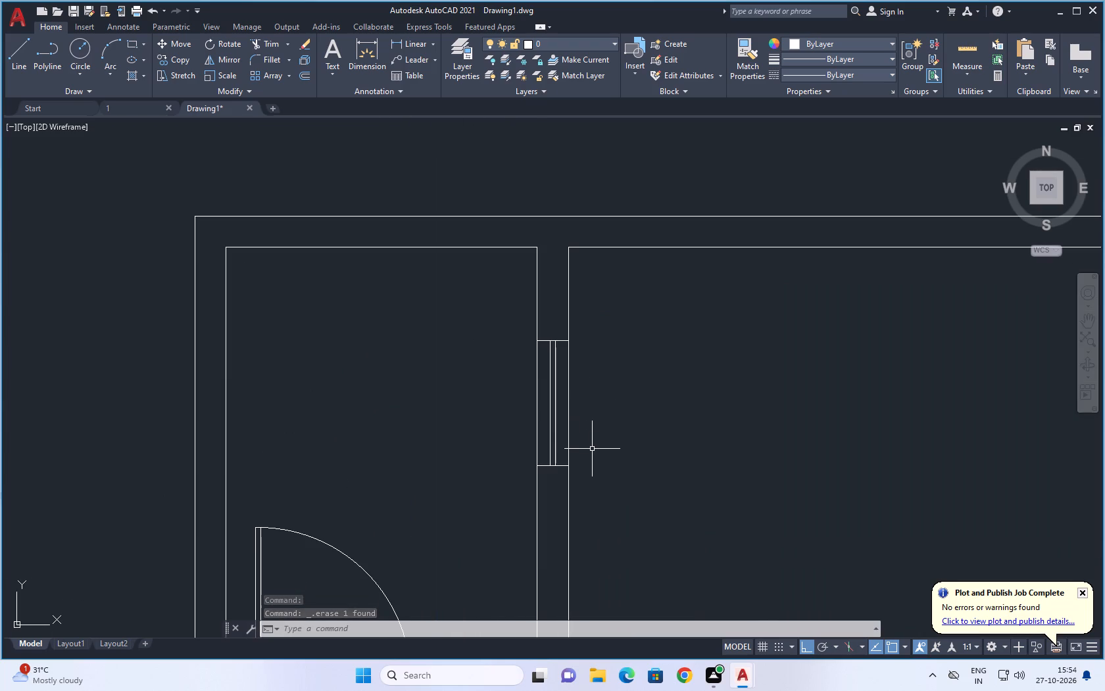
{"action": "scroll", "coordinate": [579, 414], "scroll_direction": "down", "scroll_amount": 1}
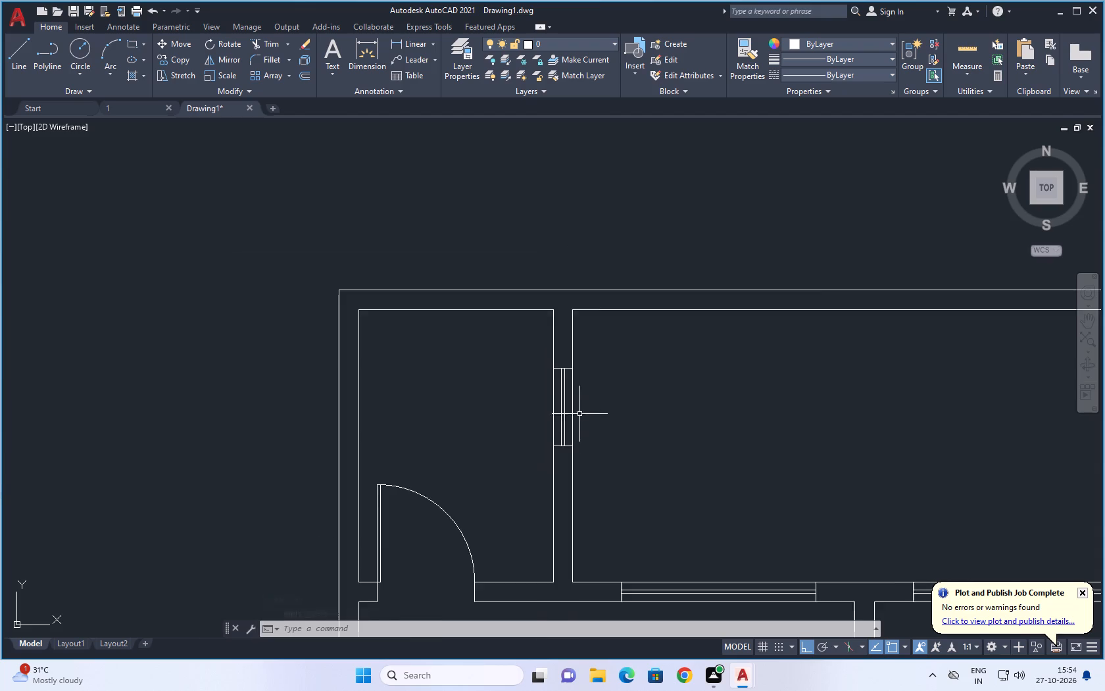
{"action": "scroll", "coordinate": [579, 414], "scroll_direction": "down", "scroll_amount": 2}
{"action": "scroll", "coordinate": [679, 399], "scroll_direction": "down", "scroll_amount": 2}
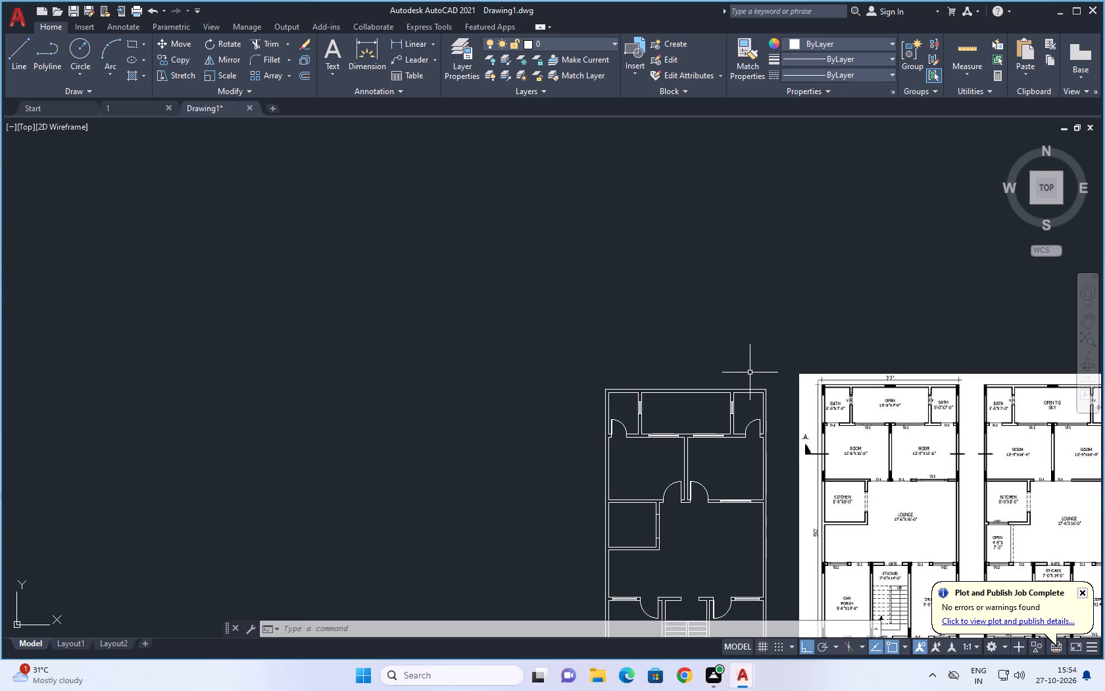
{"action": "scroll", "coordinate": [750, 372], "scroll_direction": "down", "scroll_amount": 1}
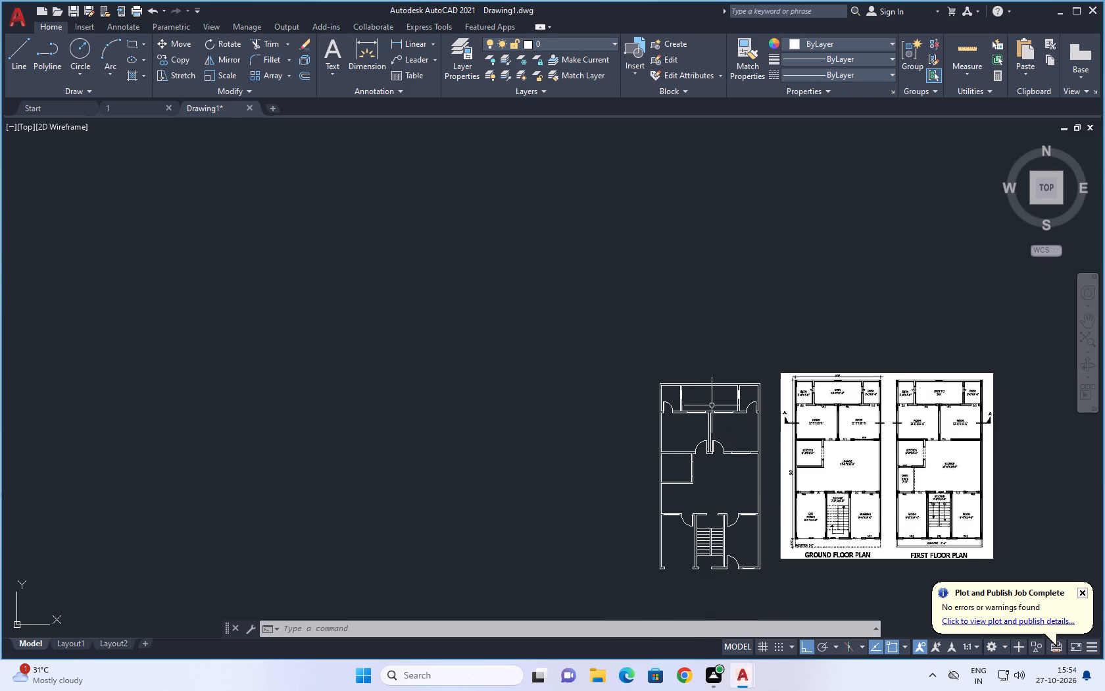
{"action": "scroll", "coordinate": [707, 390], "scroll_direction": "up", "scroll_amount": 1}
{"action": "key", "text": "Escape"}
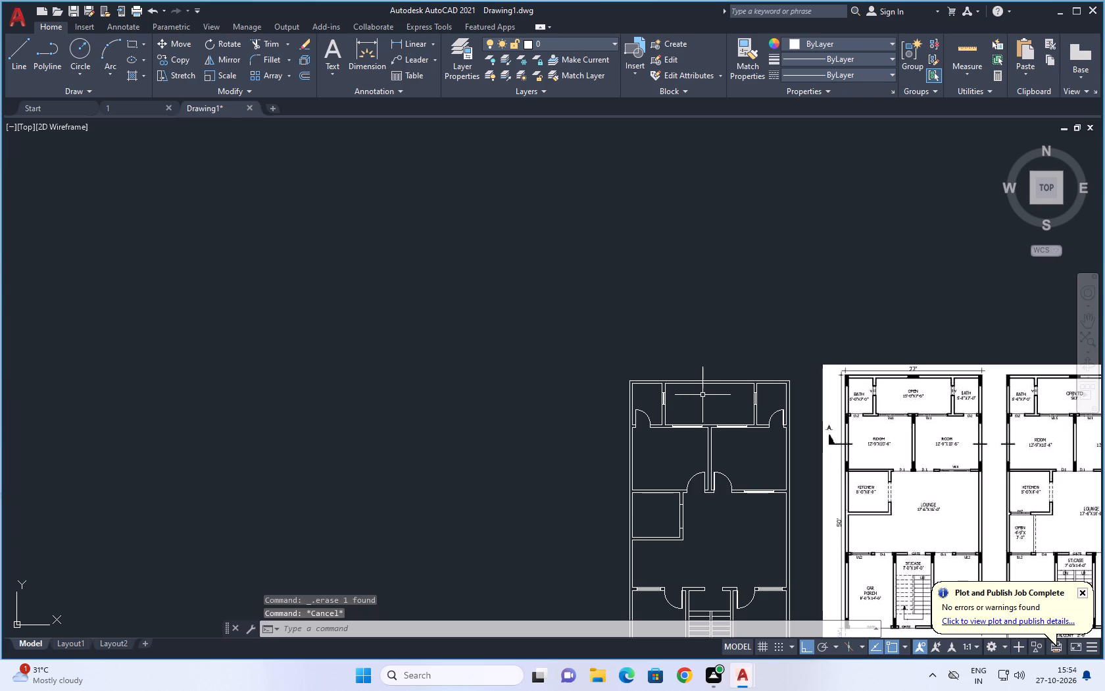
{"action": "key", "text": "l"}
{"action": "key", "text": "space"}
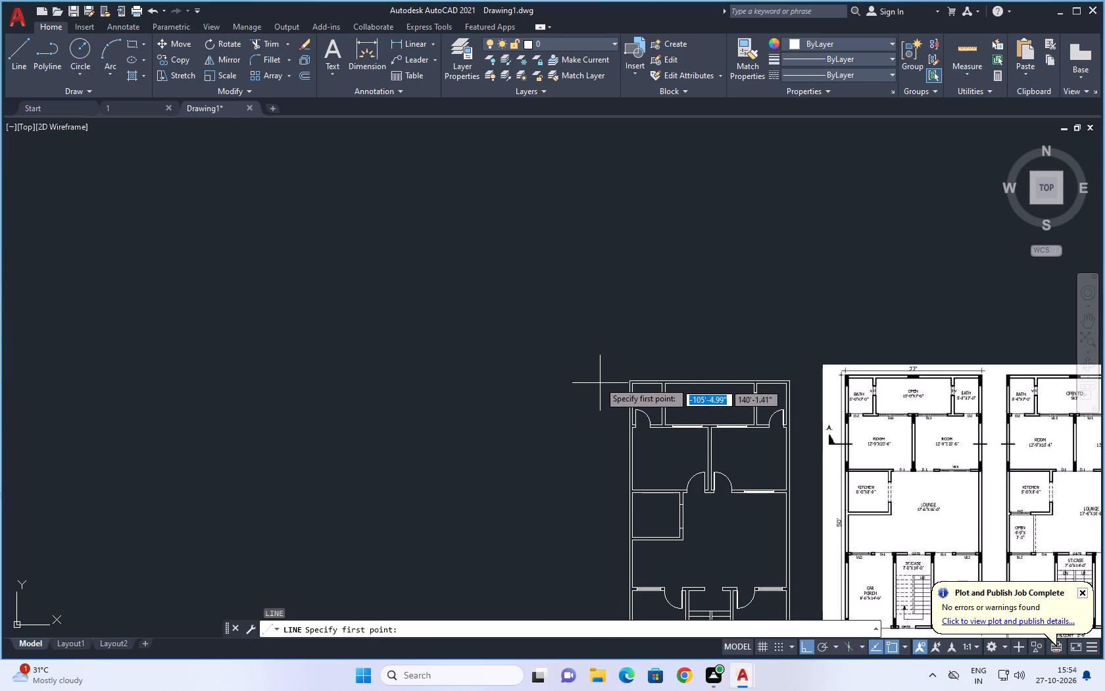
{"action": "left_click", "coordinate": [586, 380]}
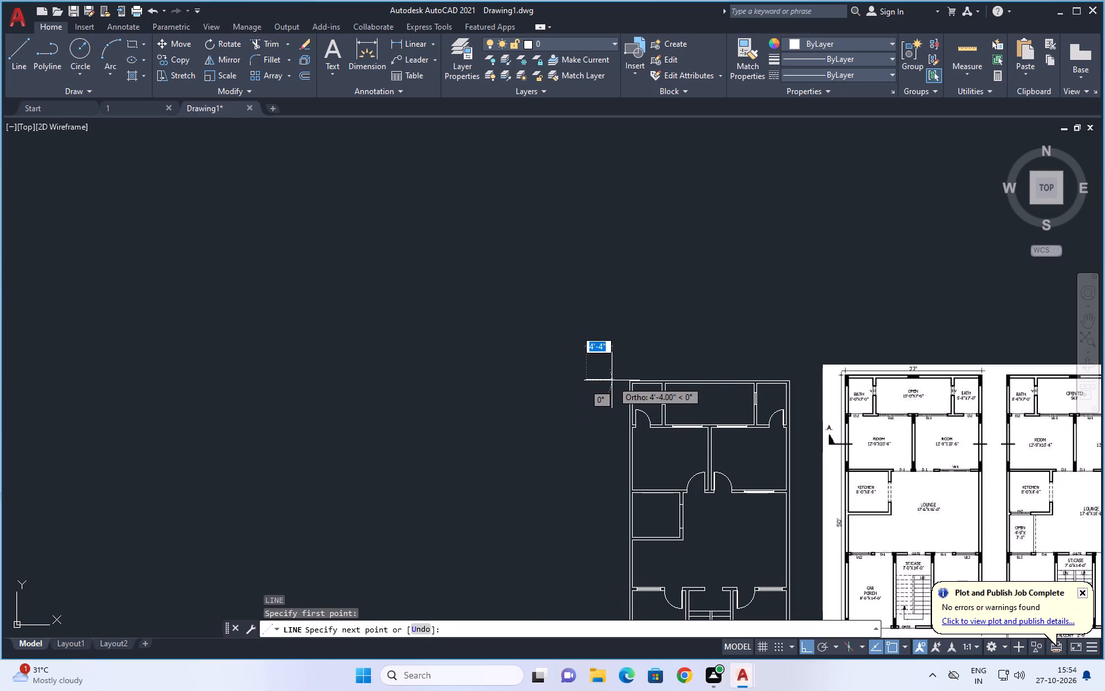
{"action": "type", "text": "6"}
{"action": "key", "text": "space"}
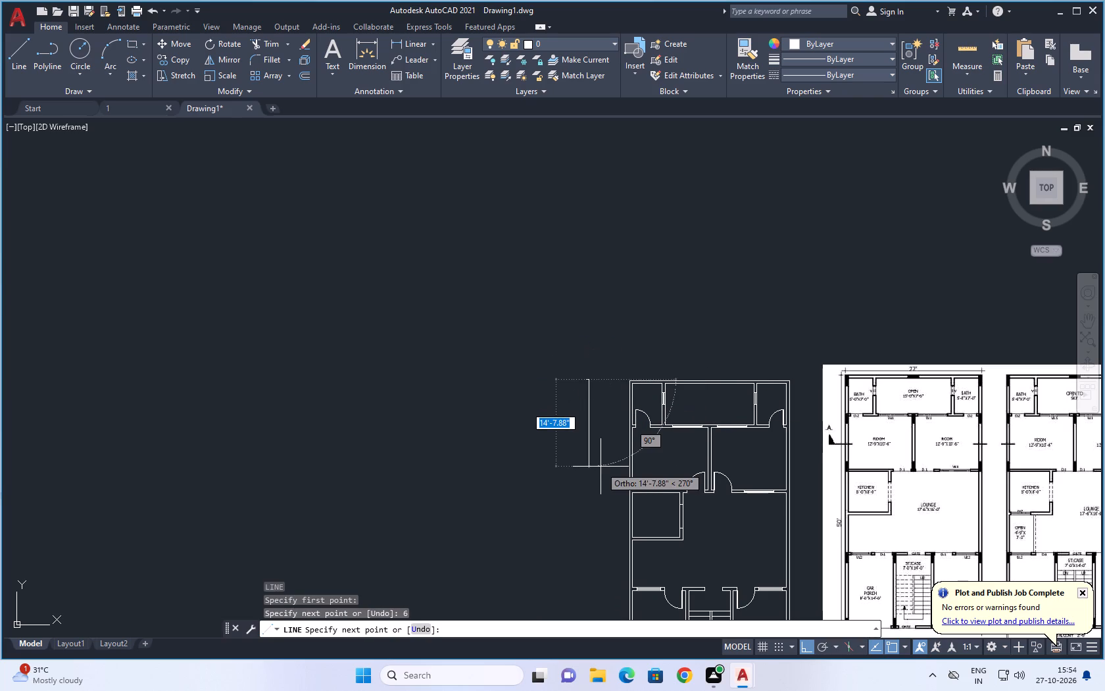
{"action": "type", "text": "12"}
{"action": "key", "text": "space"}
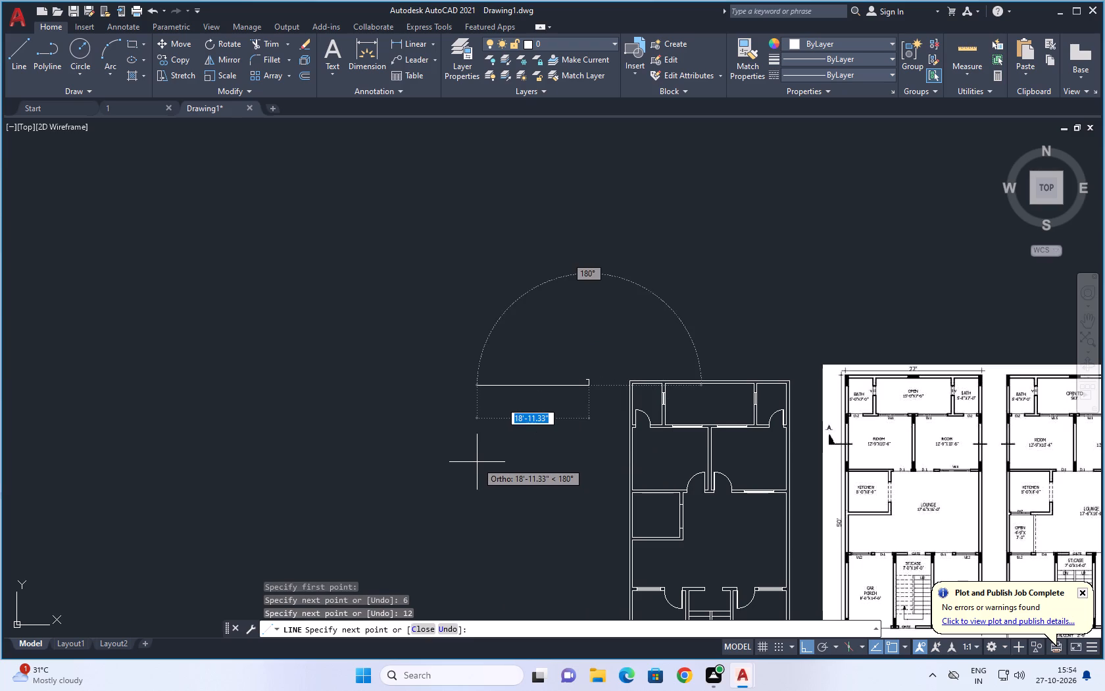
{"action": "type", "text": "6"}
{"action": "key", "text": "space"}
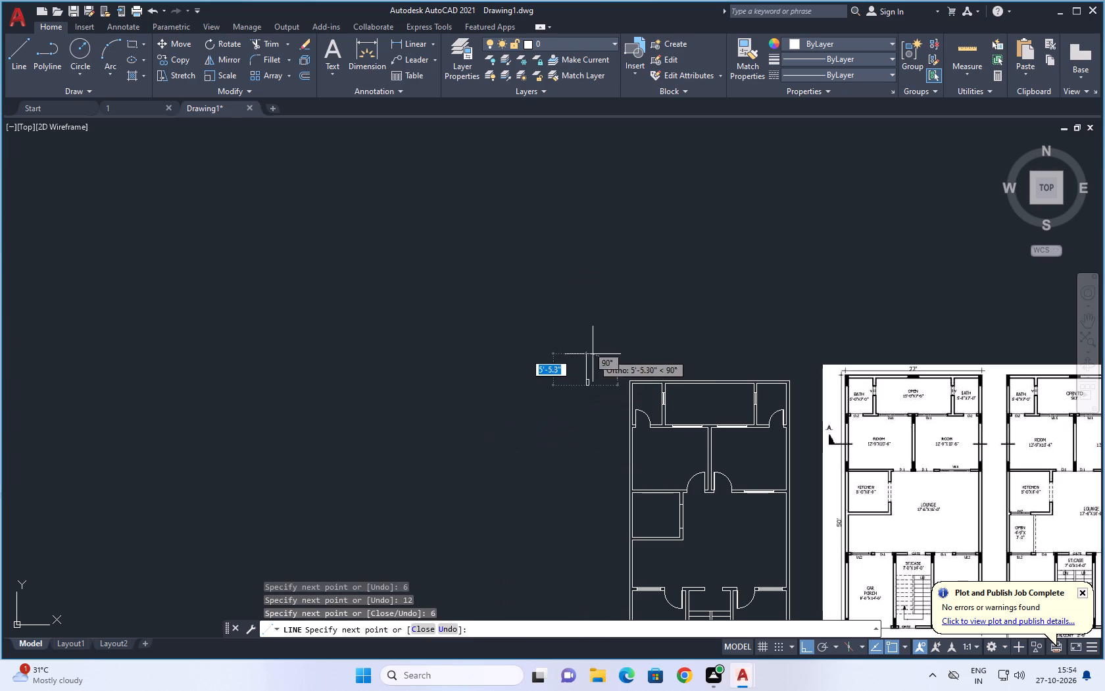
{"action": "scroll", "coordinate": [580, 373], "scroll_direction": "up", "scroll_amount": 4}
{"action": "left_click", "coordinate": [595, 402]}
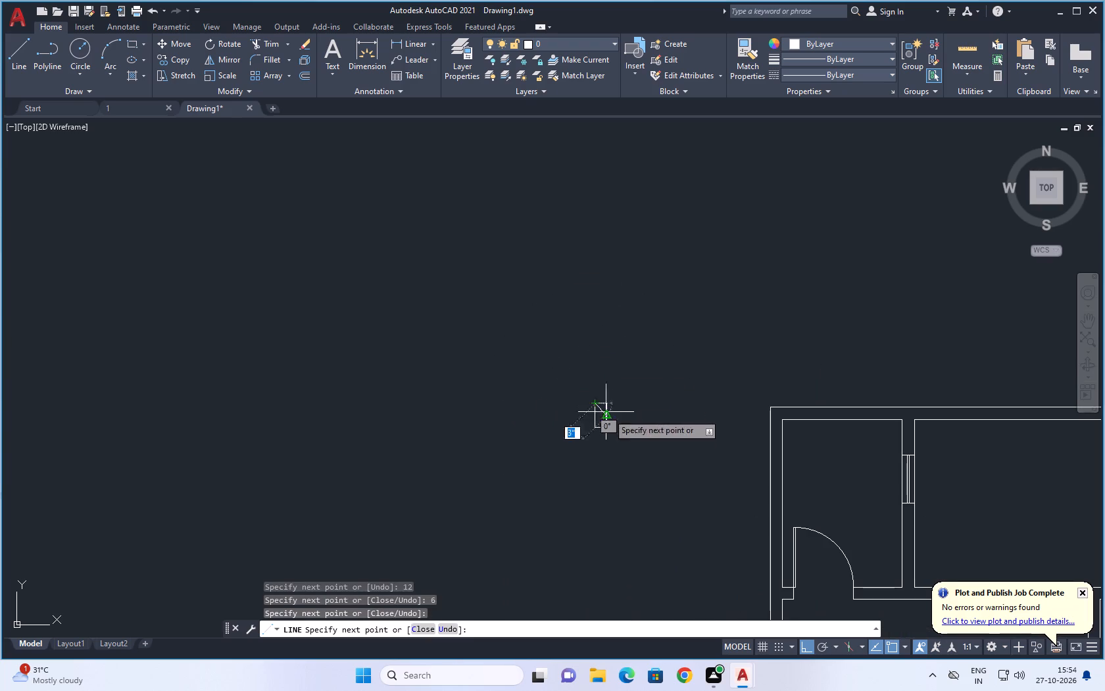
{"action": "key", "text": "Escape"}
Hatch the inside of the 6" by 12" column rectangle with a Solid fill.
{"action": "type", "text": "H"}
{"action": "key", "text": "space"}
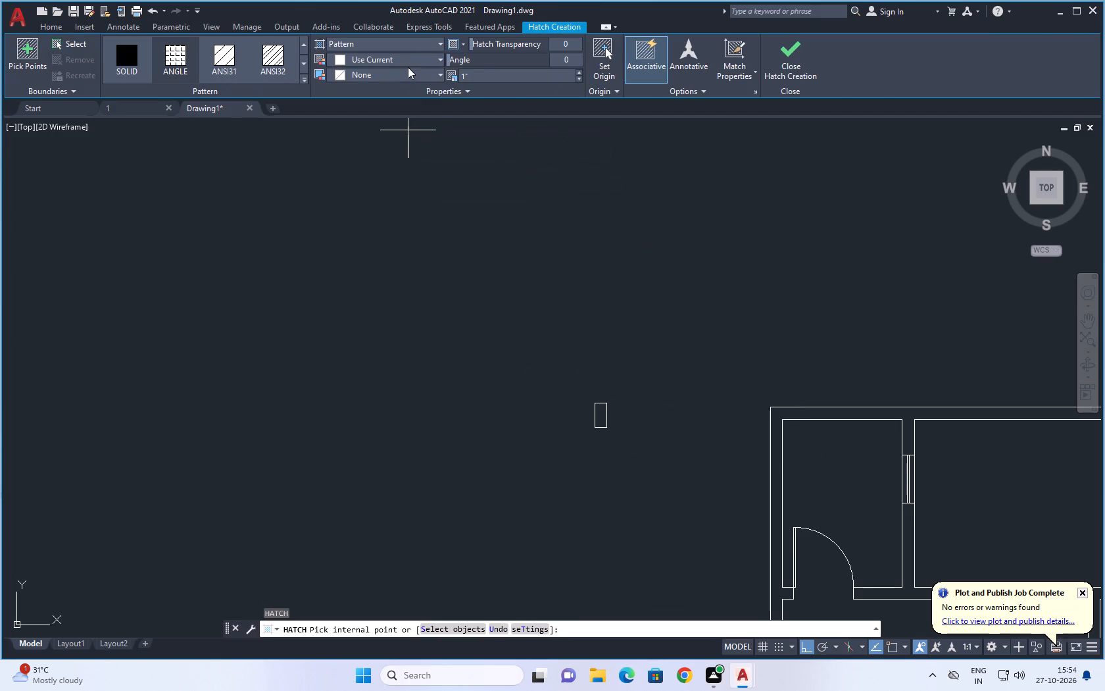
{"action": "left_click", "coordinate": [427, 43]}
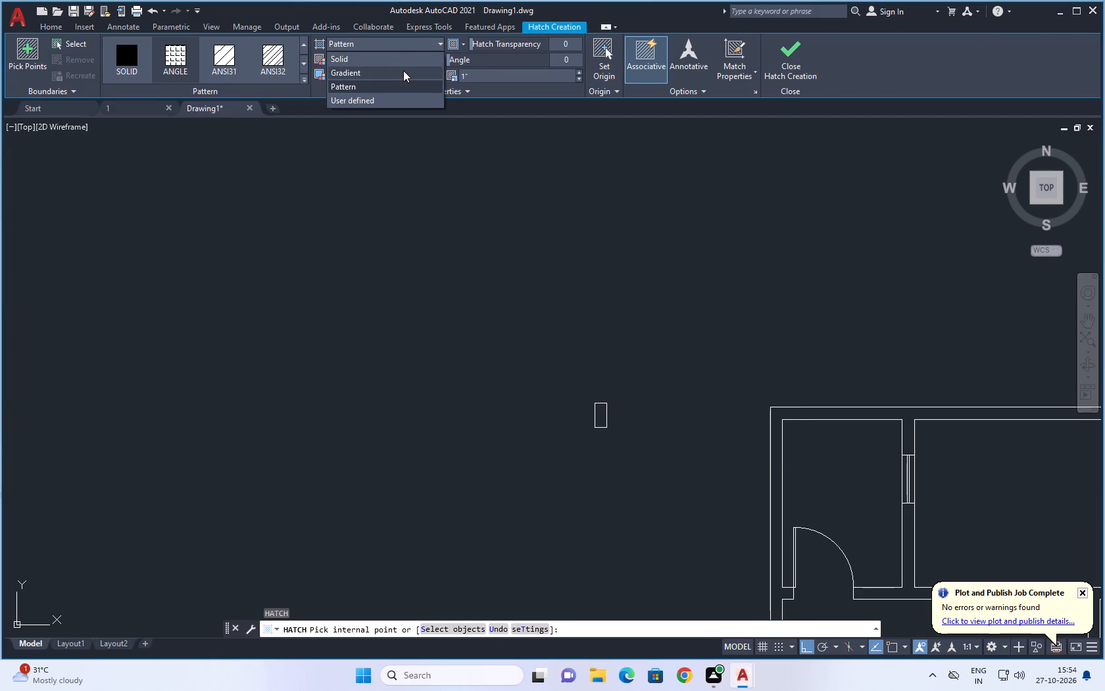
{"action": "left_click", "coordinate": [410, 61]}
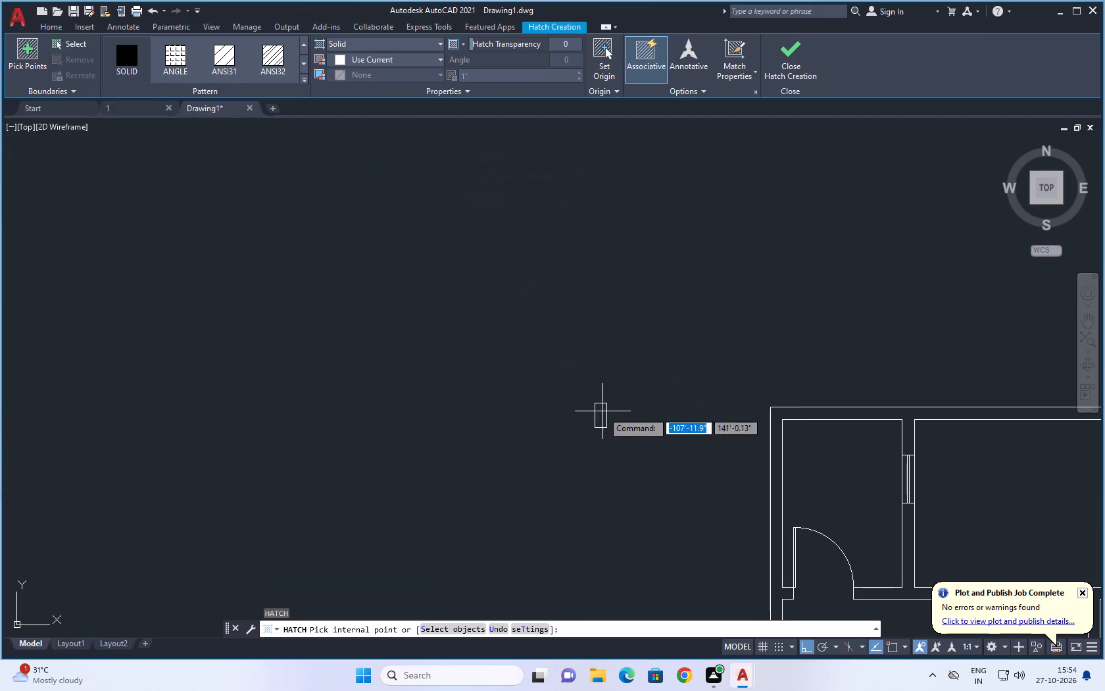
{"action": "left_click", "coordinate": [602, 416]}
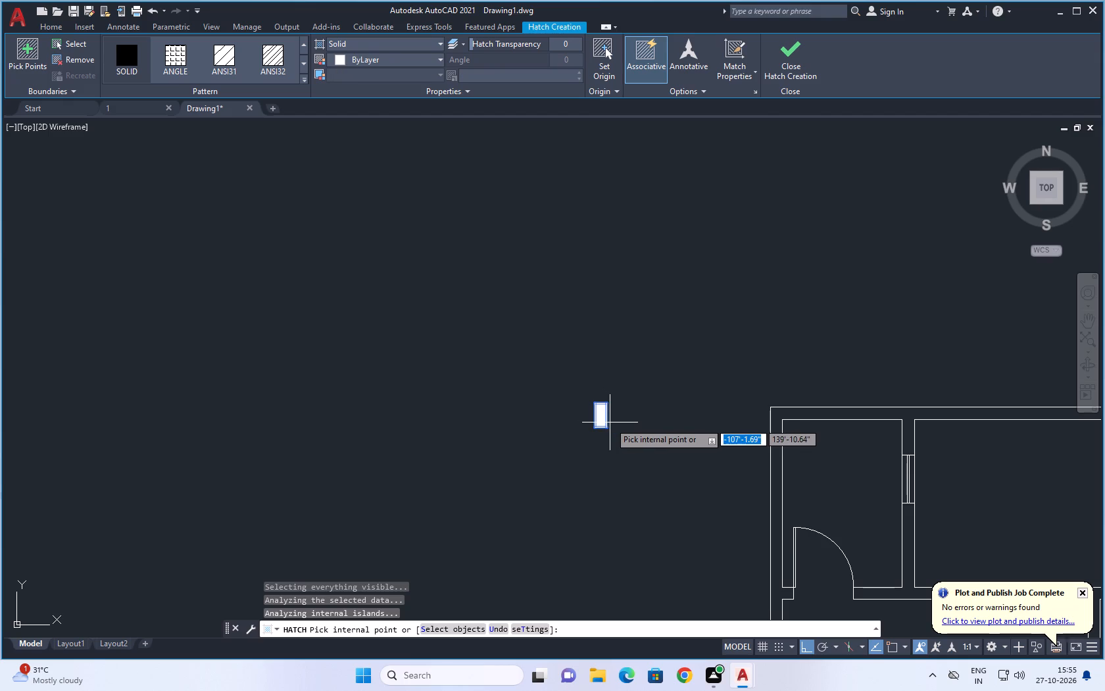
{"action": "key", "text": "space"}
Group the column's four outline lines and its solid hatch into one object.
{"action": "left_click_drag", "start_coordinate": [647, 376], "coordinate": [499, 305]}
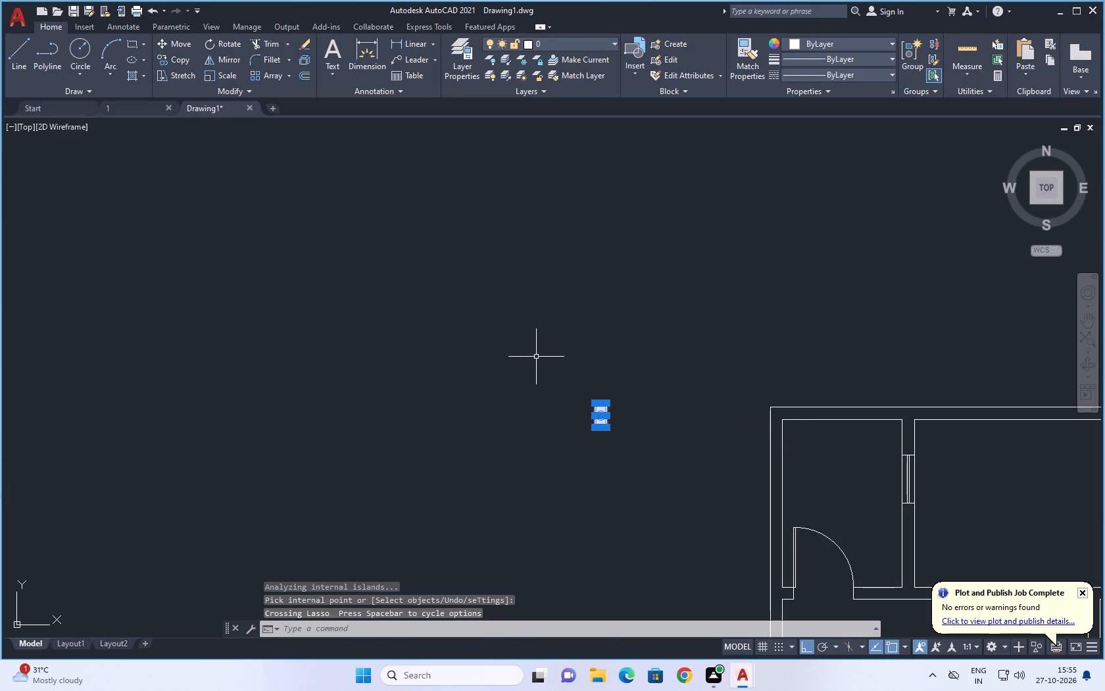
{"action": "type", "text": "G"}
{"action": "key", "text": "space"}
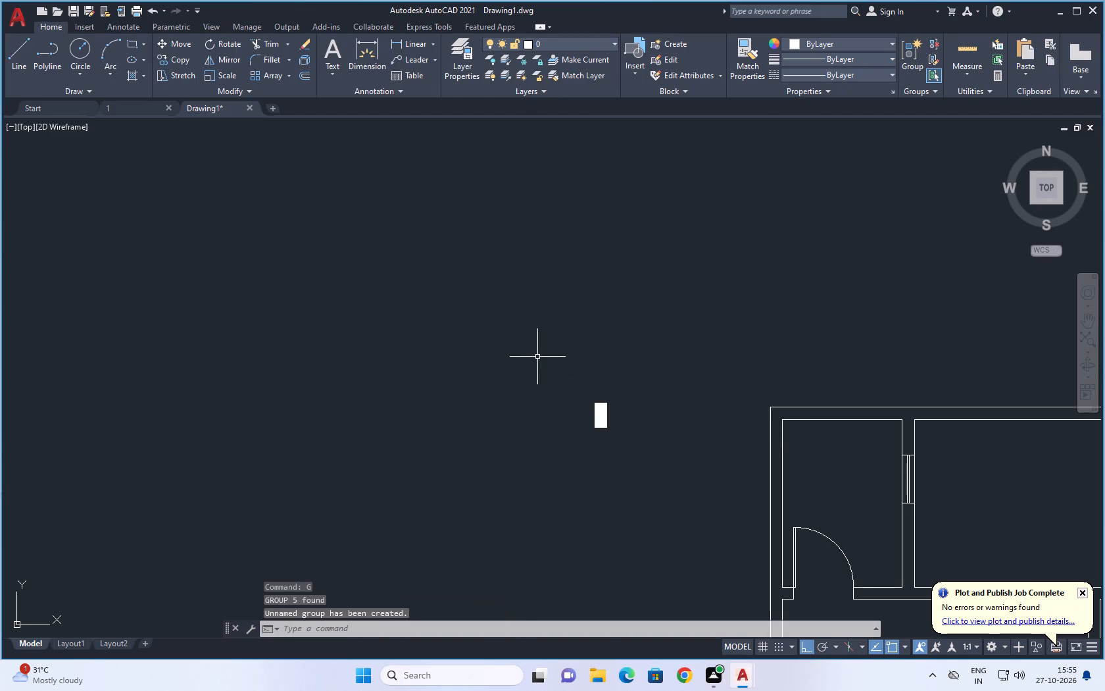
Move the grouped column by its top-left corner onto the outer top-left corner of the plan's walls.
{"action": "left_click", "coordinate": [601, 408]}
{"action": "scroll", "coordinate": [520, 388], "scroll_direction": "down", "scroll_amount": 2}
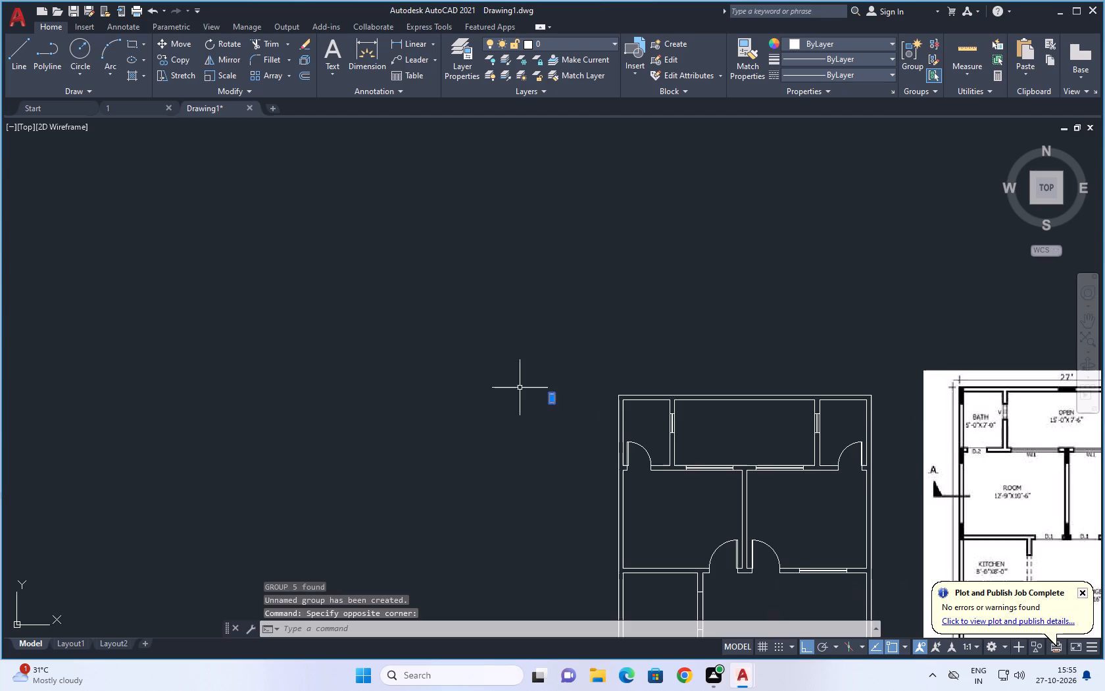
{"action": "key", "text": "m"}
{"action": "key", "text": "space"}
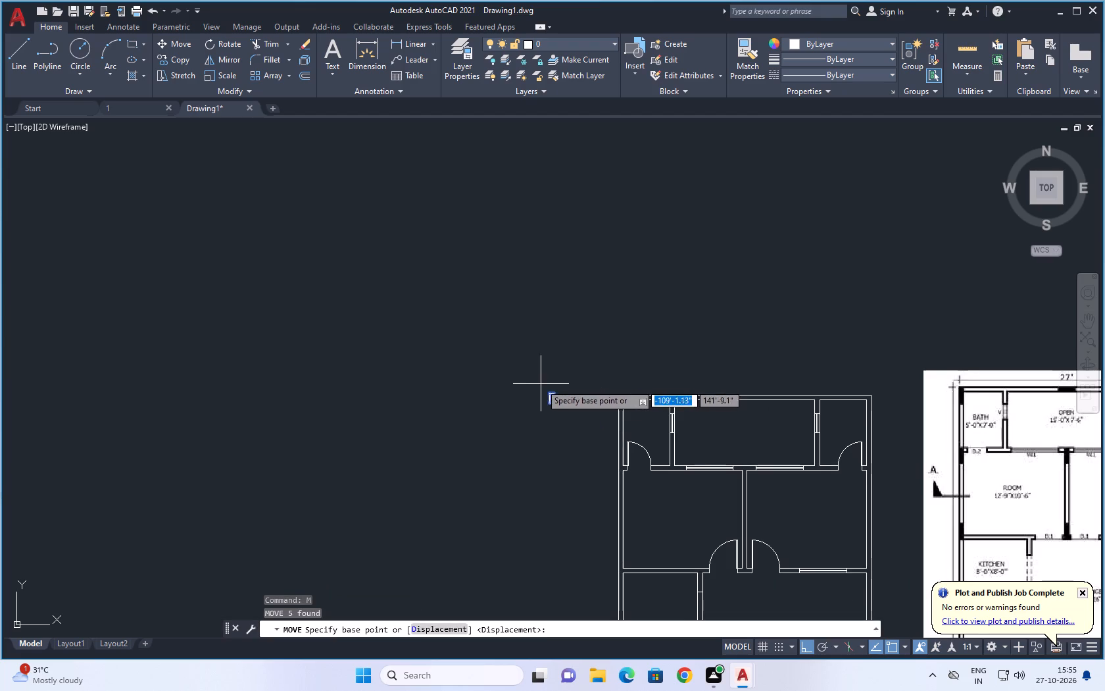
{"action": "scroll", "coordinate": [486, 394], "scroll_direction": "down", "scroll_amount": 2}
{"action": "scroll", "coordinate": [702, 383], "scroll_direction": "up", "scroll_amount": 3}
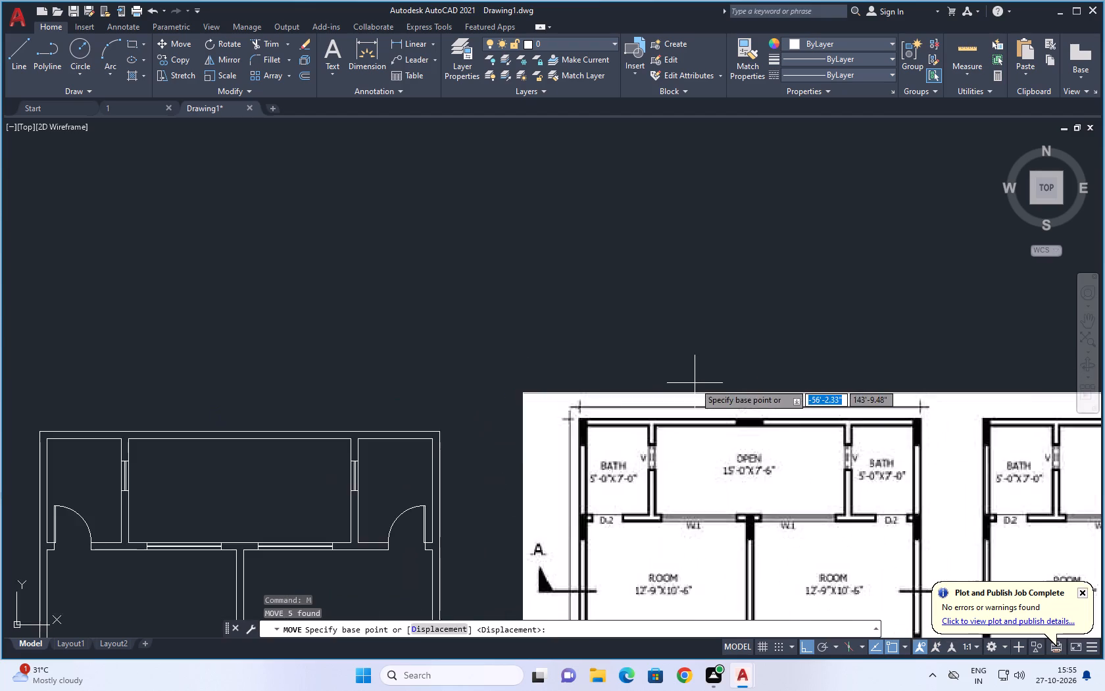
{"action": "scroll", "coordinate": [695, 383], "scroll_direction": "down", "scroll_amount": 3}
{"action": "scroll", "coordinate": [506, 396], "scroll_direction": "up", "scroll_amount": 3}
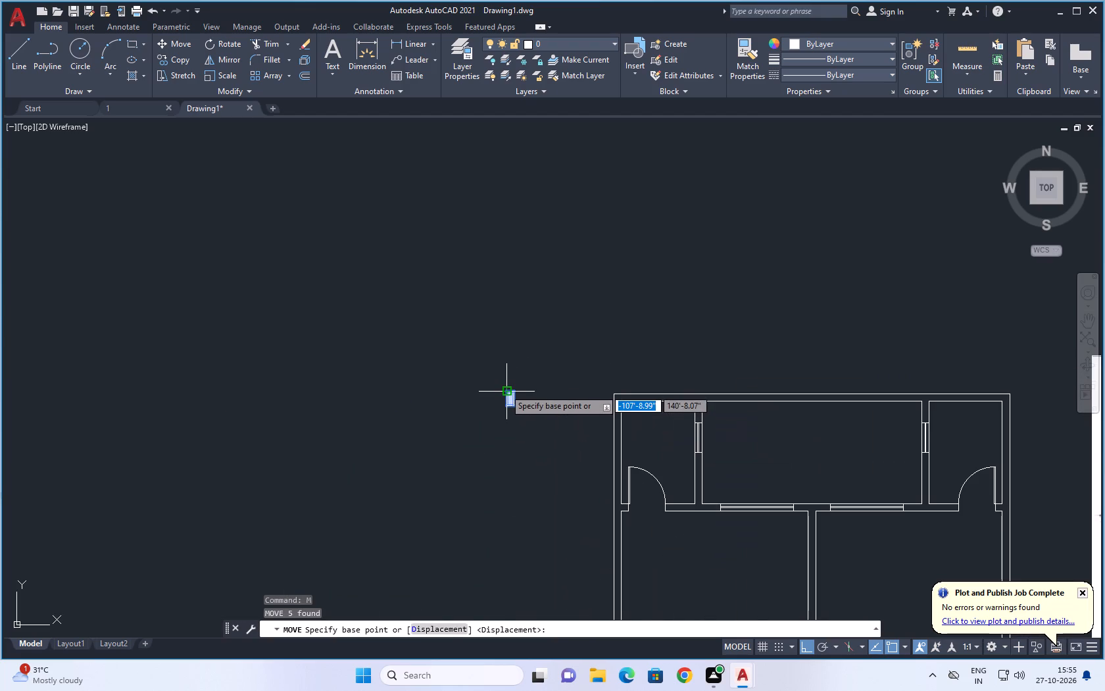
{"action": "left_click", "coordinate": [504, 389]}
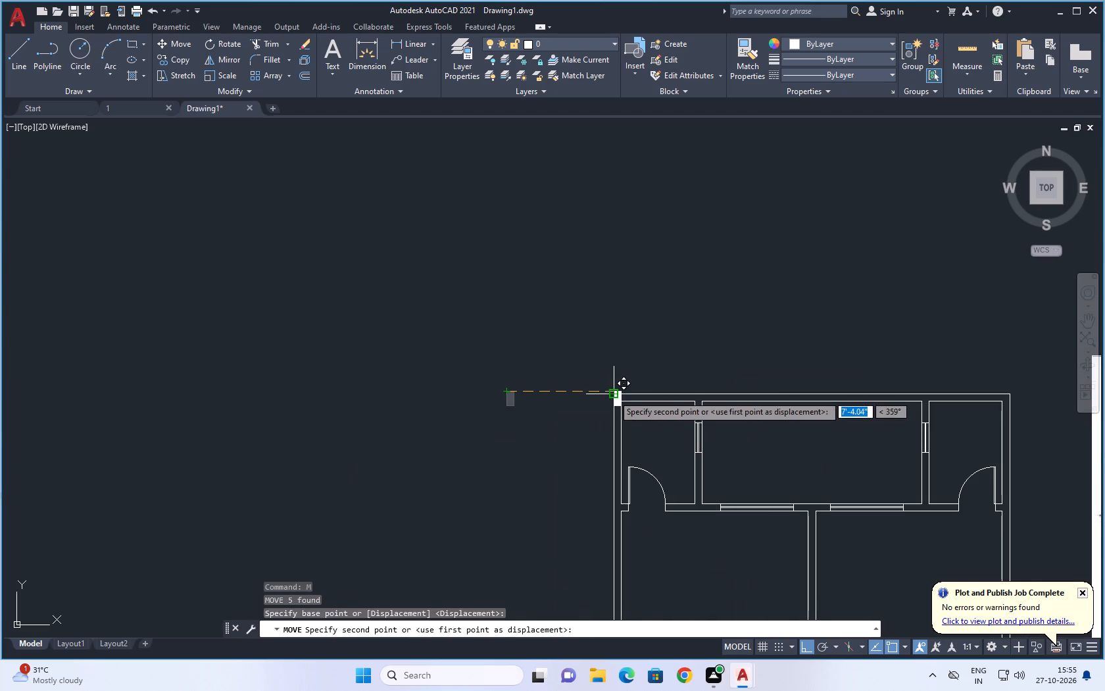
{"action": "left_click", "coordinate": [613, 395]}
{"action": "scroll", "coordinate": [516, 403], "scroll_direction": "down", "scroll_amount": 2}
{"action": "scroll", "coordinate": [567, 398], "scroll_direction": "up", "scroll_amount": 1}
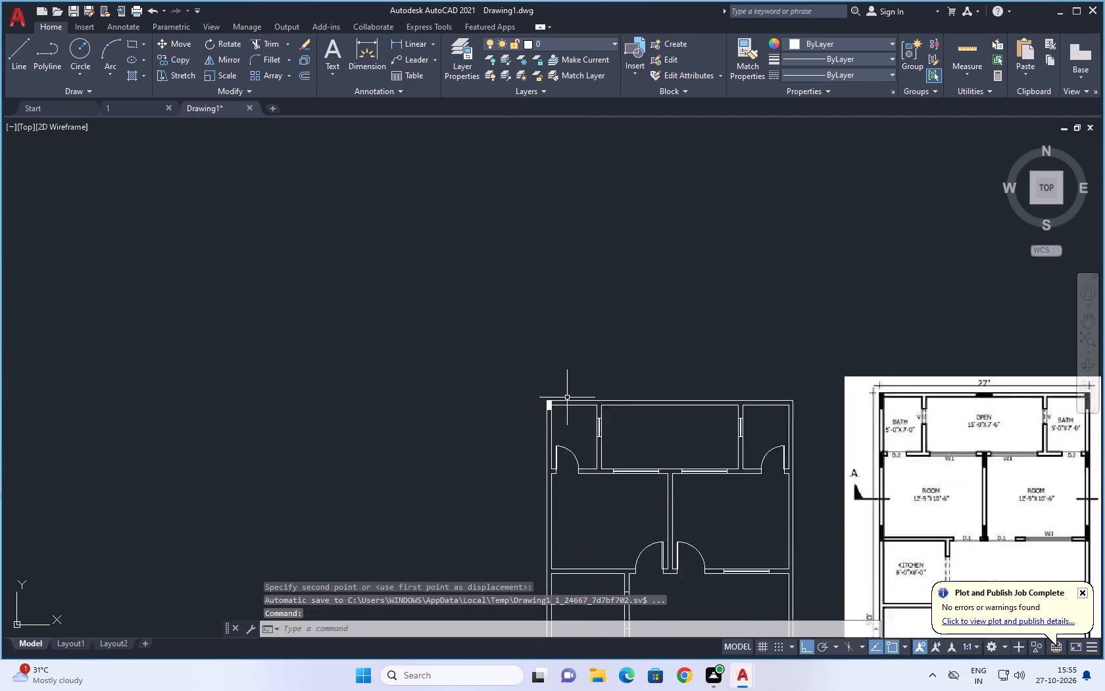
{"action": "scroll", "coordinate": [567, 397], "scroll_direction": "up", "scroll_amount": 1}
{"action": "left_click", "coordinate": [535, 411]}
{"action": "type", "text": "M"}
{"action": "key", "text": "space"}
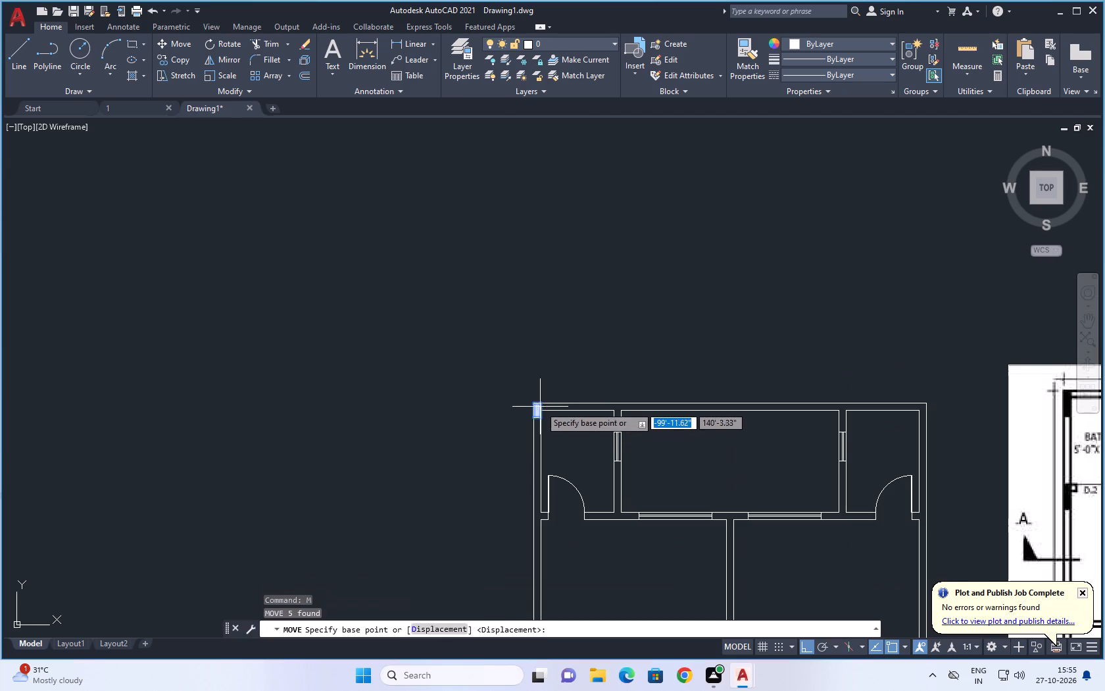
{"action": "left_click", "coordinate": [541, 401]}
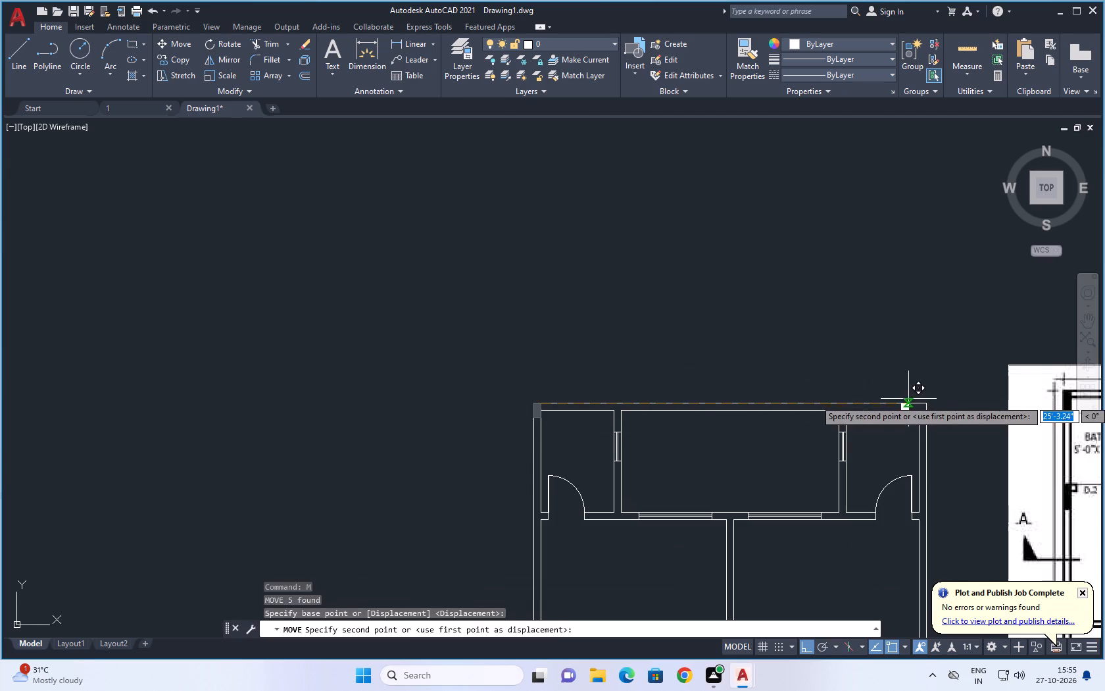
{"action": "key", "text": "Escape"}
Copy the corner column to the plan's top-right corner and to the left outer wall where the left bath's bottom wall meets it.
{"action": "left_click", "coordinate": [538, 415]}
{"action": "right_click", "coordinate": [533, 410]}
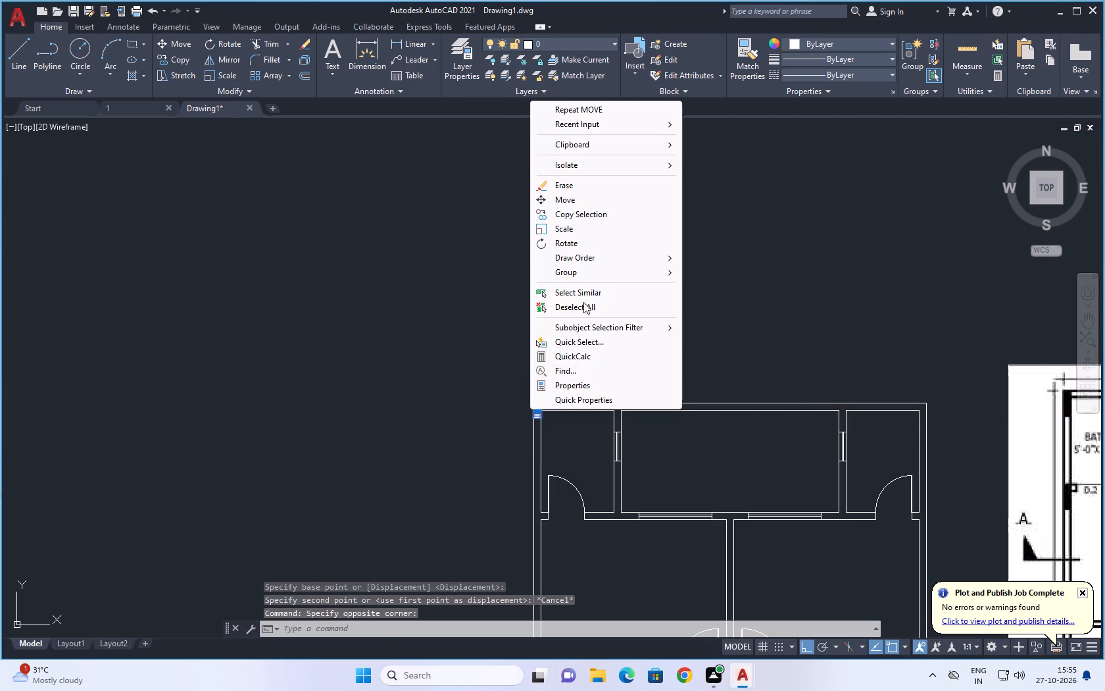
{"action": "left_click", "coordinate": [591, 216]}
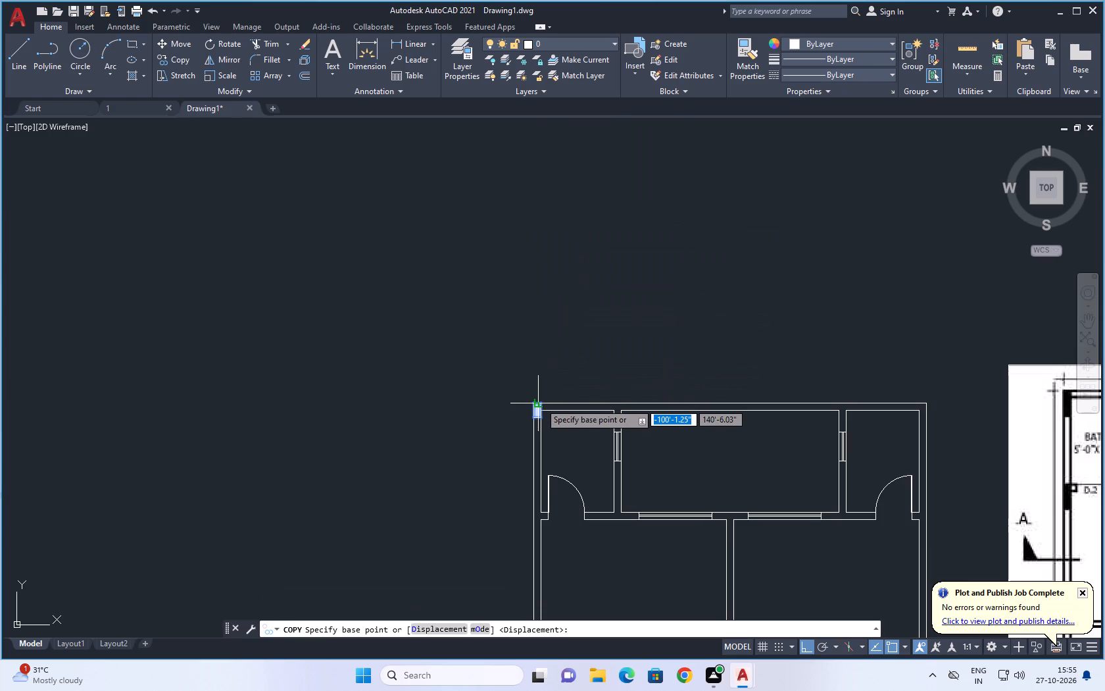
{"action": "scroll", "coordinate": [540, 403], "scroll_direction": "up", "scroll_amount": 3}
{"action": "left_click", "coordinate": [528, 409]}
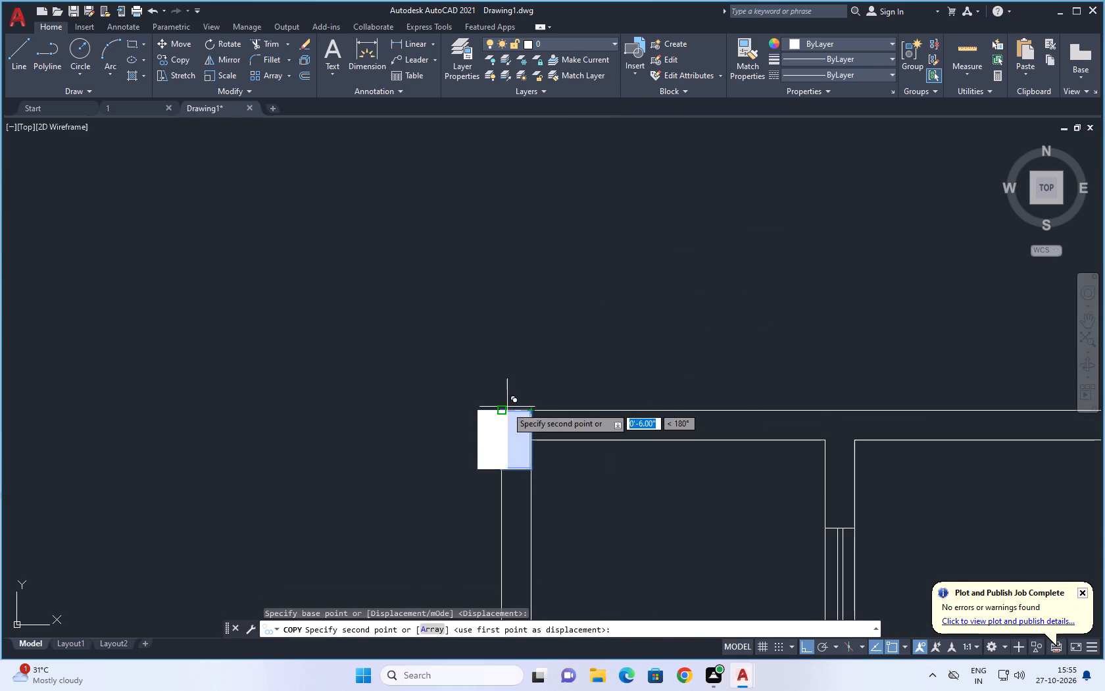
{"action": "scroll", "coordinate": [506, 407], "scroll_direction": "down", "scroll_amount": 3}
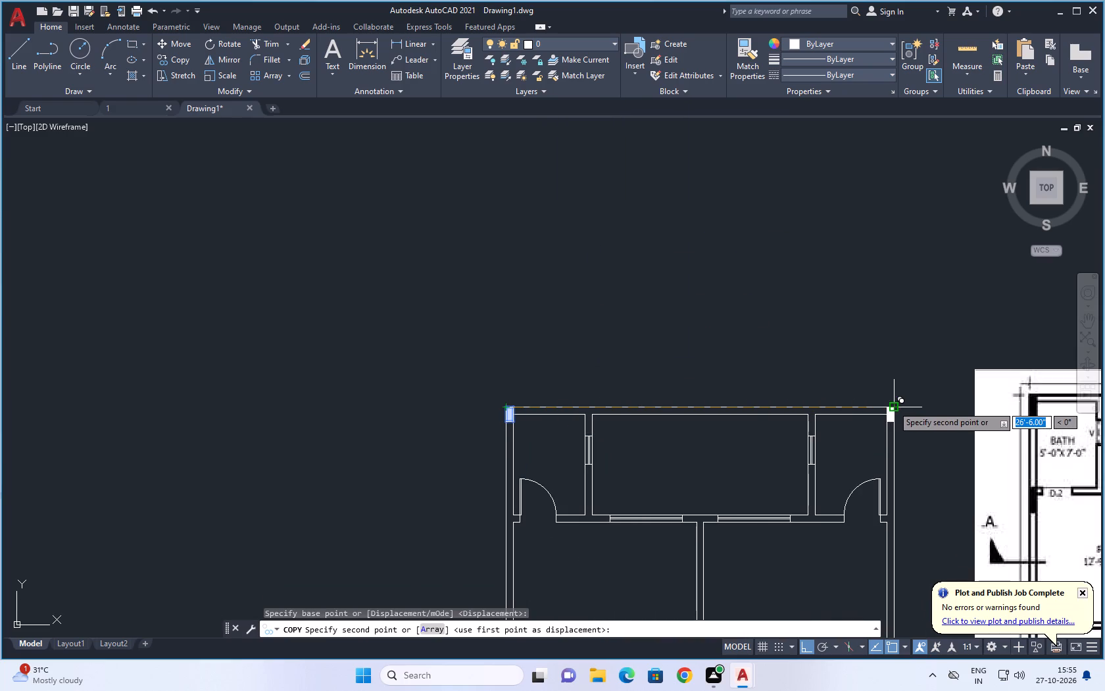
{"action": "left_click", "coordinate": [892, 405]}
{"action": "scroll", "coordinate": [756, 344], "scroll_direction": "down", "scroll_amount": 2}
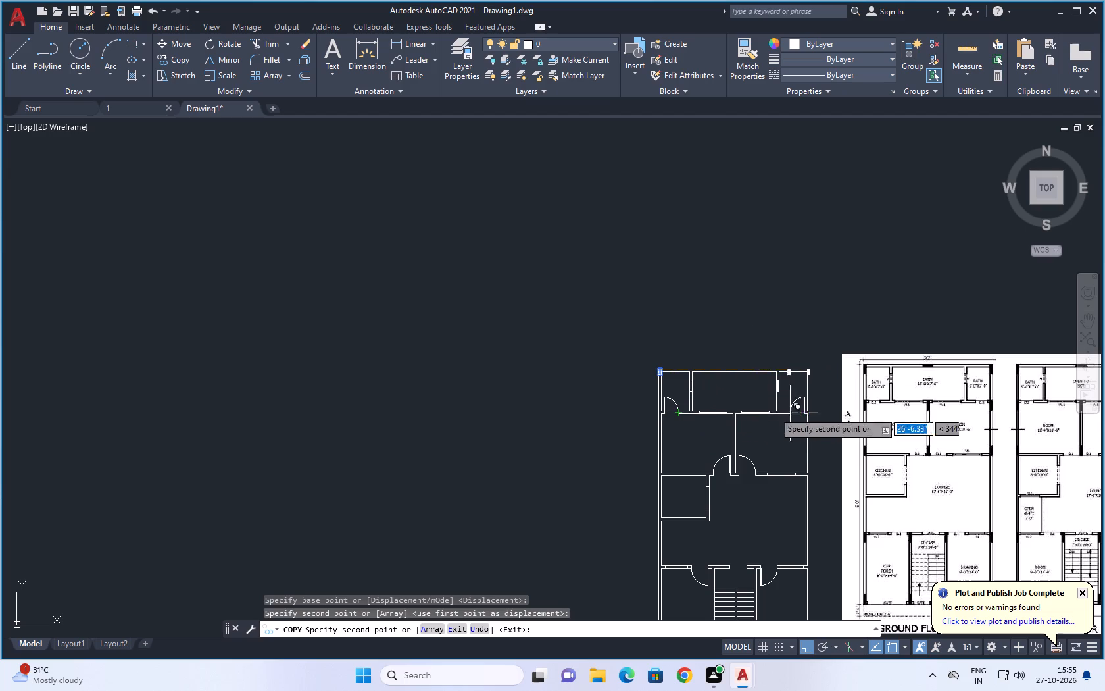
{"action": "scroll", "coordinate": [660, 413], "scroll_direction": "up", "scroll_amount": 3}
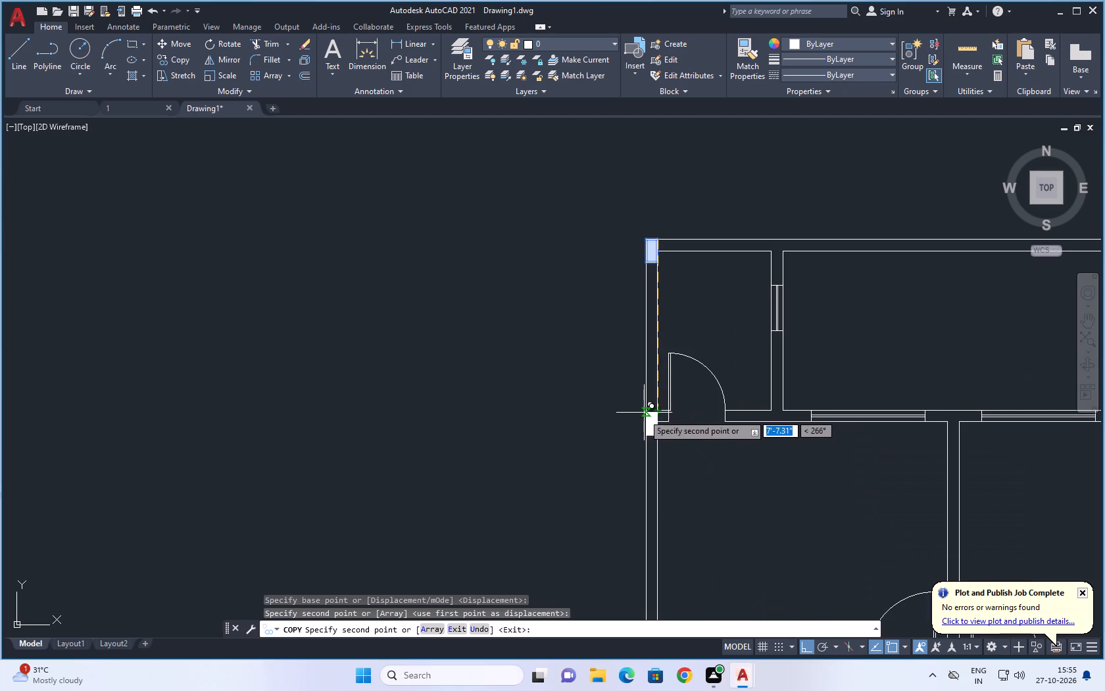
{"action": "left_click", "coordinate": [656, 413]}
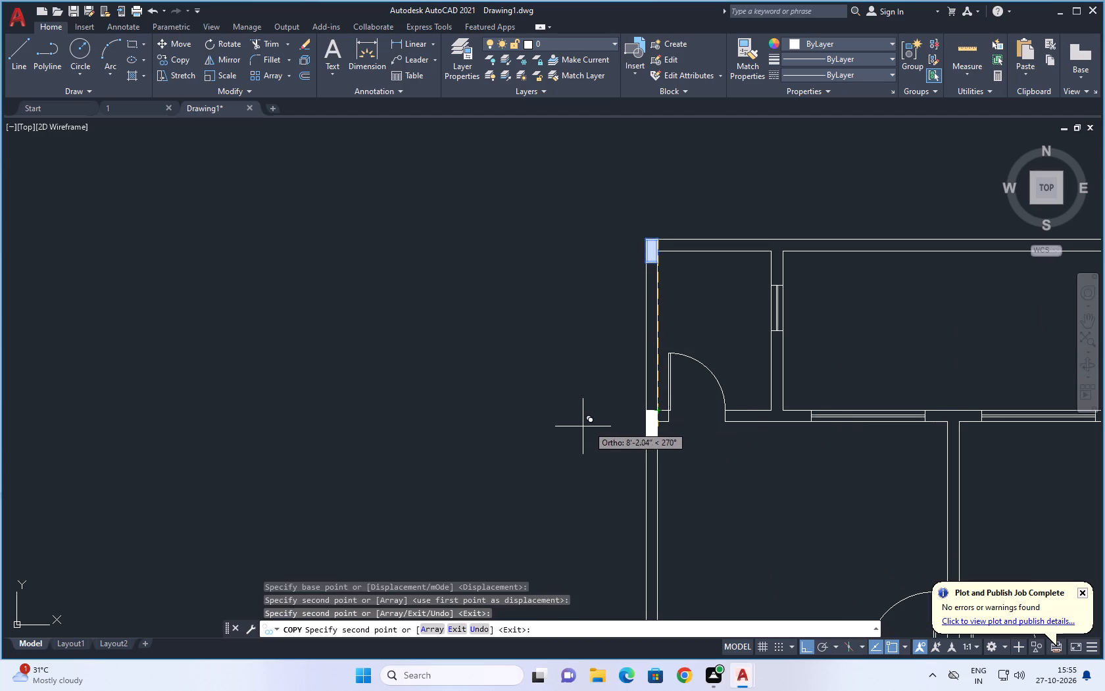
{"action": "key", "text": "Escape"}
Copy the left outer wall's lower column straight across to the right outer wall, level with the right bath's bottom wall.
{"action": "left_click", "coordinate": [654, 422]}
{"action": "right_click_drag", "start_coordinate": [649, 419], "coordinate": [642, 421]}
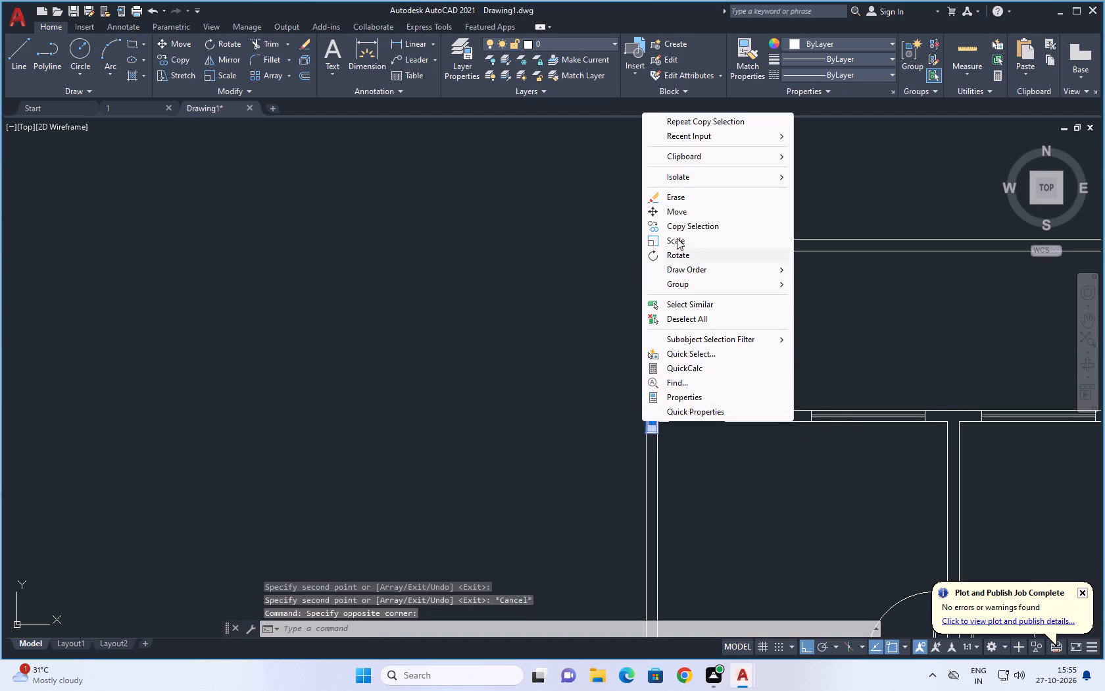
{"action": "left_click", "coordinate": [679, 227]}
{"action": "left_click", "coordinate": [647, 413]}
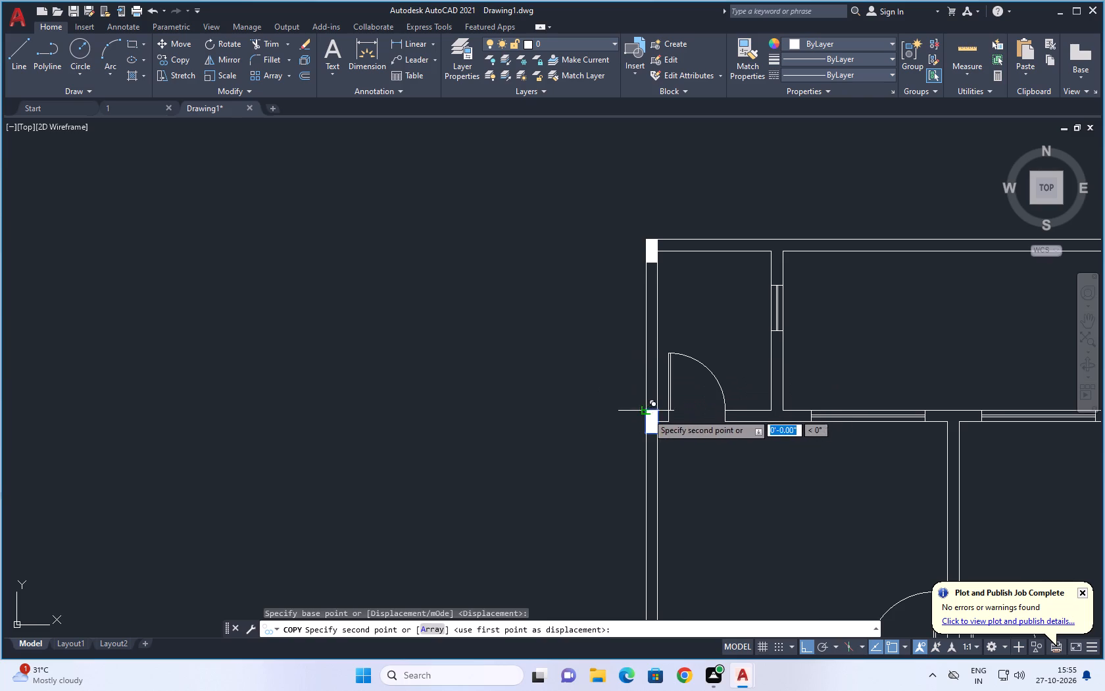
{"action": "scroll", "coordinate": [545, 415], "scroll_direction": "down", "scroll_amount": 3}
{"action": "scroll", "coordinate": [719, 415], "scroll_direction": "up", "scroll_amount": 3}
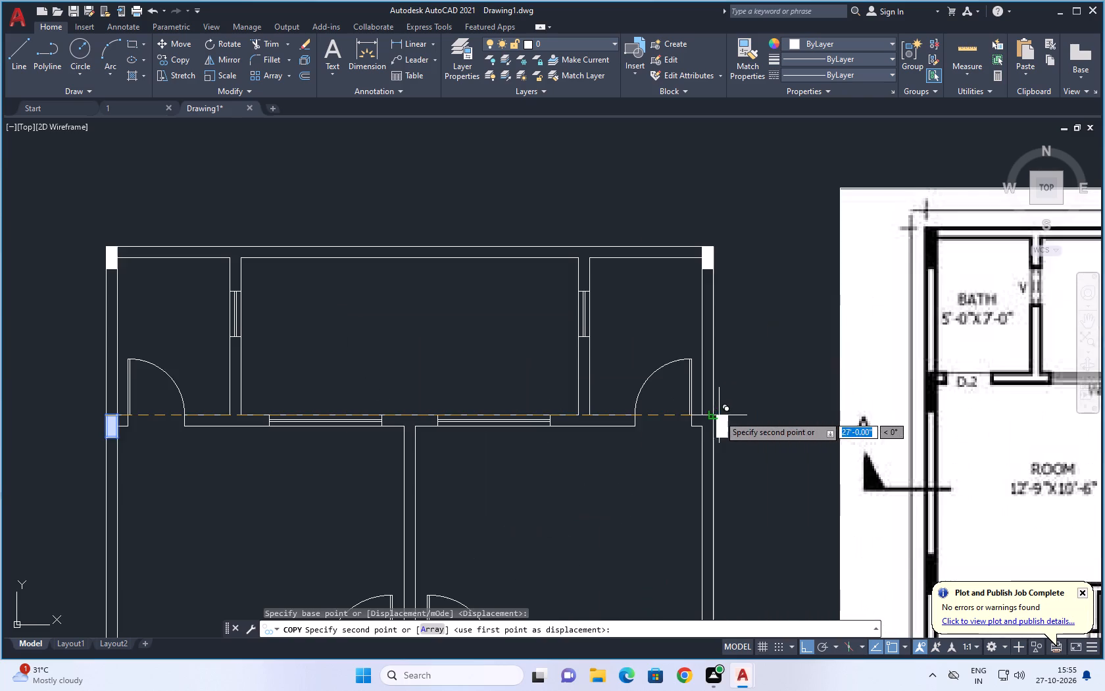
{"action": "left_click", "coordinate": [704, 417]}
{"action": "scroll", "coordinate": [612, 413], "scroll_direction": "down", "scroll_amount": 1}
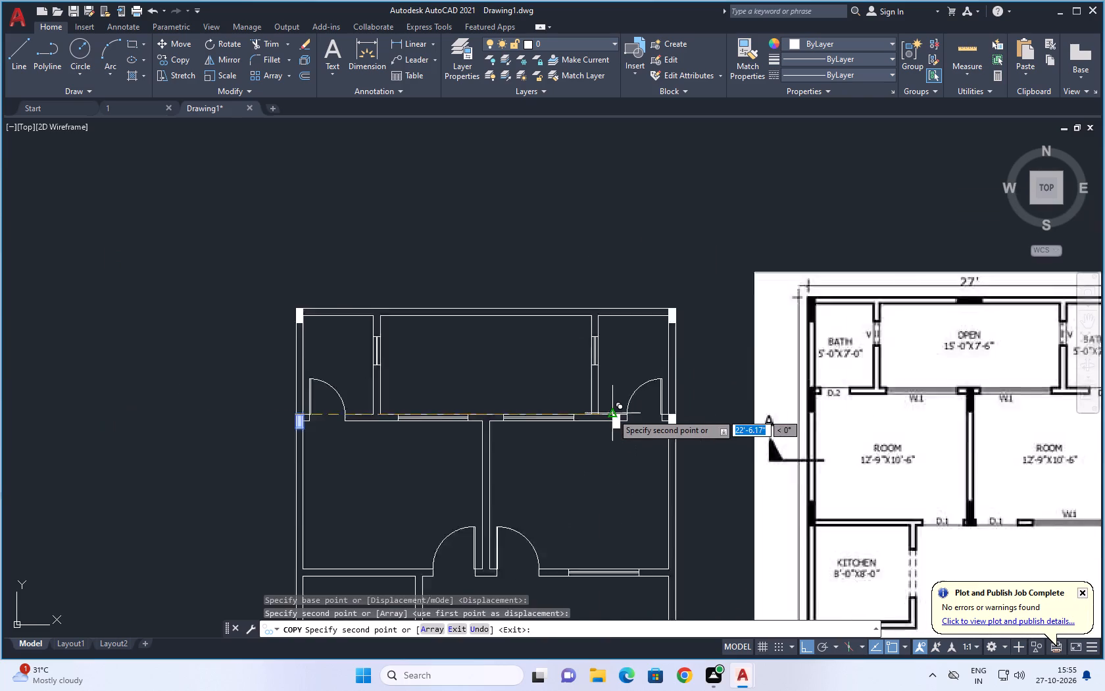
{"action": "scroll", "coordinate": [612, 413], "scroll_direction": "down", "scroll_amount": 1}
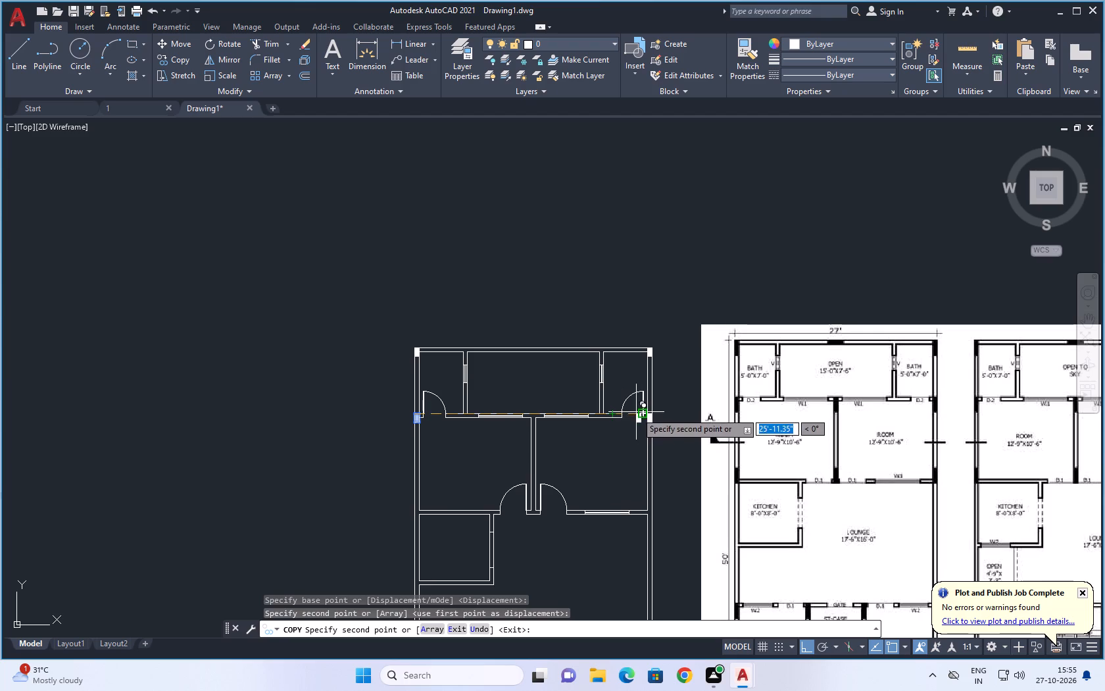
{"action": "key", "text": "Escape"}
Copy the right outer wall's lower column to the top and bottom ends of the dividing wall between the two rooms.
{"action": "scroll", "coordinate": [651, 415], "scroll_direction": "up", "scroll_amount": 3}
{"action": "left_click", "coordinate": [637, 430]}
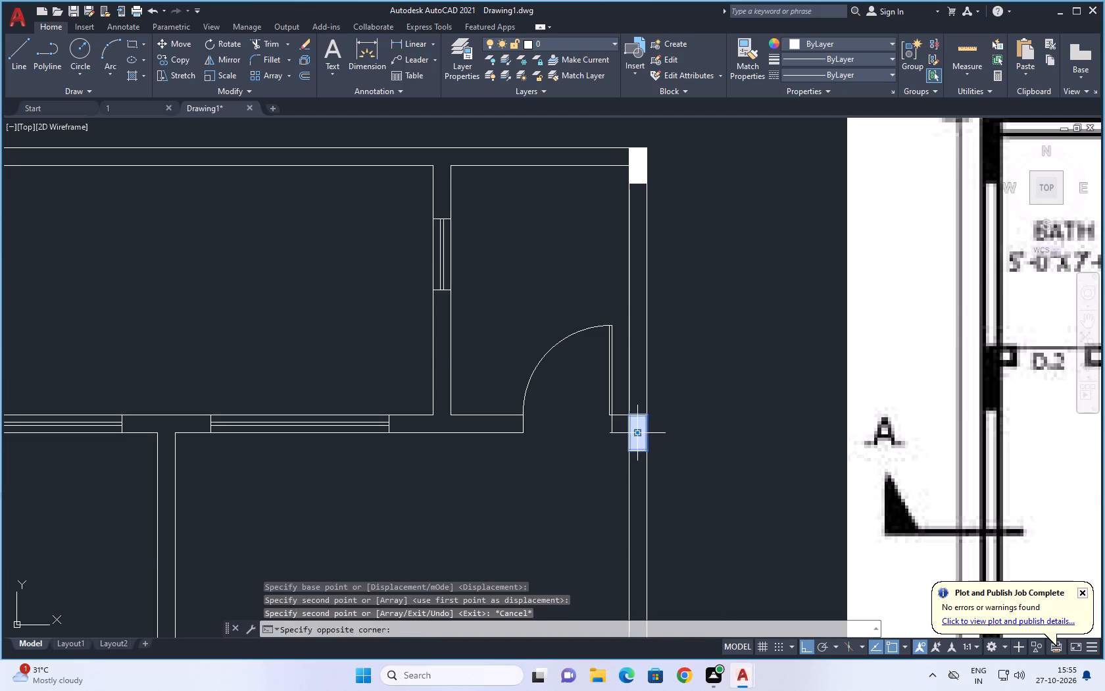
{"action": "right_click", "coordinate": [634, 428]}
{"action": "left_click", "coordinate": [676, 238]}
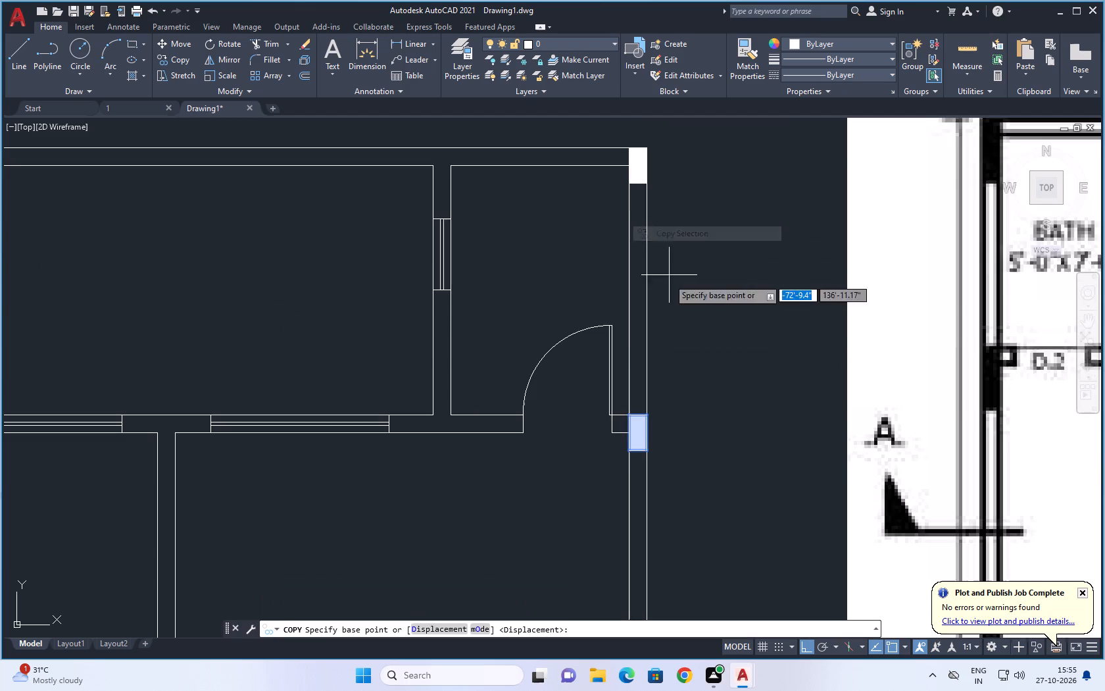
{"action": "left_click", "coordinate": [628, 436]}
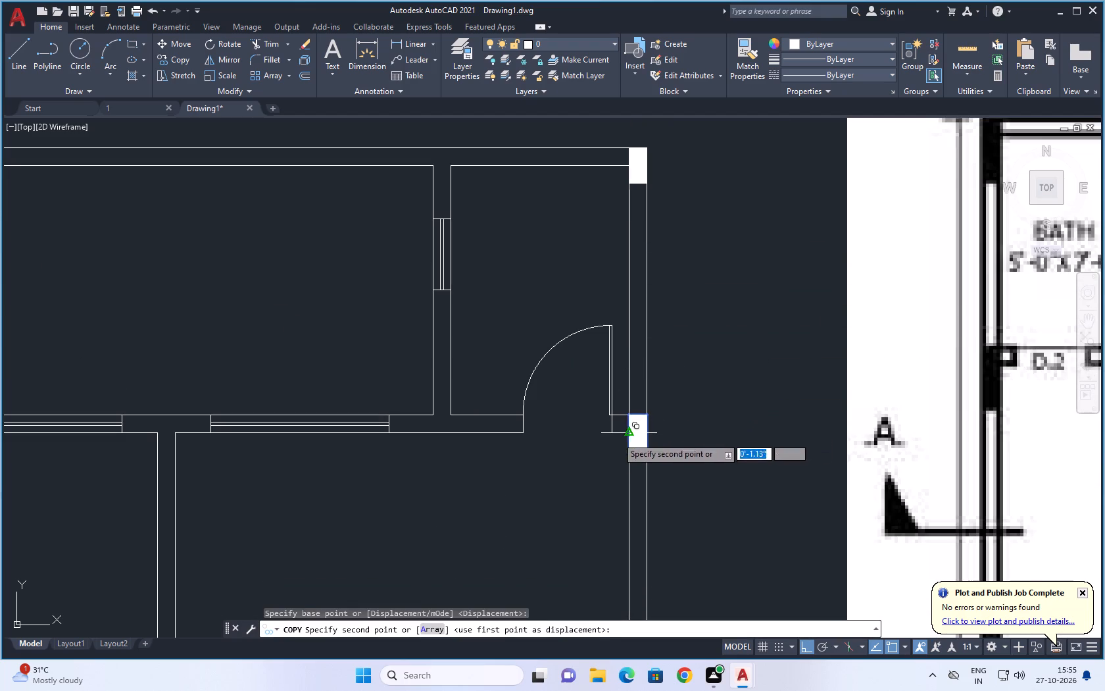
{"action": "scroll", "coordinate": [549, 442], "scroll_direction": "down", "scroll_amount": 2}
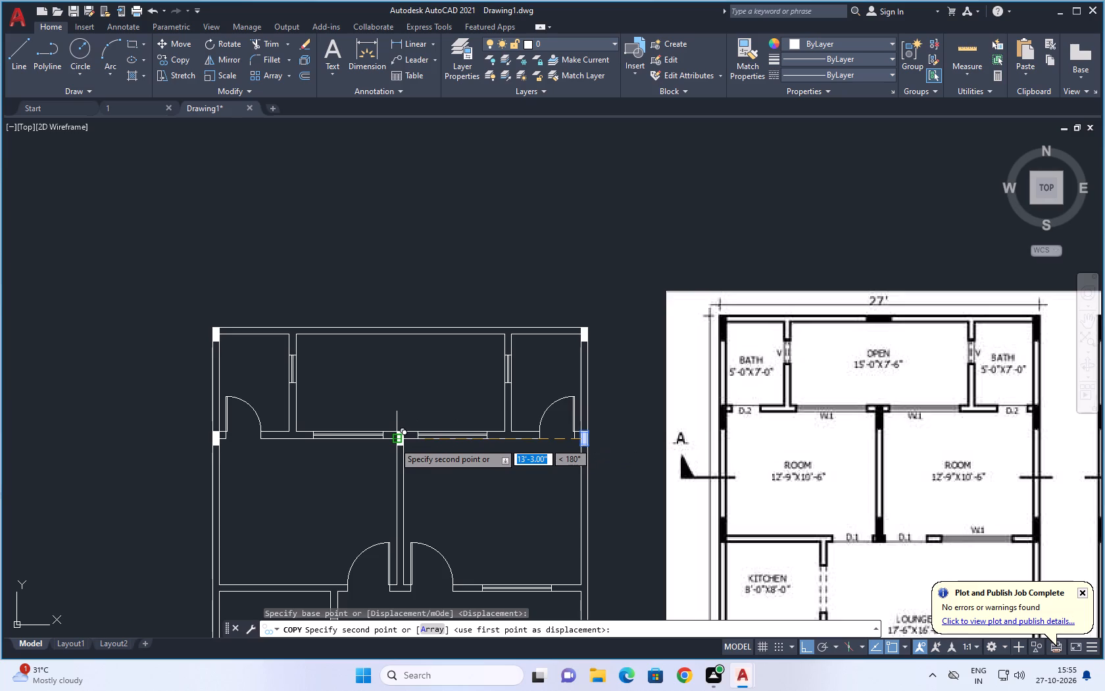
{"action": "scroll", "coordinate": [394, 442], "scroll_direction": "up", "scroll_amount": 4}
{"action": "left_click", "coordinate": [391, 422]}
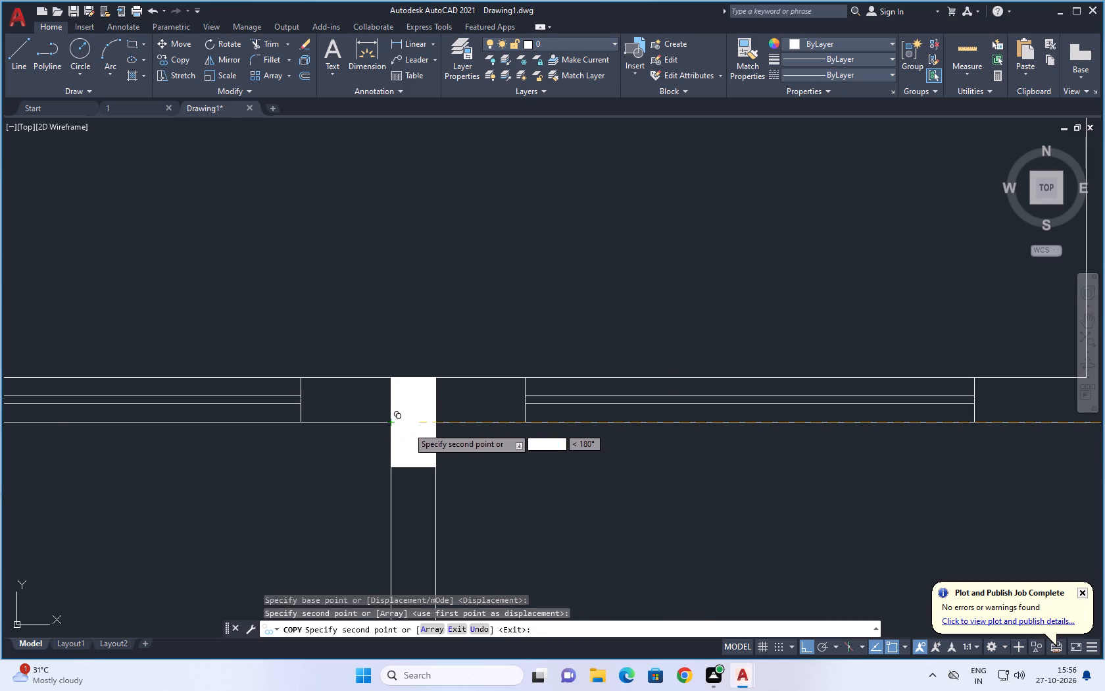
{"action": "scroll", "coordinate": [473, 391], "scroll_direction": "down", "scroll_amount": 4}
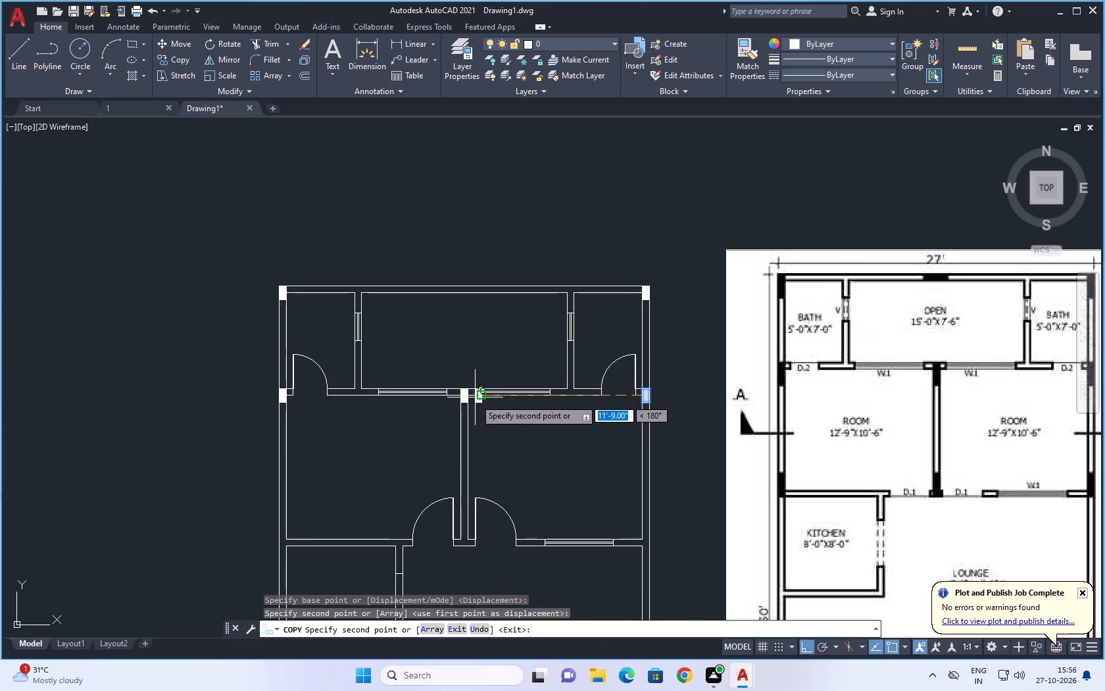
{"action": "left_click", "coordinate": [461, 539]}
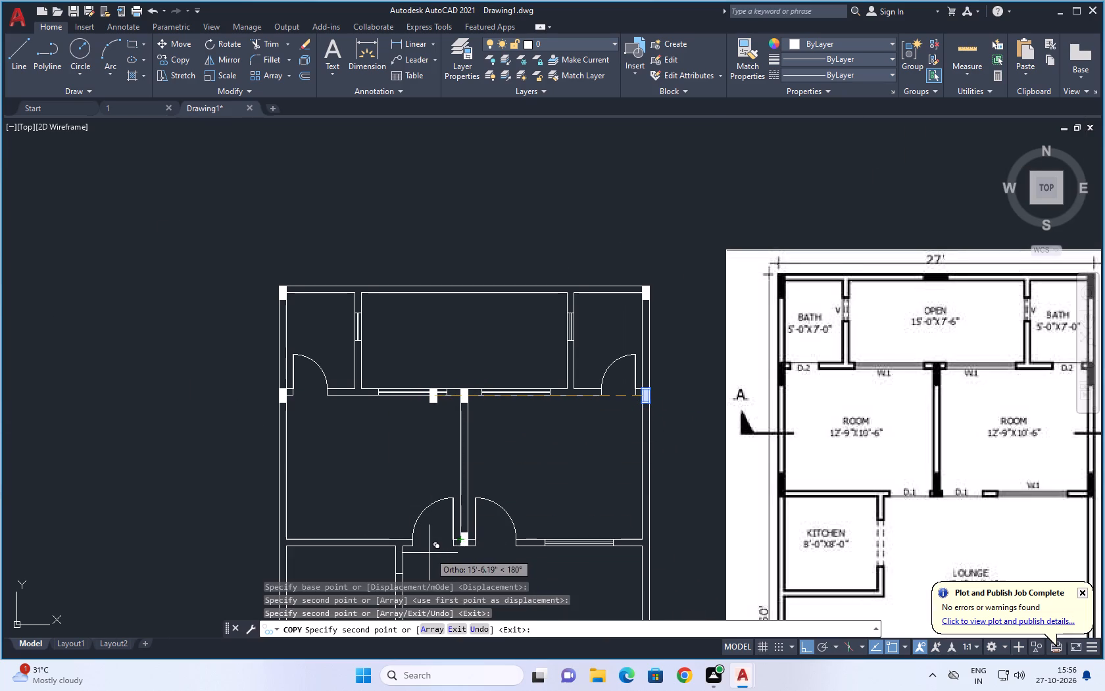
{"action": "key", "text": "Escape"}
Copy the left outer wall's bath-level column 10'-6" straight down to where the kitchen's top wall meets that wall.
{"action": "left_click", "coordinate": [281, 388]}
{"action": "right_click", "coordinate": [281, 388]}
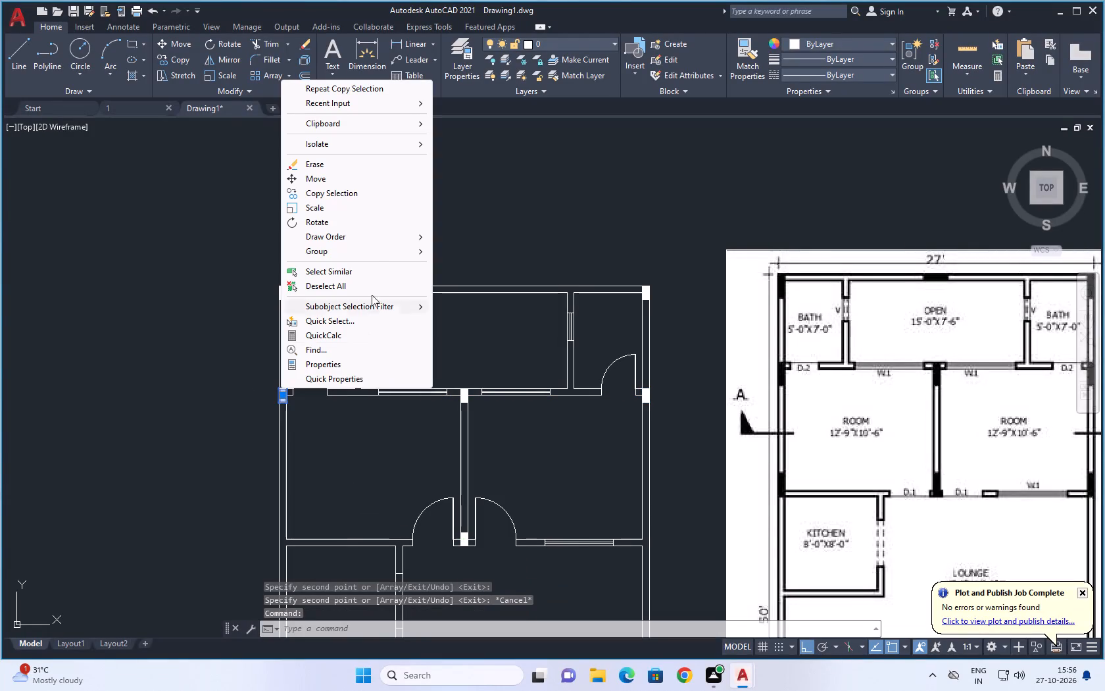
{"action": "left_click", "coordinate": [371, 195]}
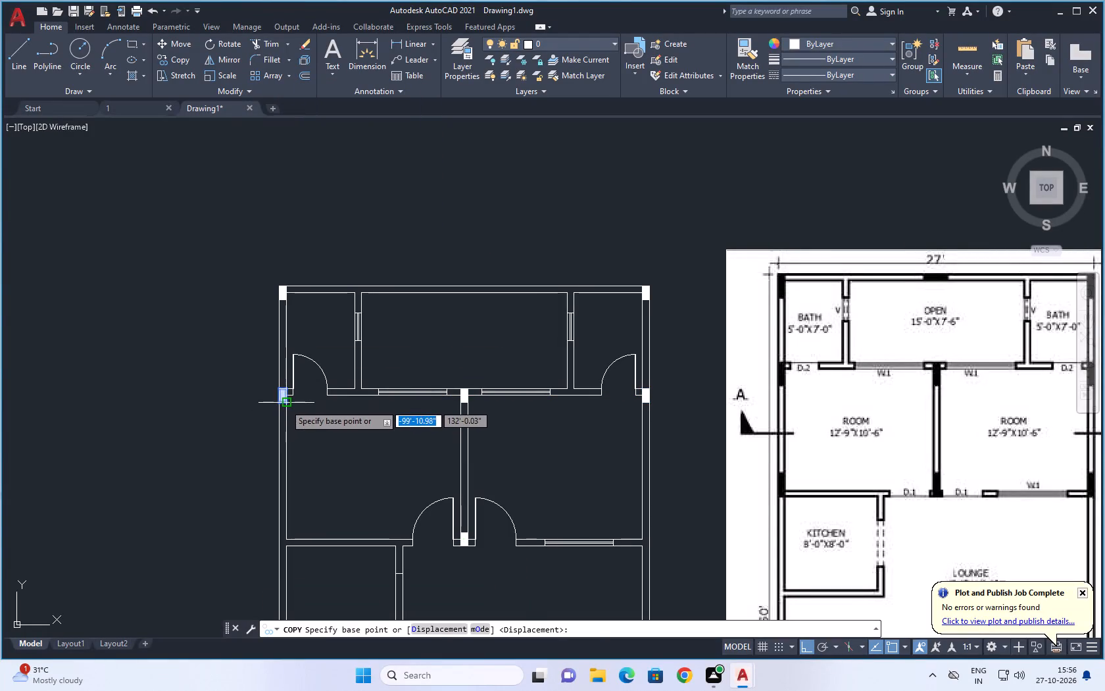
{"action": "left_click", "coordinate": [285, 404]}
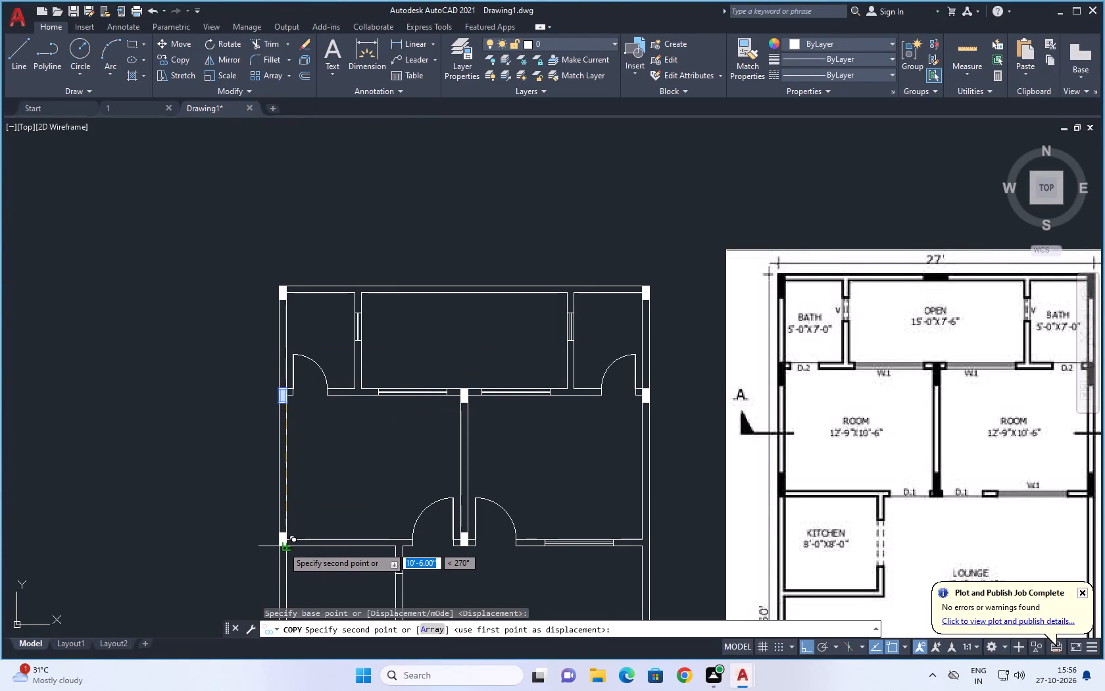
{"action": "left_click", "coordinate": [283, 546]}
{"action": "key", "text": "Escape"}
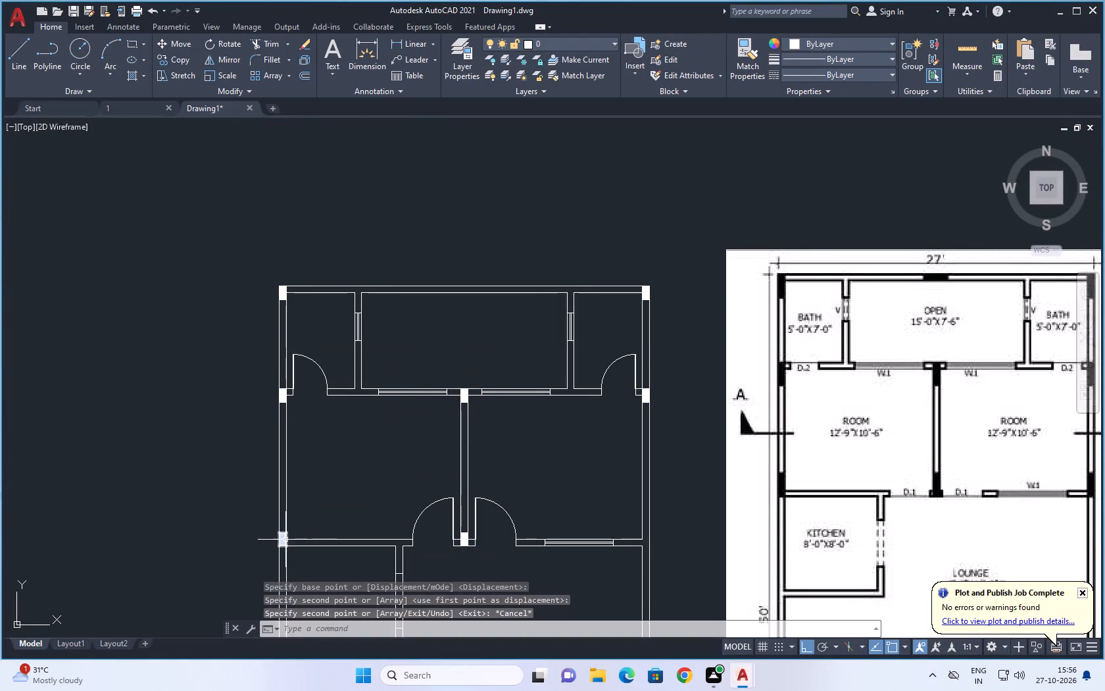
Copy the column at the kitchen's top-left corner straight across to the right outer wall, level with the rooms' bottom wall.
{"action": "left_click", "coordinate": [285, 540]}
{"action": "right_click", "coordinate": [284, 539]}
{"action": "left_click", "coordinate": [356, 344]}
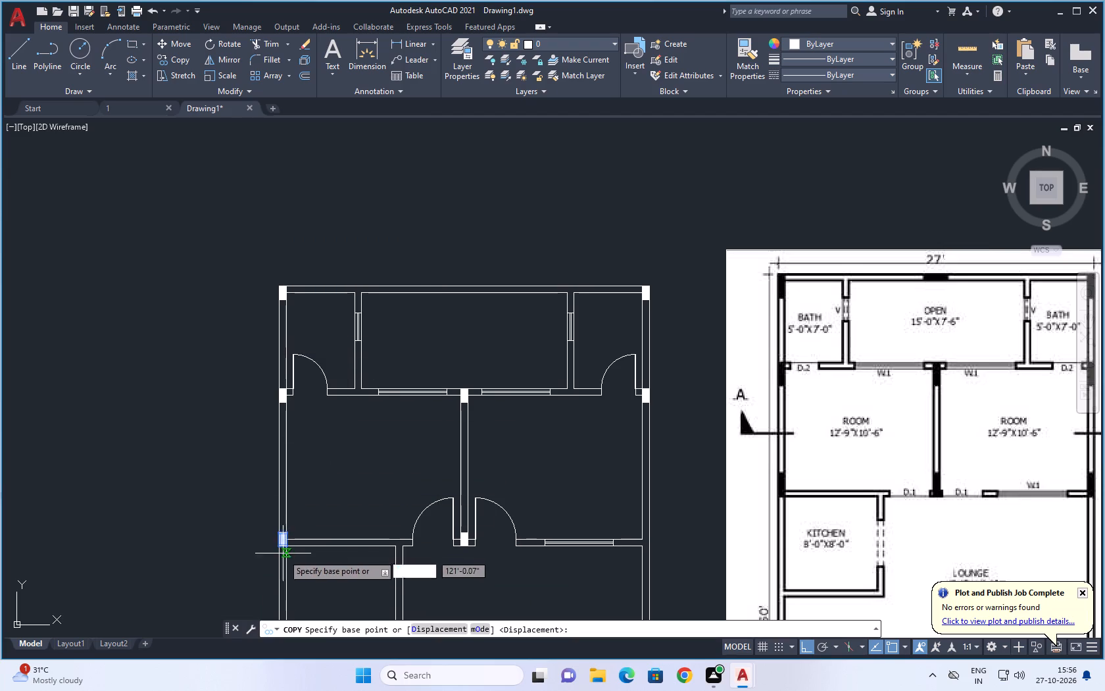
{"action": "left_click", "coordinate": [278, 545]}
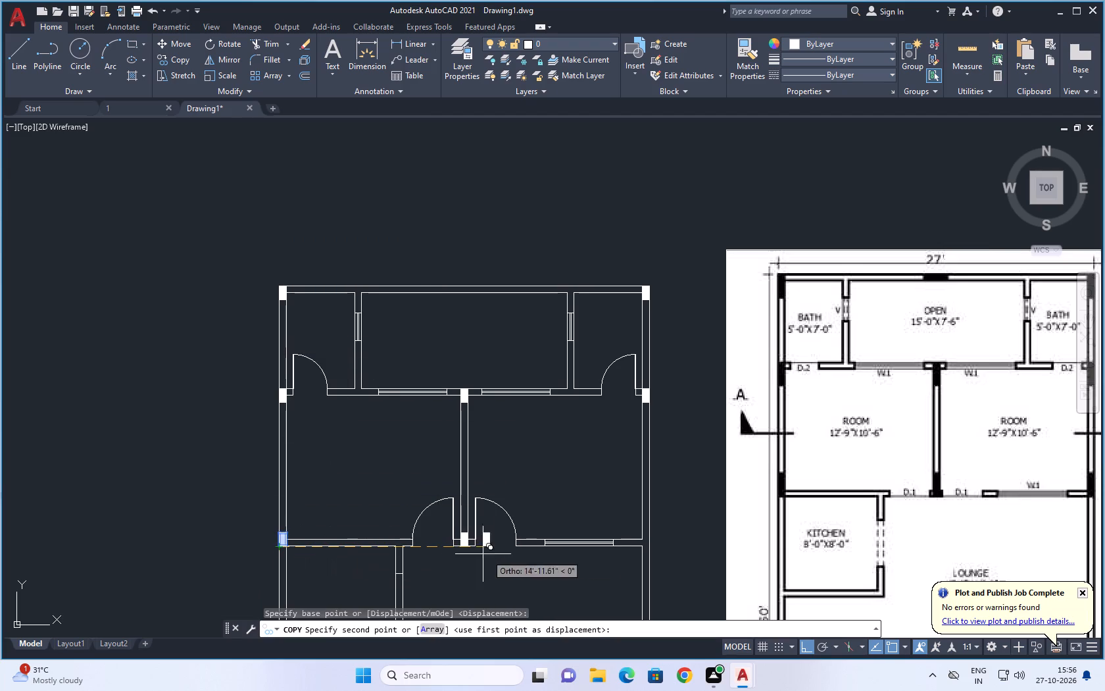
{"action": "left_click", "coordinate": [644, 546]}
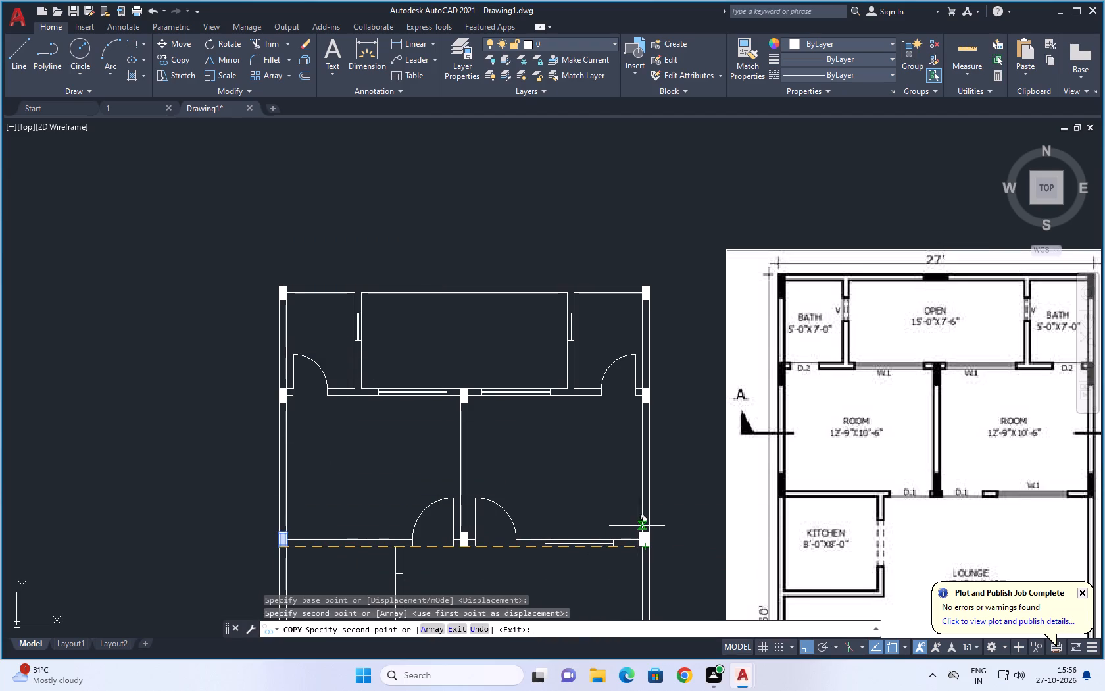
{"action": "scroll", "coordinate": [633, 463], "scroll_direction": "down", "scroll_amount": 2}
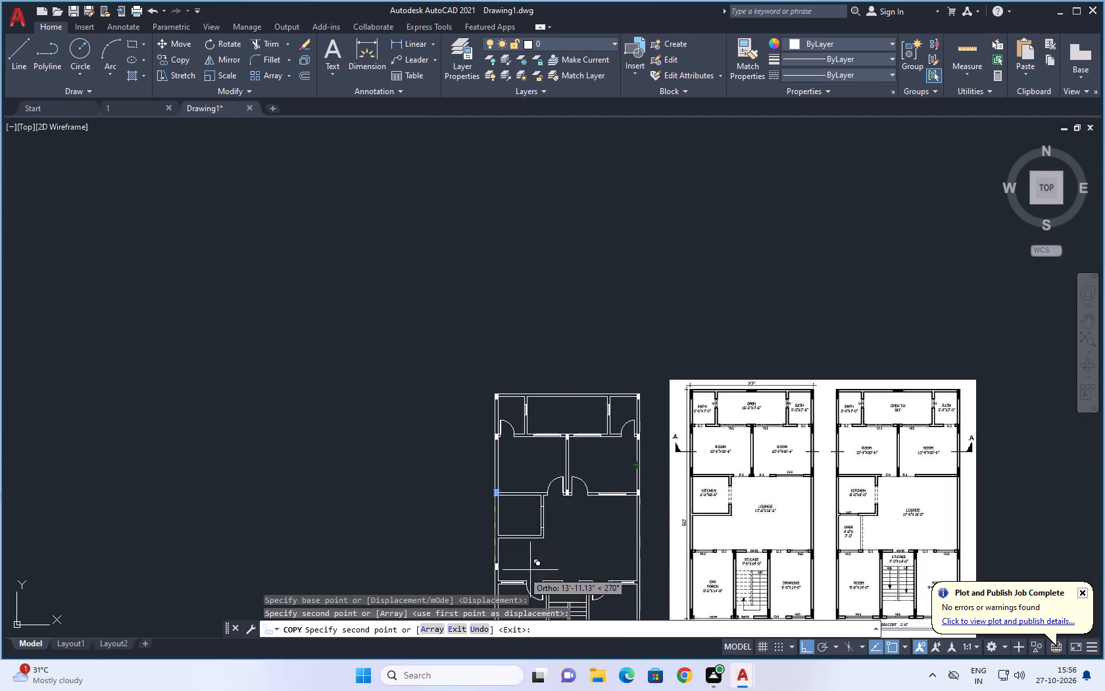
{"action": "scroll", "coordinate": [495, 546], "scroll_direction": "down", "scroll_amount": 2}
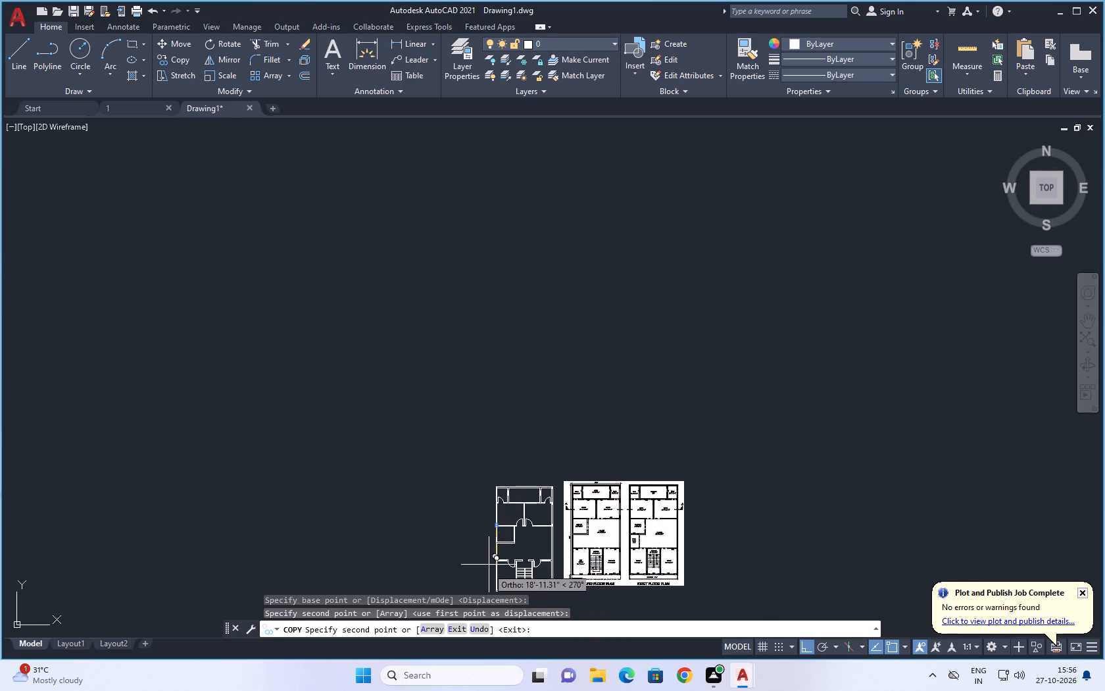
{"action": "scroll", "coordinate": [487, 569], "scroll_direction": "up", "scroll_amount": 3}
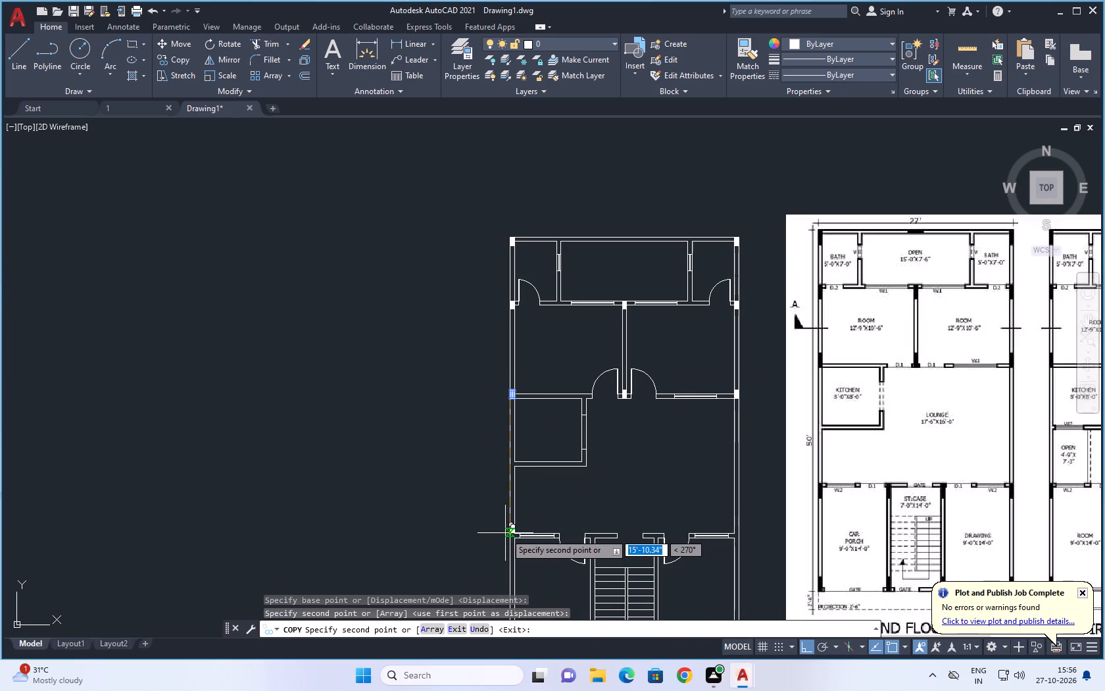
{"action": "key", "text": "Escape"}
Copy the kitchen corner column down the left outer wall to where the car porch's top wall meets it.
{"action": "left_click", "coordinate": [511, 395]}
{"action": "right_click", "coordinate": [511, 395]}
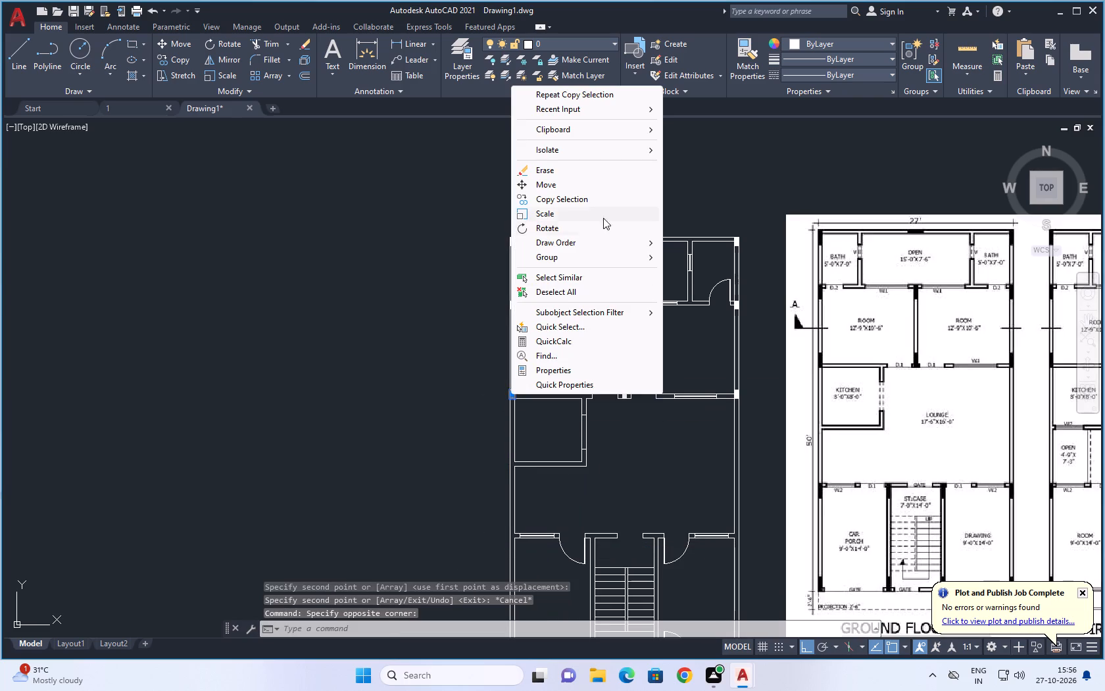
{"action": "left_click", "coordinate": [603, 203]}
{"action": "scroll", "coordinate": [518, 390], "scroll_direction": "up", "scroll_amount": 4}
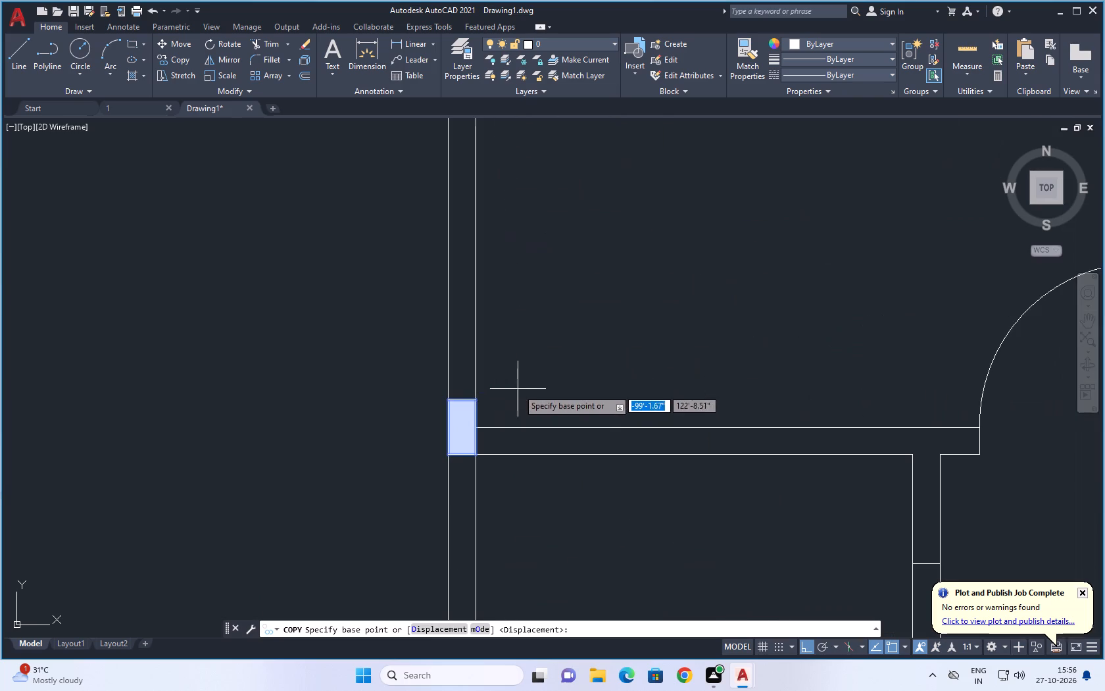
{"action": "left_click", "coordinate": [472, 397]}
{"action": "scroll", "coordinate": [503, 386], "scroll_direction": "down", "scroll_amount": 4}
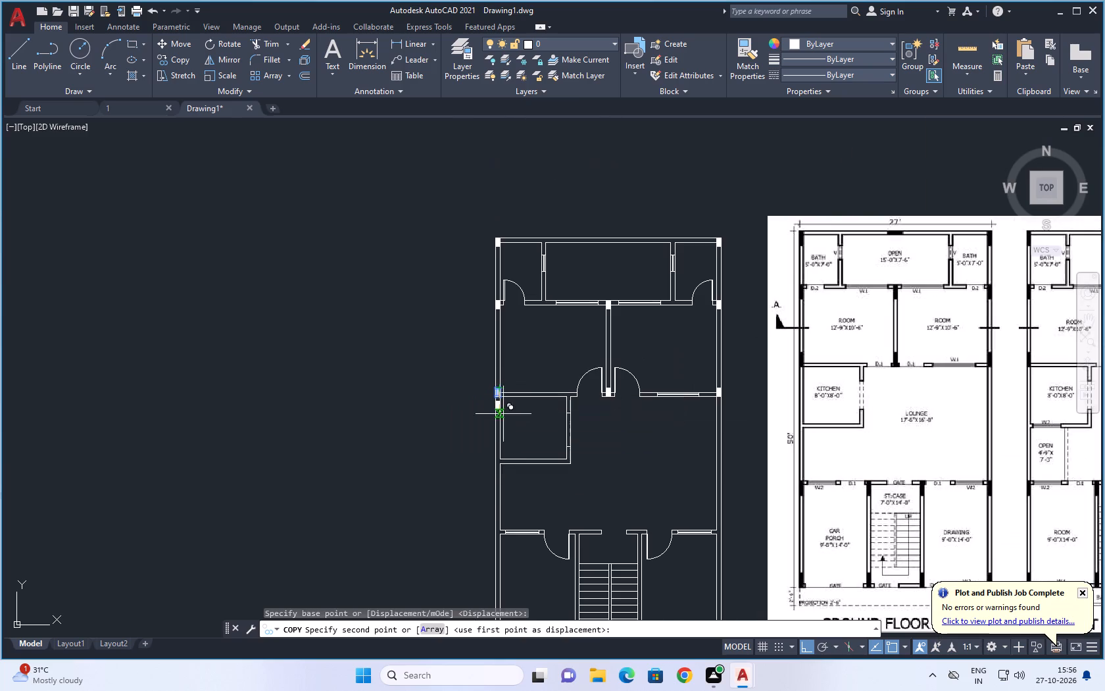
{"action": "scroll", "coordinate": [496, 538], "scroll_direction": "up", "scroll_amount": 3}
{"action": "left_click", "coordinate": [497, 510]}
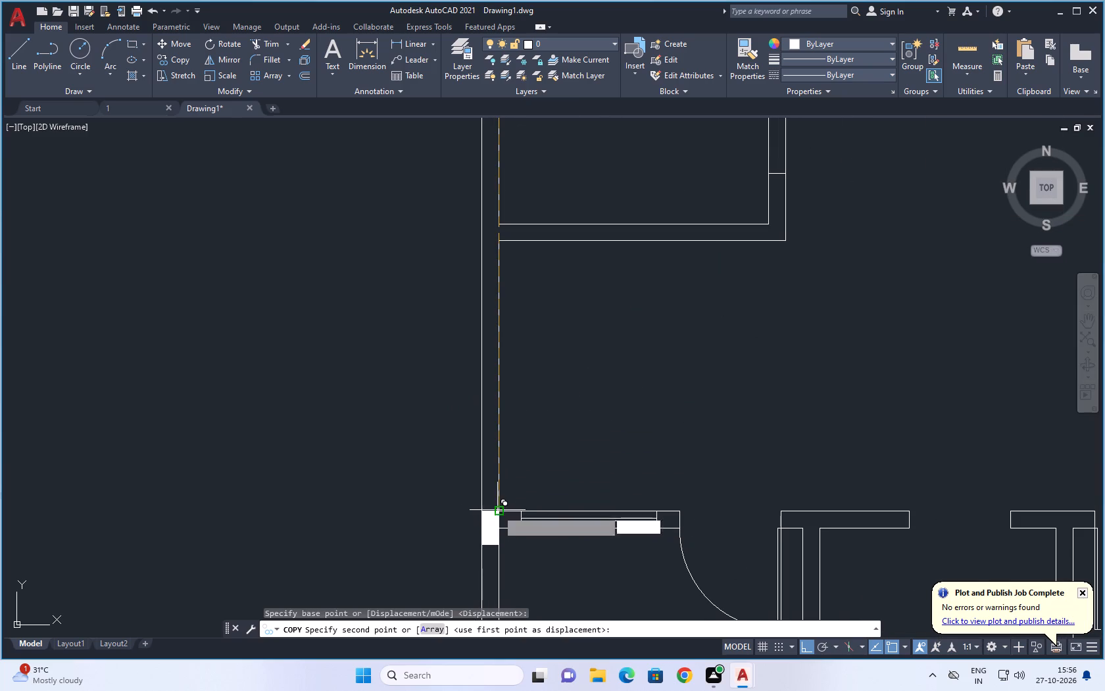
{"action": "scroll", "coordinate": [510, 484], "scroll_direction": "down", "scroll_amount": 4}
{"action": "key", "text": "Escape"}
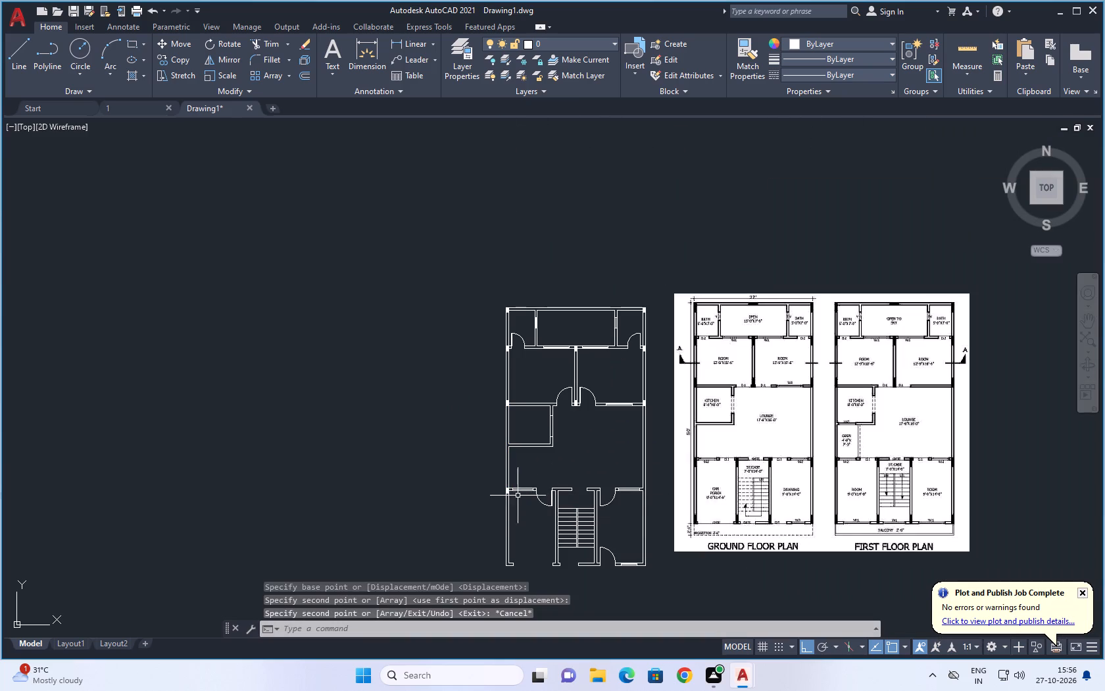
Copy the car porch's top-left column straight across to the right outer wall, level with the drawing room's top wall.
{"action": "left_click", "coordinate": [508, 491]}
{"action": "right_click", "coordinate": [506, 487]}
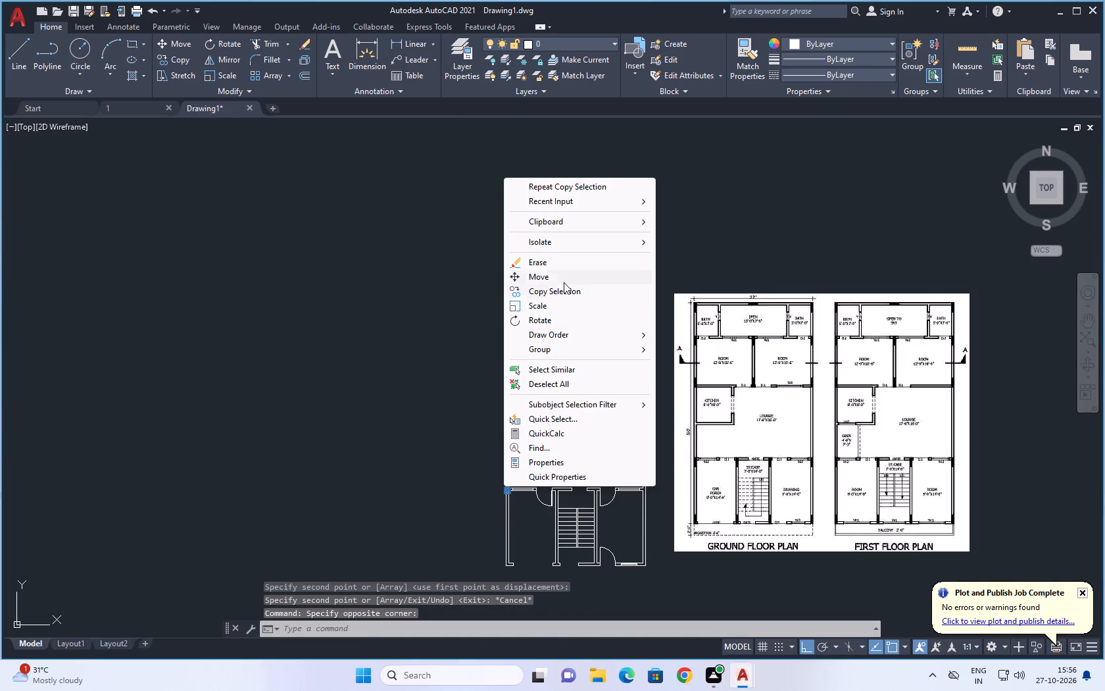
{"action": "left_click", "coordinate": [562, 294]}
{"action": "scroll", "coordinate": [508, 481], "scroll_direction": "up", "scroll_amount": 3}
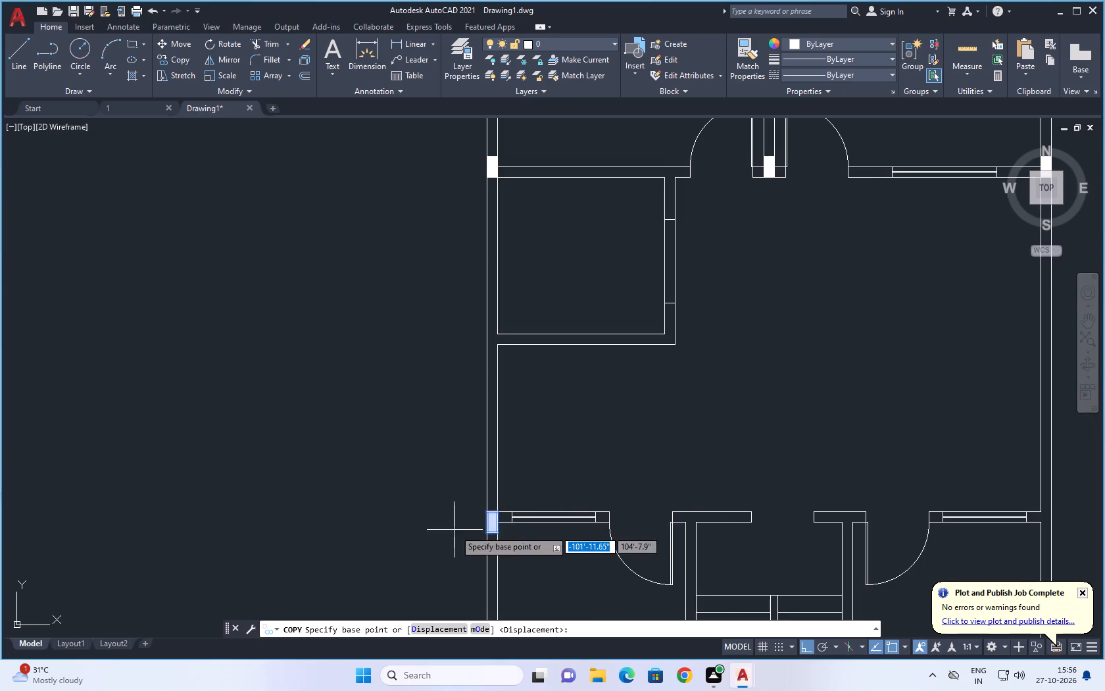
{"action": "left_click", "coordinate": [488, 510]}
{"action": "scroll", "coordinate": [489, 509], "scroll_direction": "down", "scroll_amount": 2}
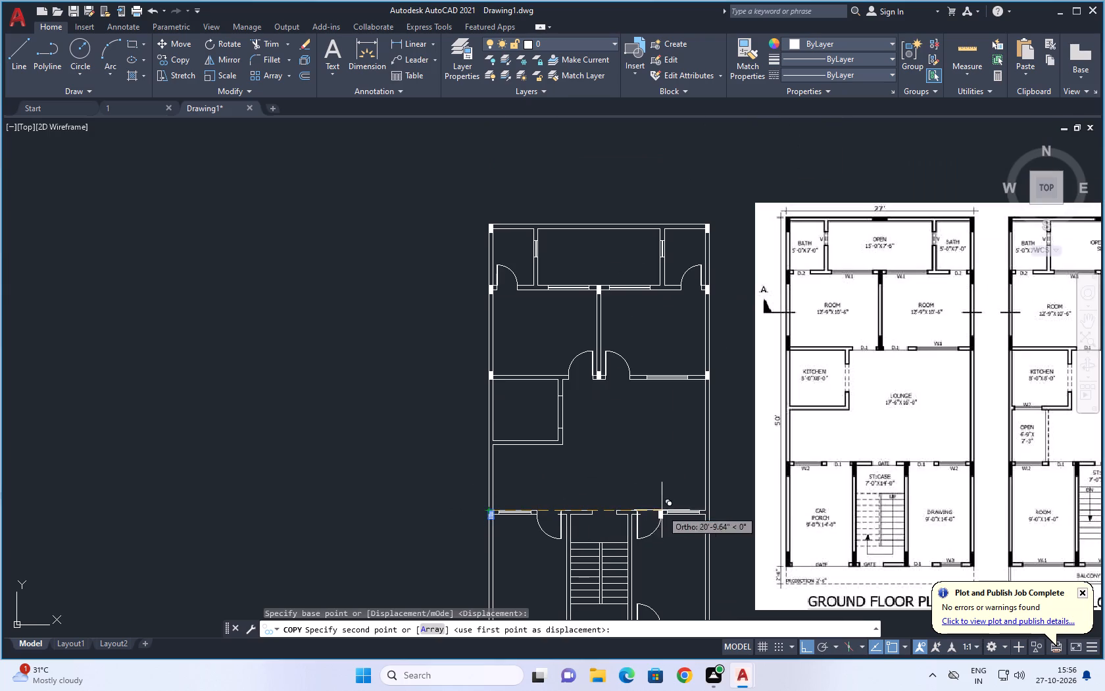
{"action": "left_click", "coordinate": [704, 510]}
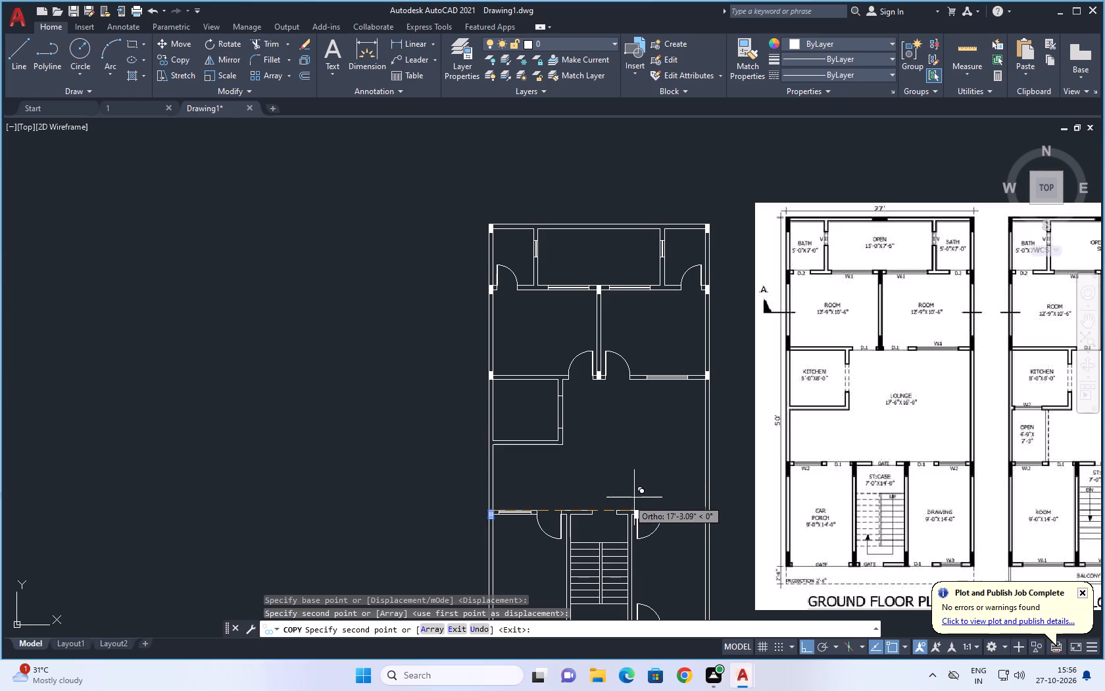
{"action": "scroll", "coordinate": [566, 515], "scroll_direction": "up", "scroll_amount": 3}
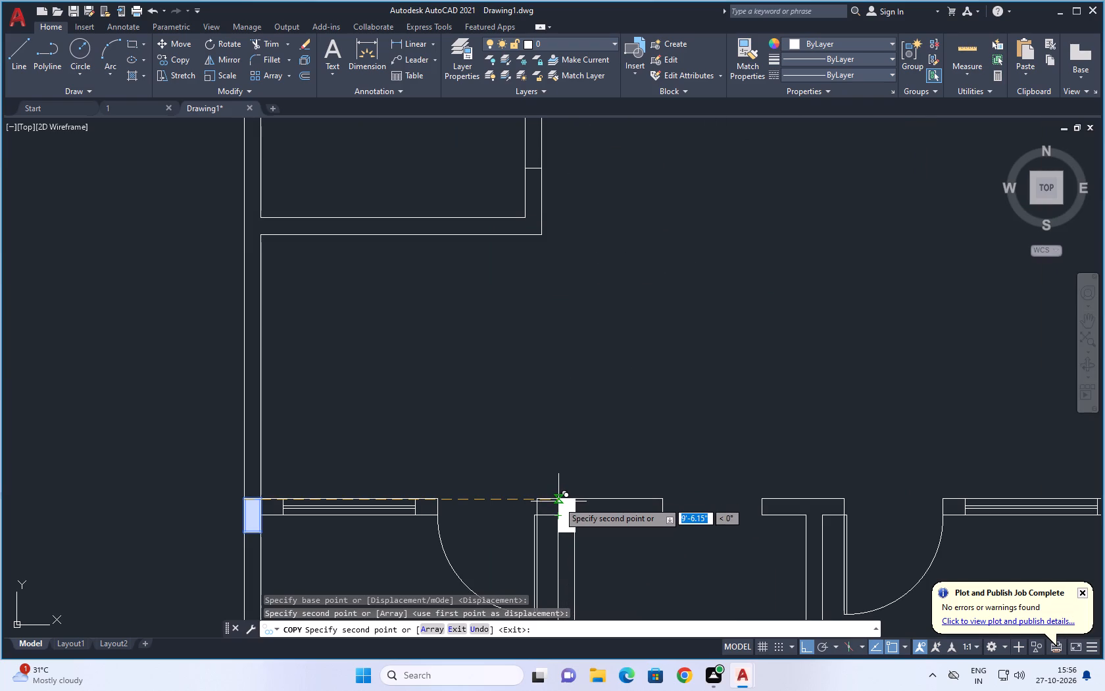
{"action": "key", "text": "Escape"}
Copy the car porch's top-left column 9'-6" and 17'-0" across onto the top ends of the two staircase side walls.
{"action": "left_click", "coordinate": [252, 513]}
{"action": "right_click", "coordinate": [253, 514]}
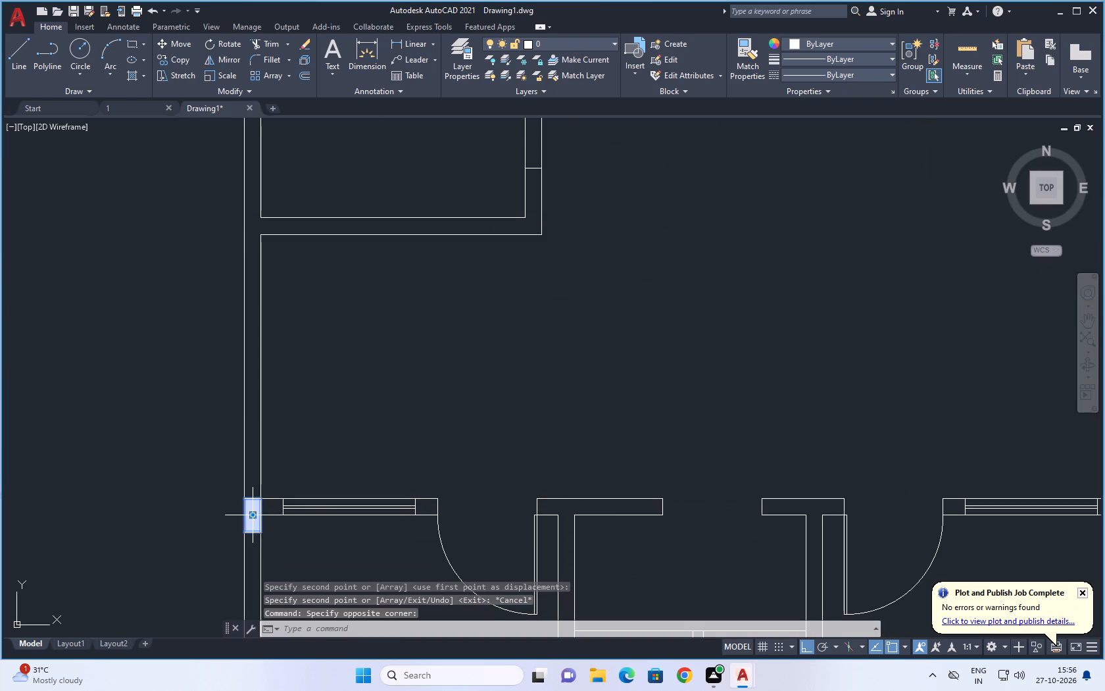
{"action": "left_click", "coordinate": [309, 320]}
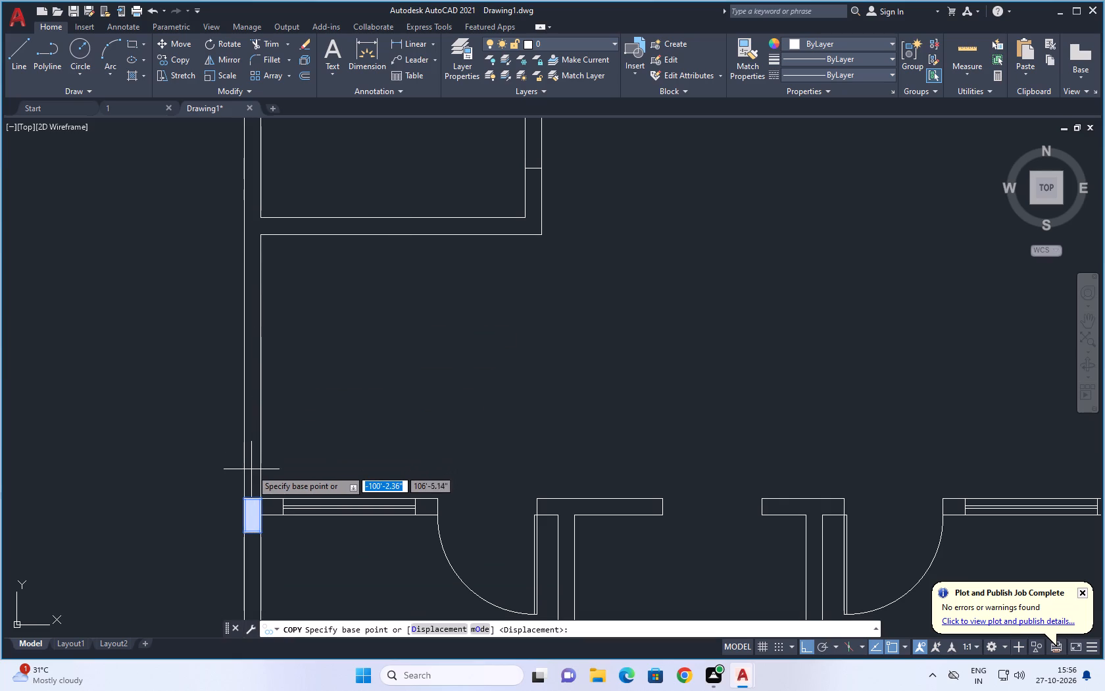
{"action": "left_click", "coordinate": [260, 517]}
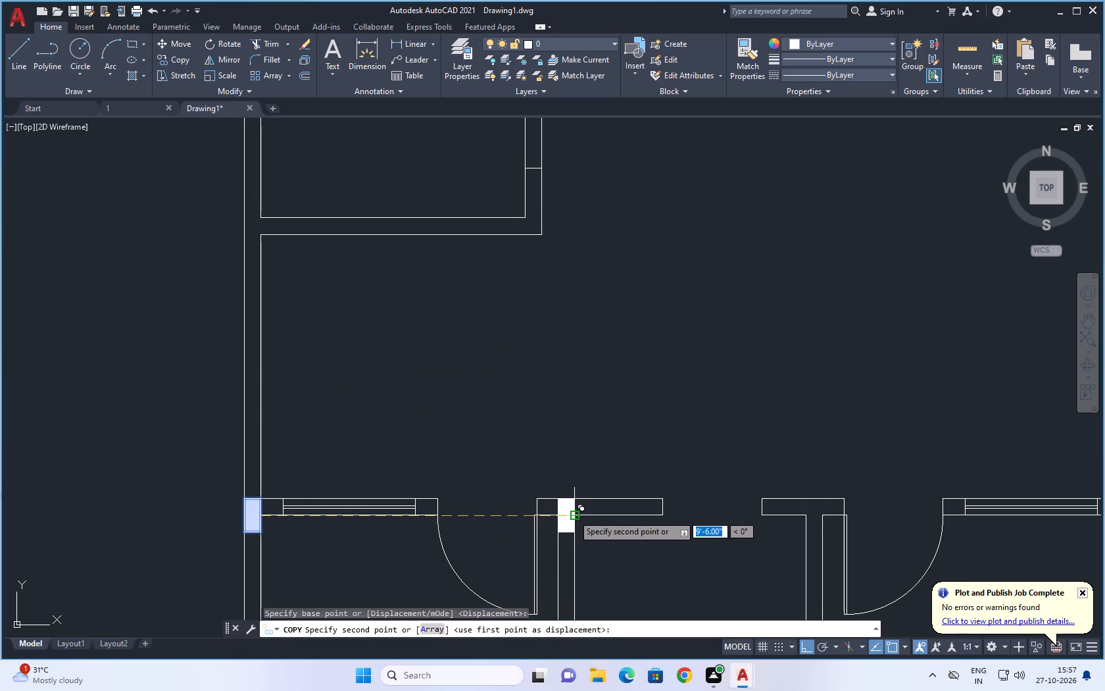
{"action": "left_click", "coordinate": [573, 515]}
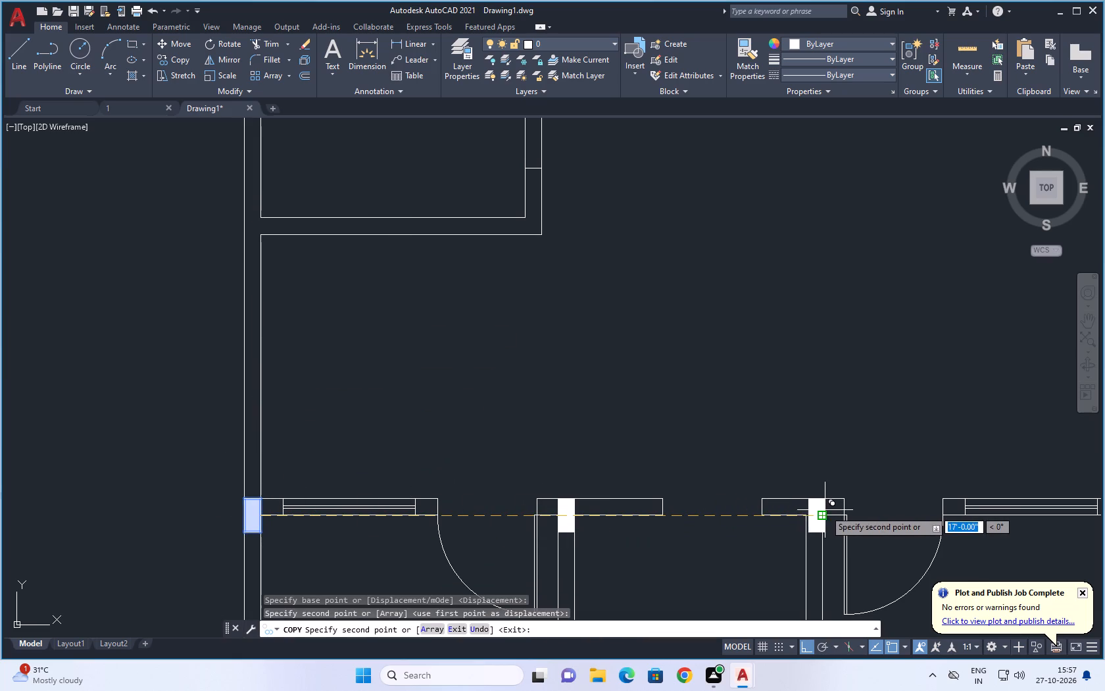
{"action": "left_click", "coordinate": [820, 513]}
Place further copies of that column at the bottom ends of both staircase side walls and the left outer wall.
{"action": "scroll", "coordinate": [702, 445], "scroll_direction": "down", "scroll_amount": 3}
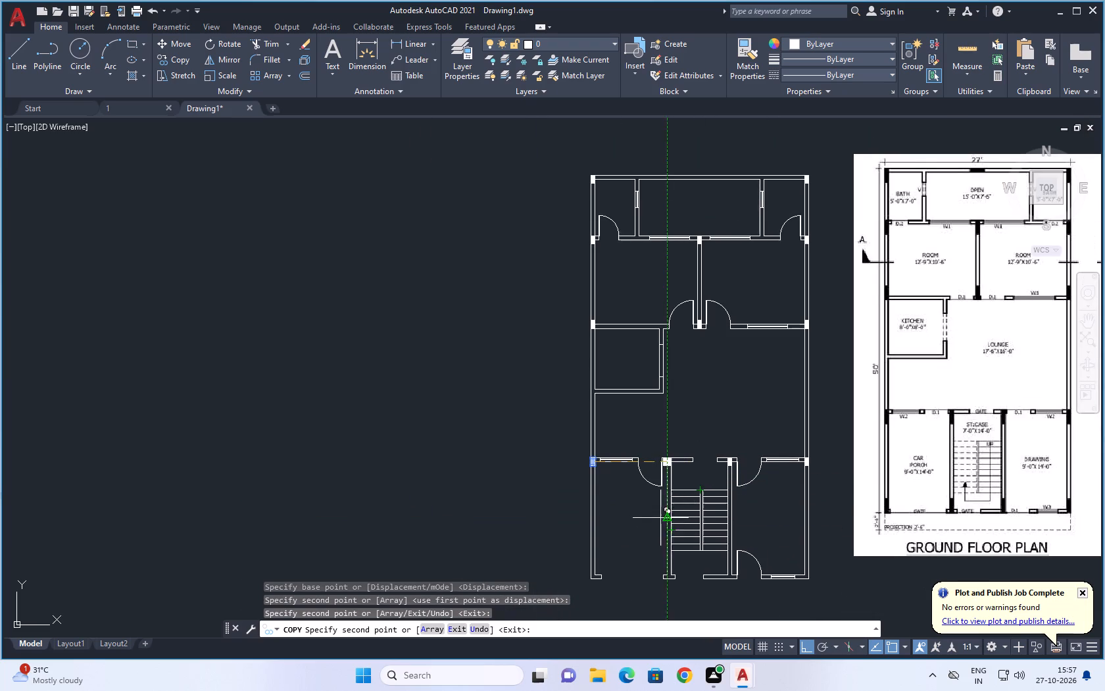
{"action": "scroll", "coordinate": [669, 573], "scroll_direction": "up", "scroll_amount": 4}
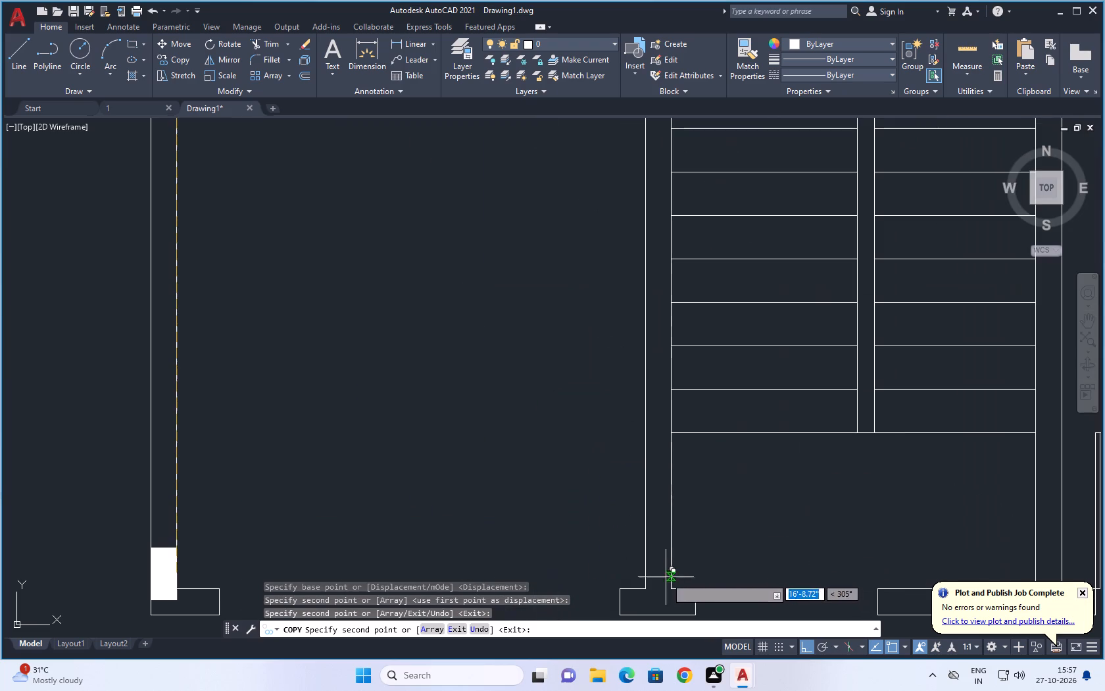
{"action": "left_click", "coordinate": [672, 592]}
{"action": "scroll", "coordinate": [614, 555], "scroll_direction": "down", "scroll_amount": 4}
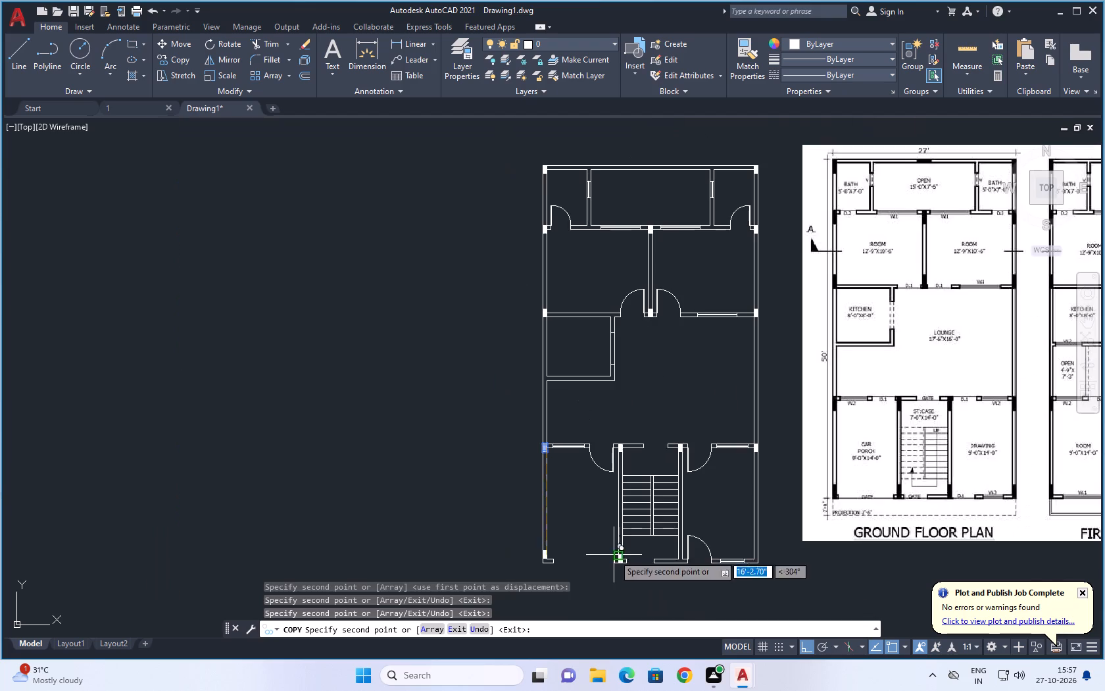
{"action": "scroll", "coordinate": [678, 564], "scroll_direction": "up", "scroll_amount": 4}
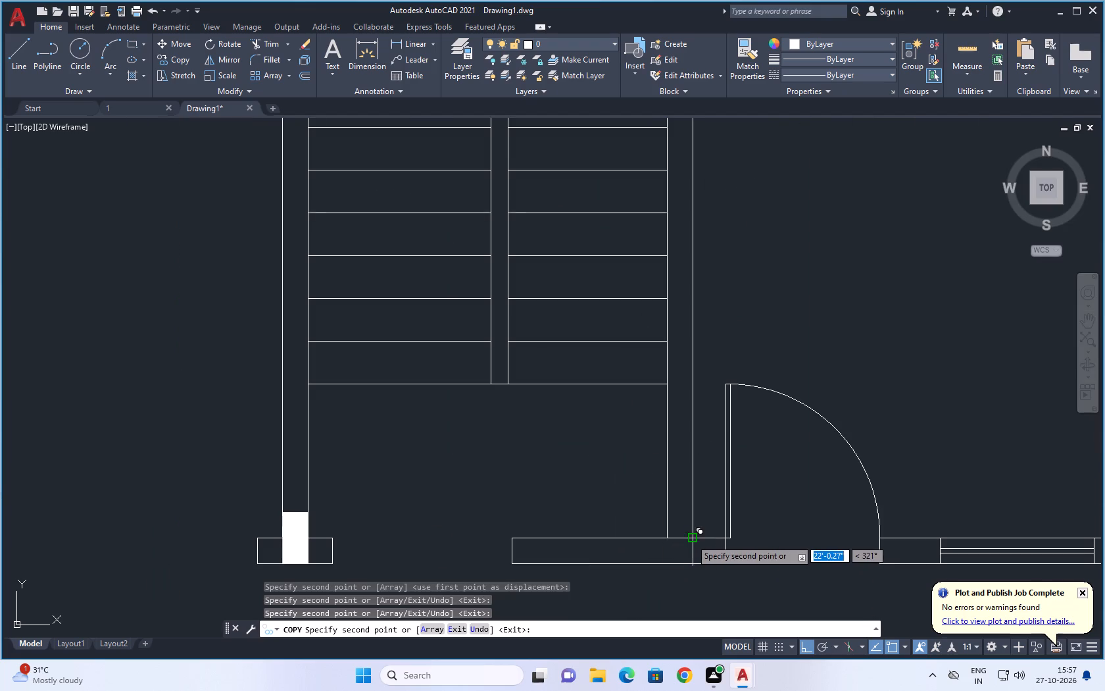
{"action": "left_click", "coordinate": [691, 539]}
{"action": "scroll", "coordinate": [599, 518], "scroll_direction": "down", "scroll_amount": 3}
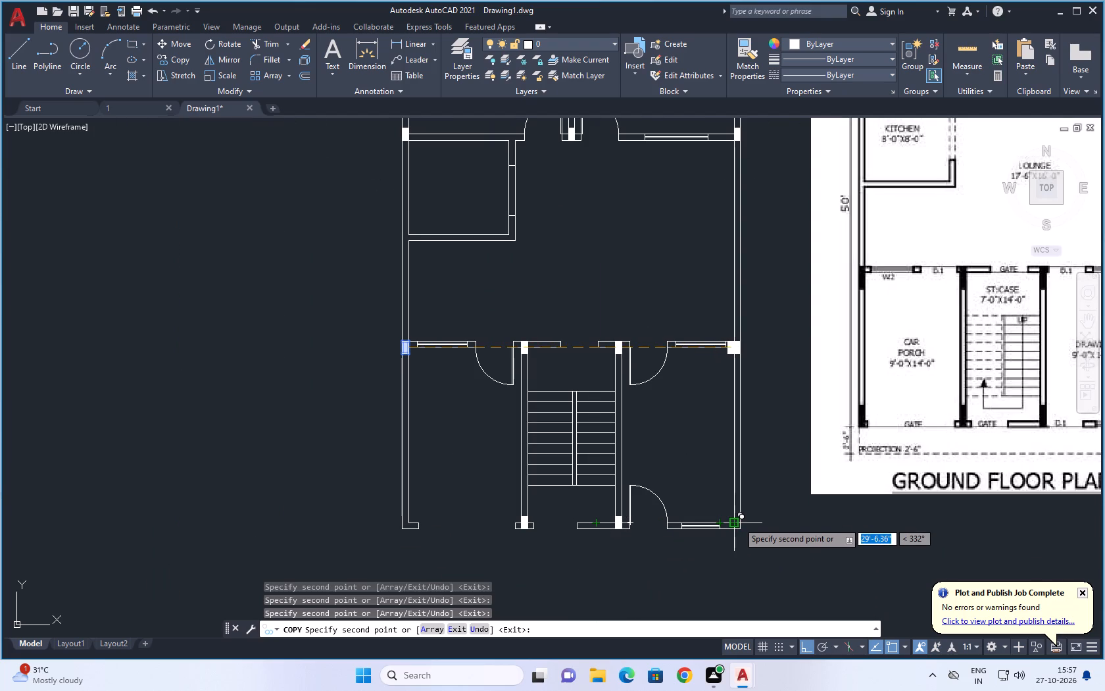
{"action": "left_click", "coordinate": [405, 522]}
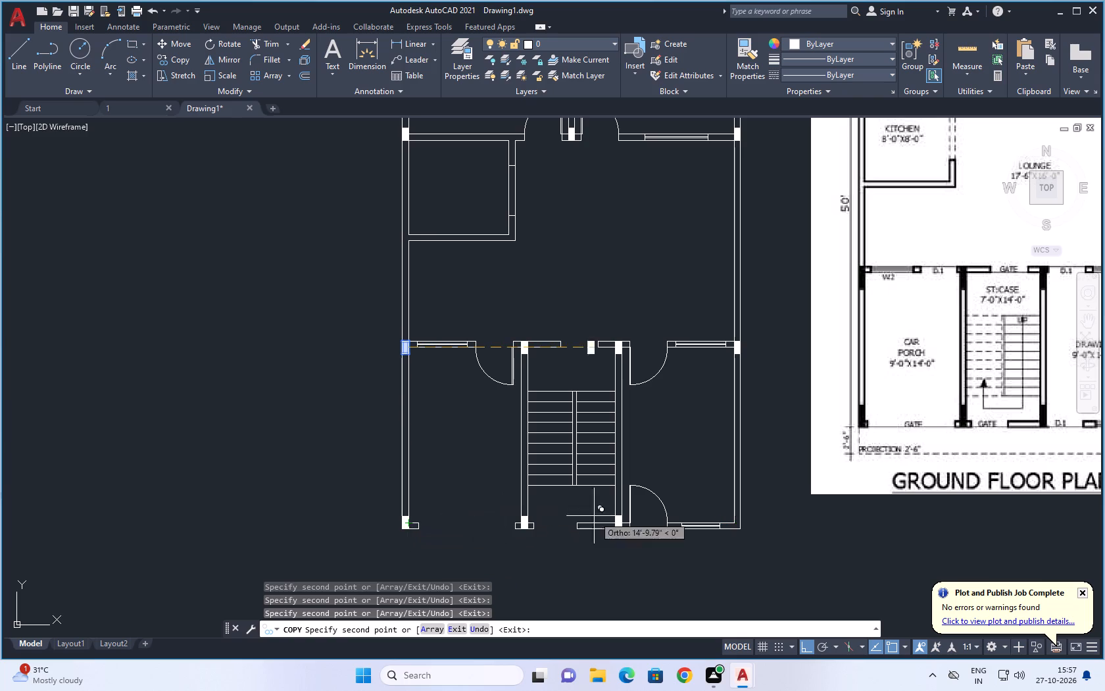
{"action": "key", "text": "Escape"}
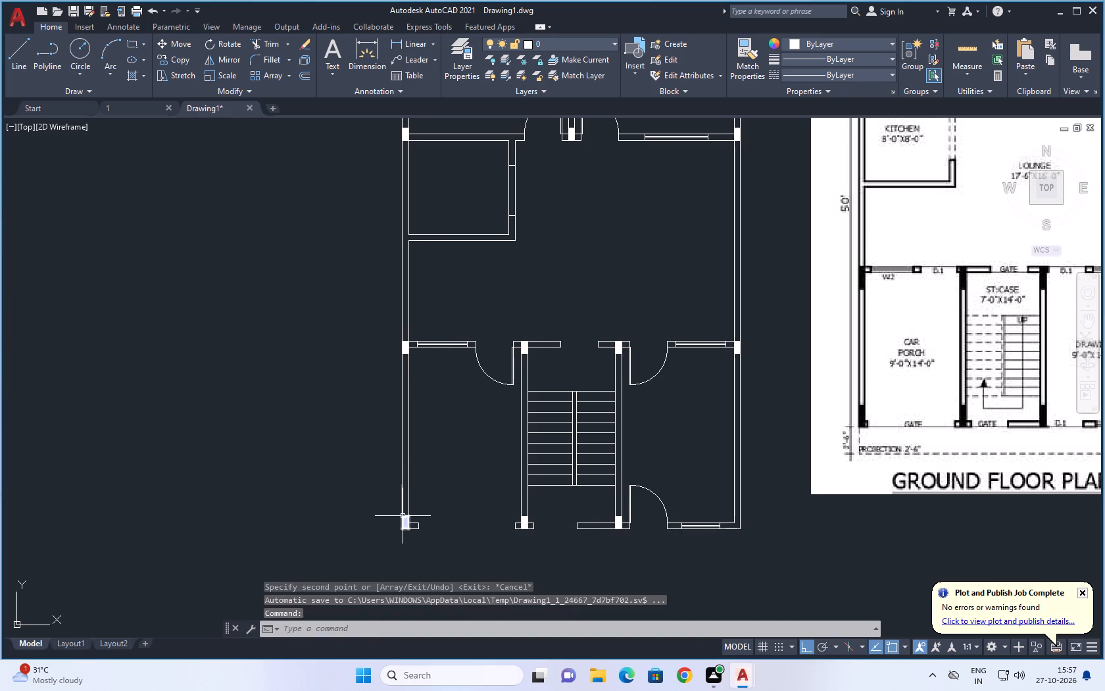
Copy the column at the bottom end of the left outer wall 26'-6" straight across to the drawing room's bottom-right corner.
{"action": "left_click", "coordinate": [404, 518]}
{"action": "right_click", "coordinate": [400, 519]}
{"action": "left_click", "coordinate": [458, 320]}
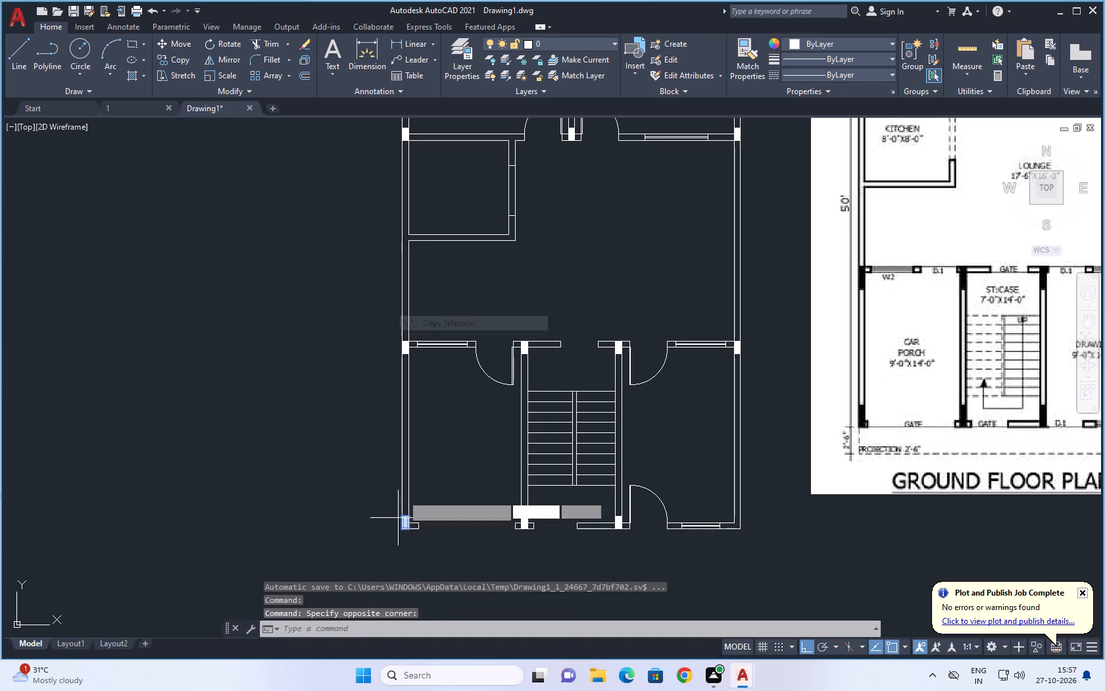
{"action": "scroll", "coordinate": [408, 523], "scroll_direction": "up", "scroll_amount": 3}
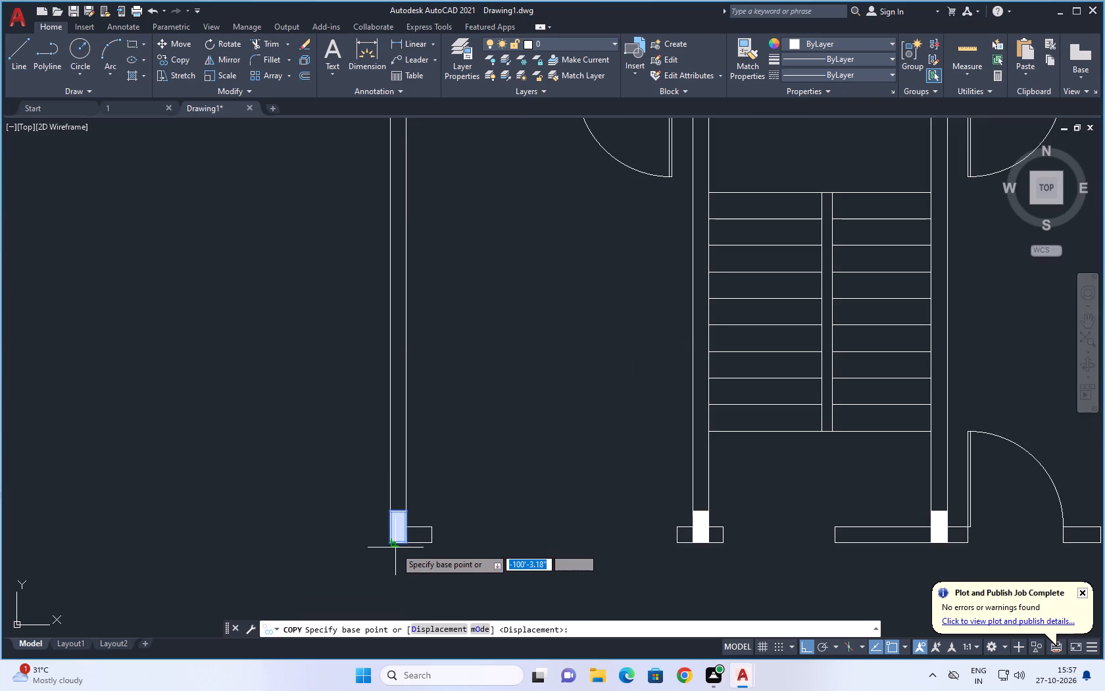
{"action": "left_click", "coordinate": [404, 544]}
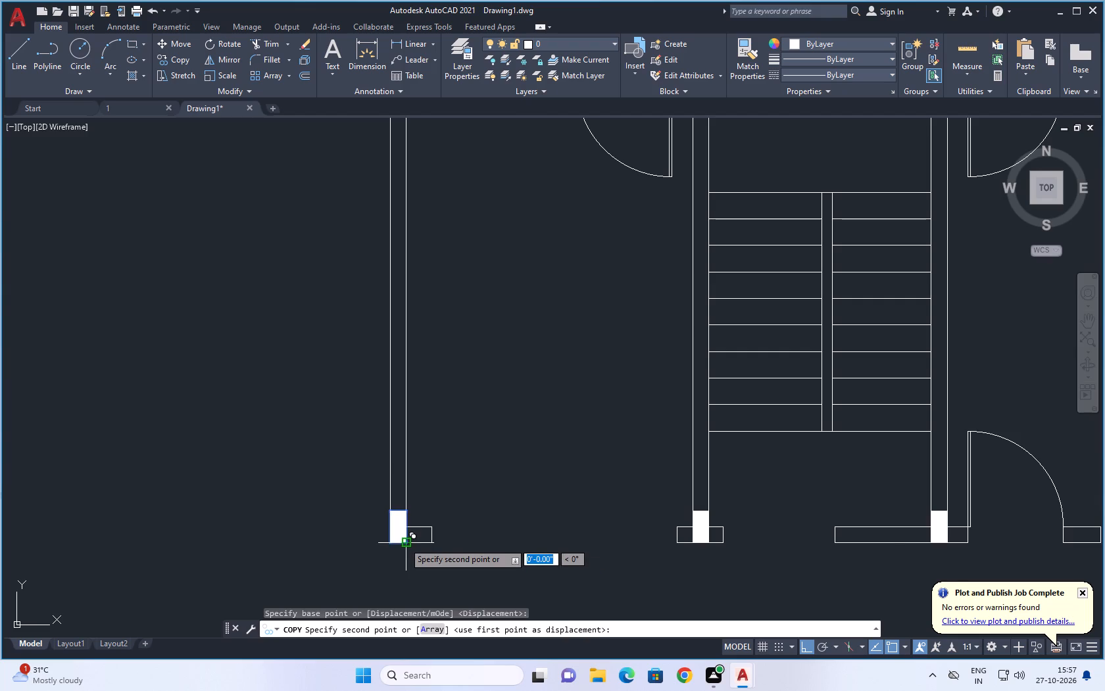
{"action": "scroll", "coordinate": [404, 542], "scroll_direction": "down", "scroll_amount": 2}
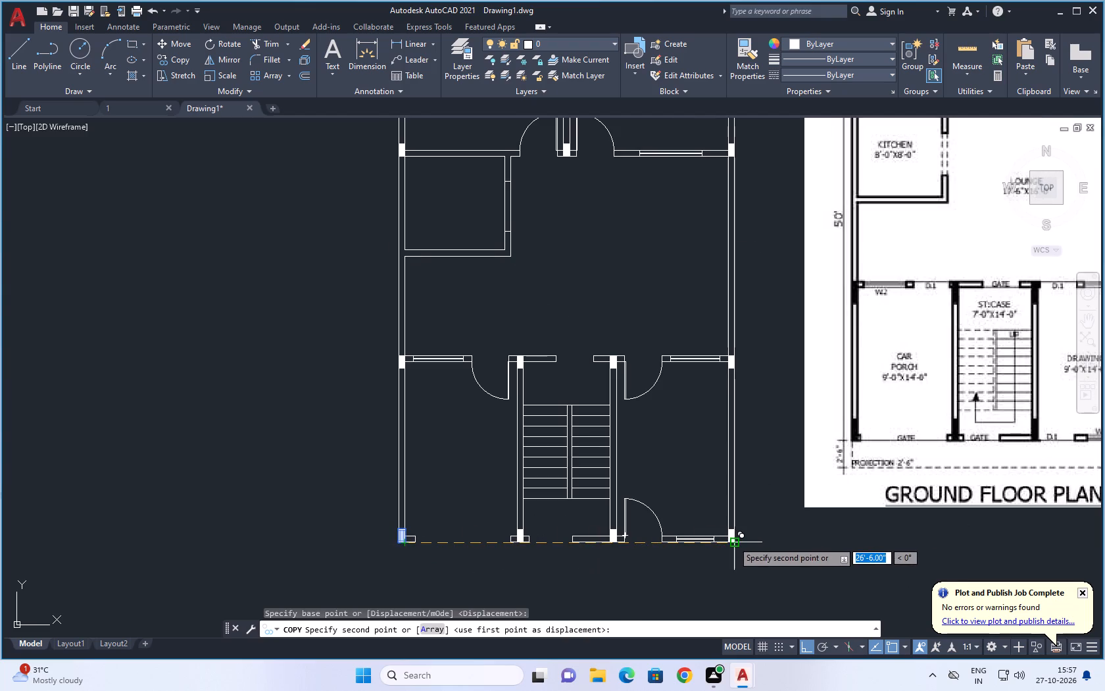
{"action": "left_click", "coordinate": [733, 541]}
{"action": "key", "text": "Escape"}
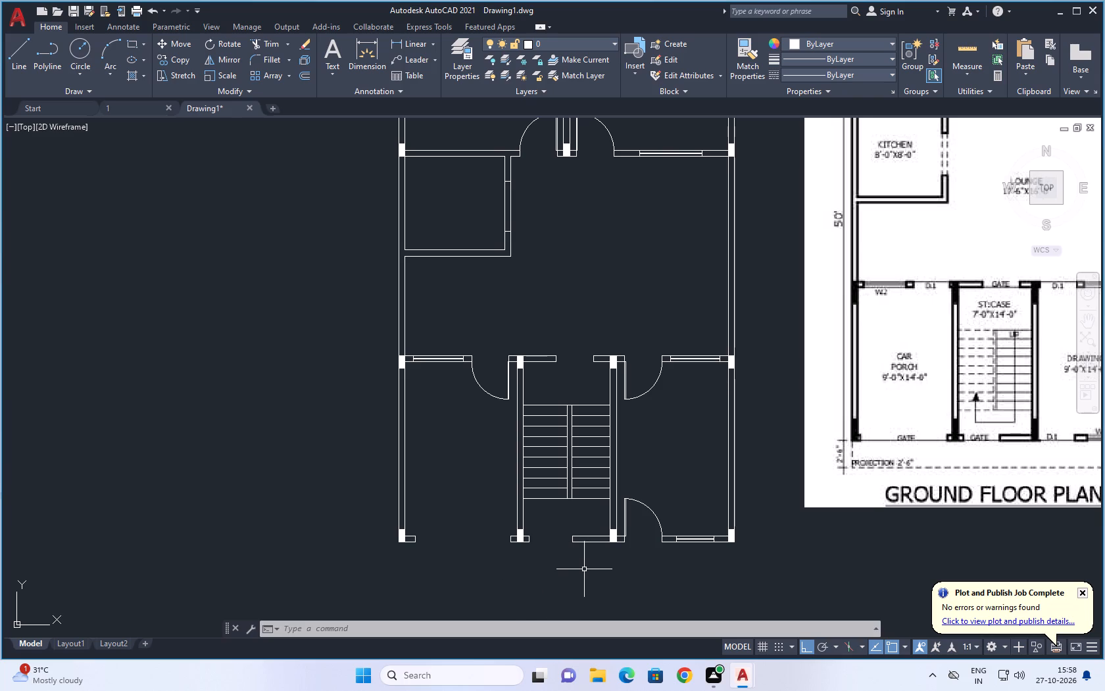
Compare the drafted ground floor plan, including its columns, walls and openings, with the reference floor plan image.
{"action": "scroll", "coordinate": [520, 550], "scroll_direction": "up", "scroll_amount": 1}
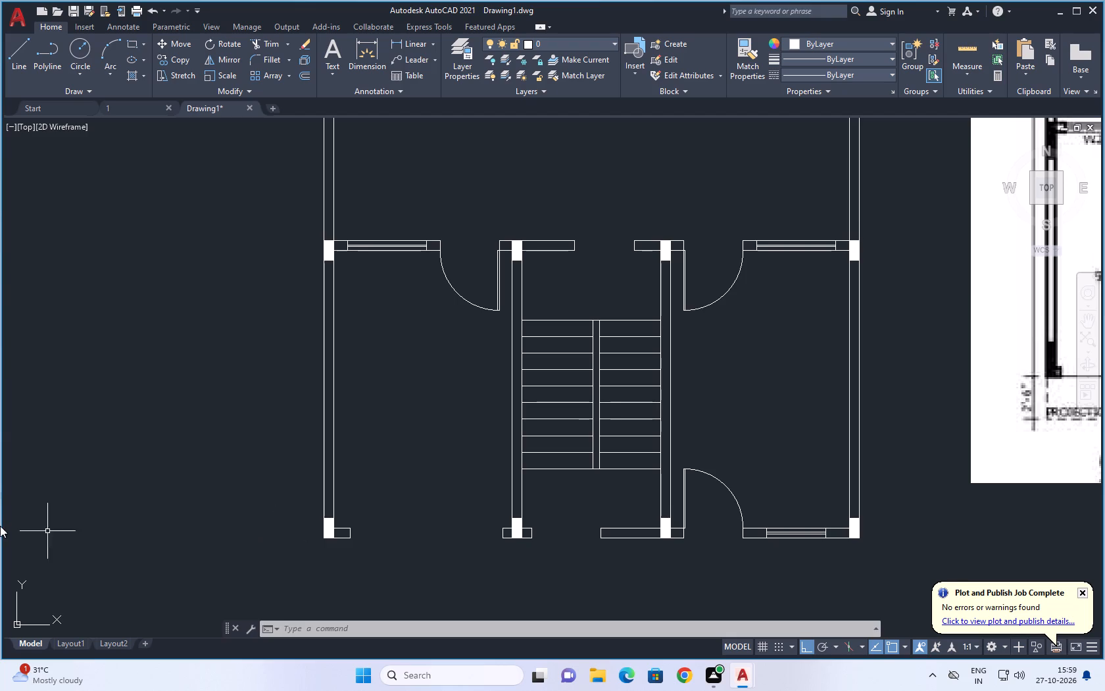
{"action": "scroll", "coordinate": [722, 505], "scroll_direction": "down", "scroll_amount": 2}
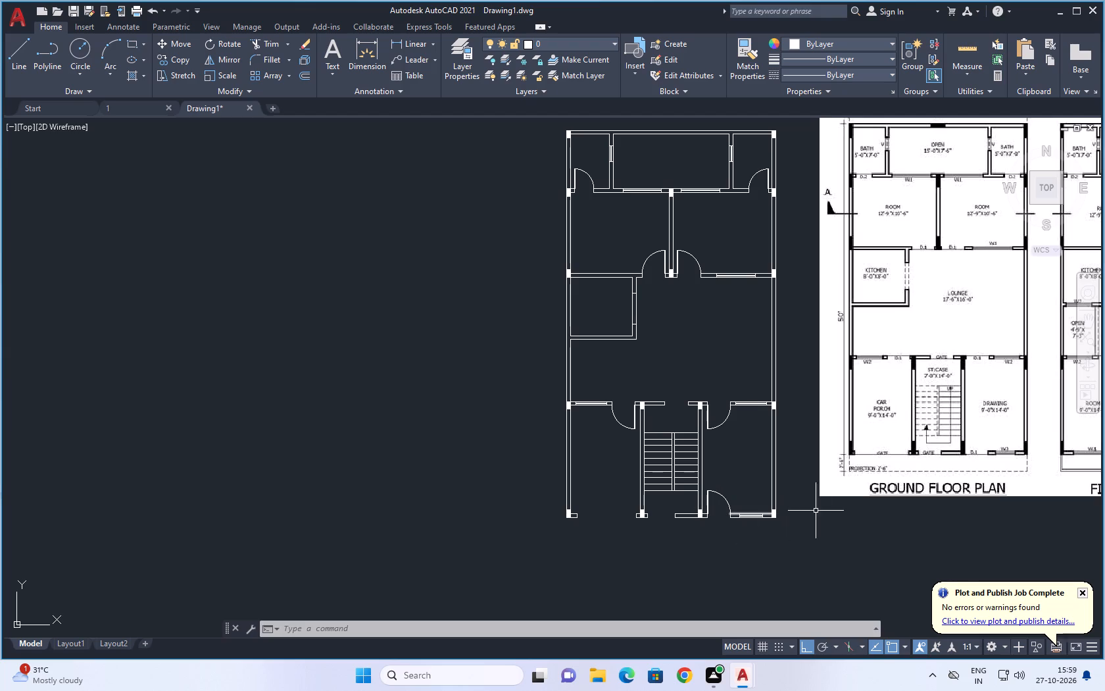
{"action": "scroll", "coordinate": [779, 571], "scroll_direction": "down", "scroll_amount": 2}
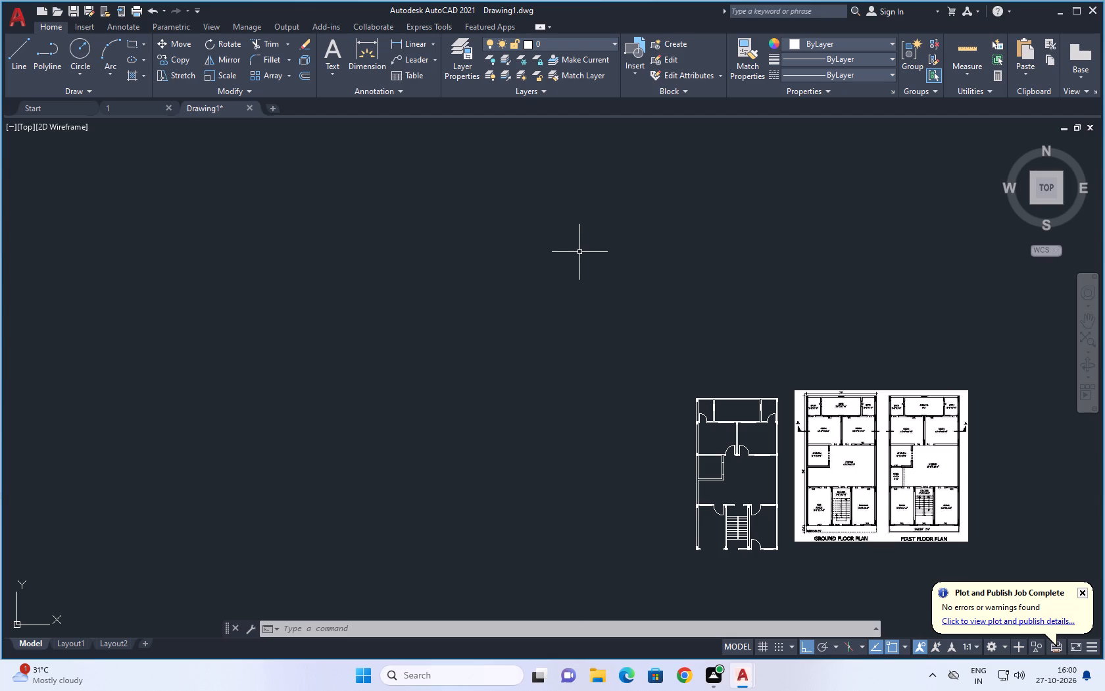
{"action": "scroll", "coordinate": [812, 552], "scroll_direction": "up", "scroll_amount": 2}
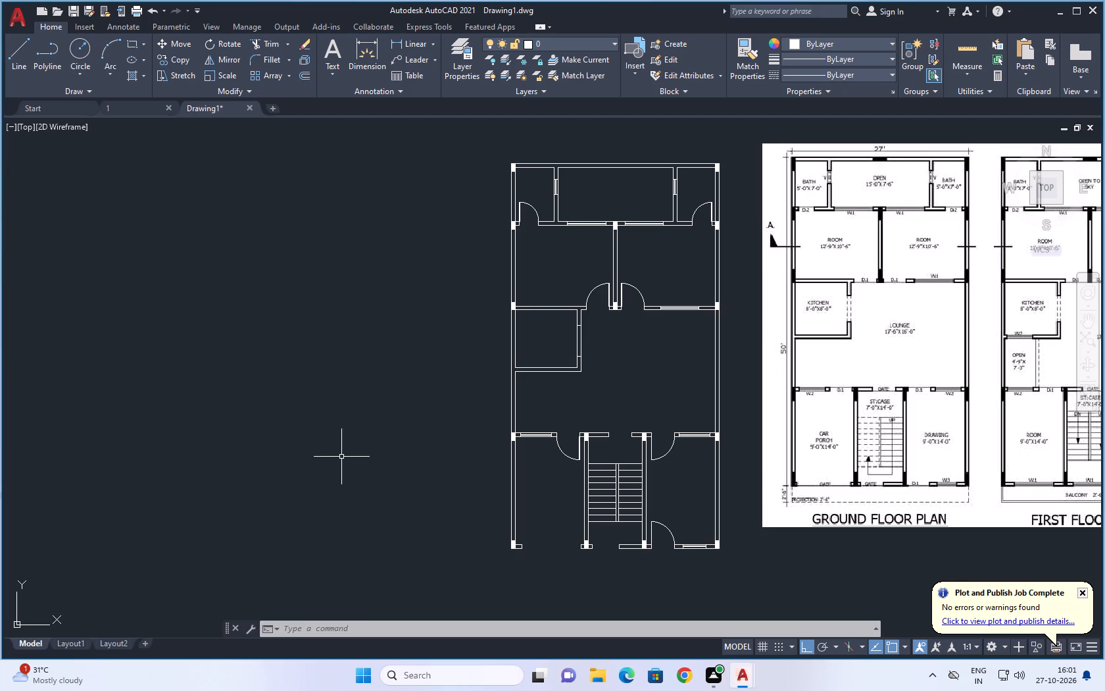
{"action": "scroll", "coordinate": [346, 453], "scroll_direction": "down", "scroll_amount": 1}
{"action": "scroll", "coordinate": [585, 451], "scroll_direction": "up", "scroll_amount": 2}
{"action": "scroll", "coordinate": [585, 451], "scroll_direction": "down", "scroll_amount": 1}
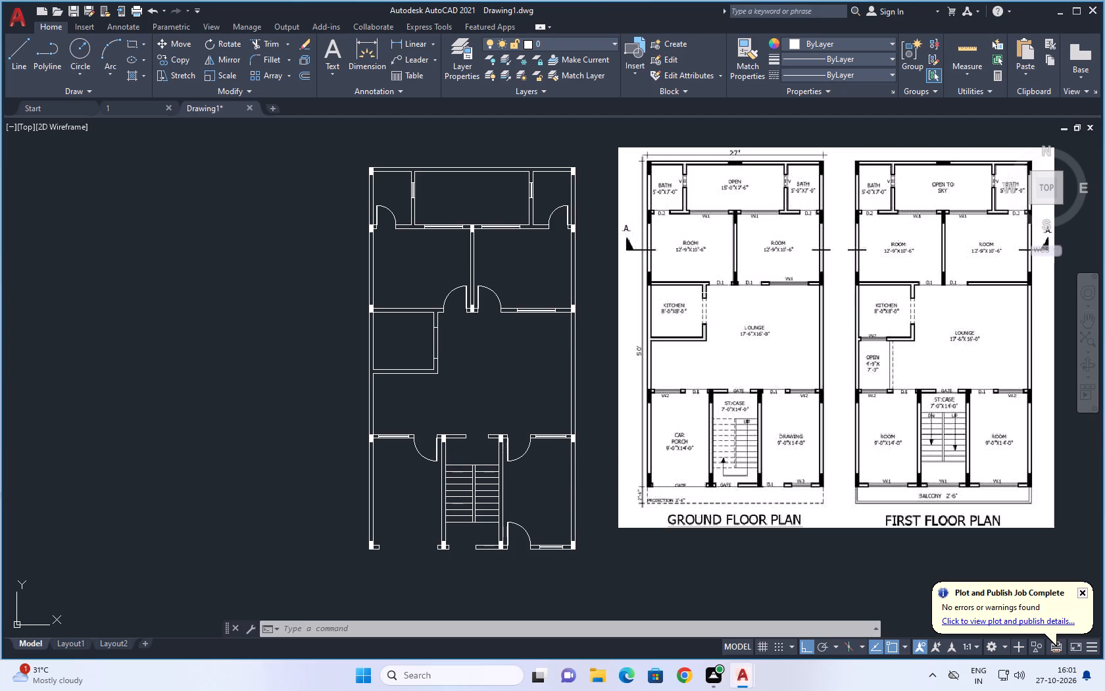
{"action": "scroll", "coordinate": [728, 292], "scroll_direction": "up", "scroll_amount": 1}
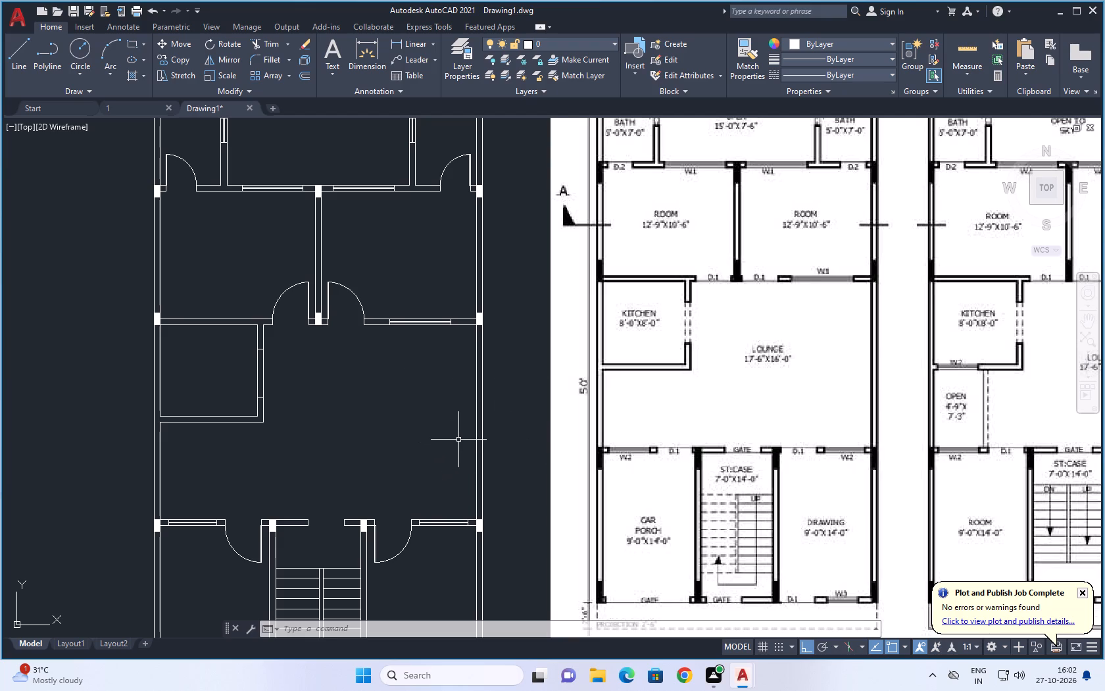
{"action": "scroll", "coordinate": [722, 419], "scroll_direction": "down", "scroll_amount": 2}
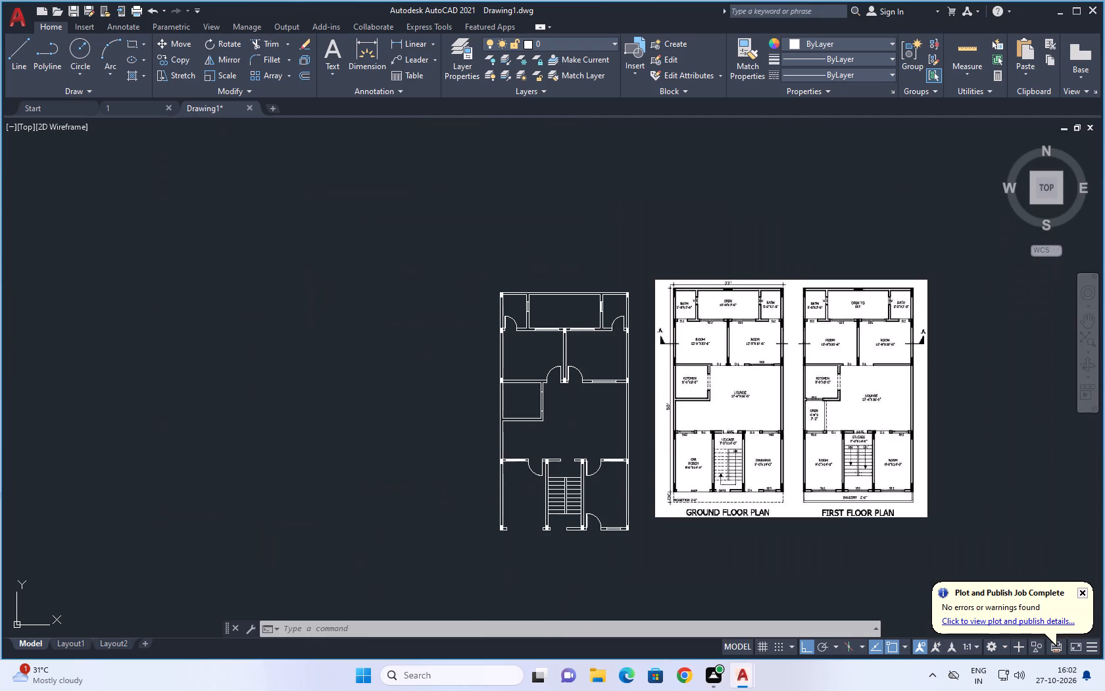
{"action": "scroll", "coordinate": [641, 470], "scroll_direction": "up", "scroll_amount": 2}
{"action": "scroll", "coordinate": [640, 469], "scroll_direction": "down", "scroll_amount": 1}
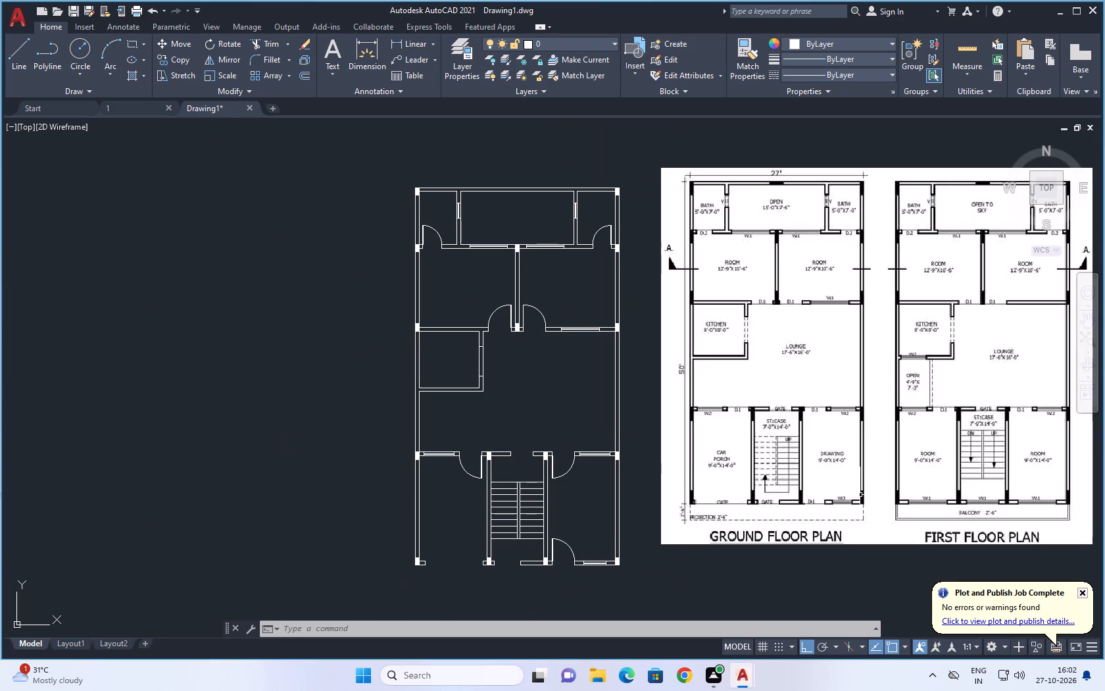
{"action": "scroll", "coordinate": [876, 496], "scroll_direction": "up", "scroll_amount": 1}
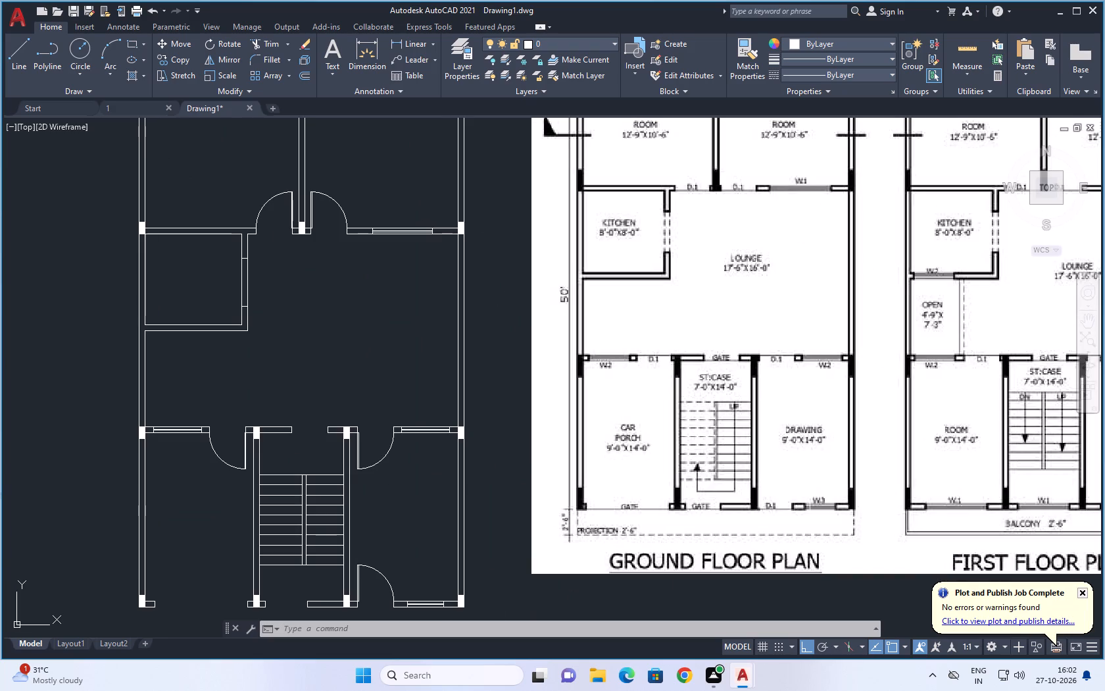
{"action": "scroll", "coordinate": [793, 485], "scroll_direction": "down", "scroll_amount": 1}
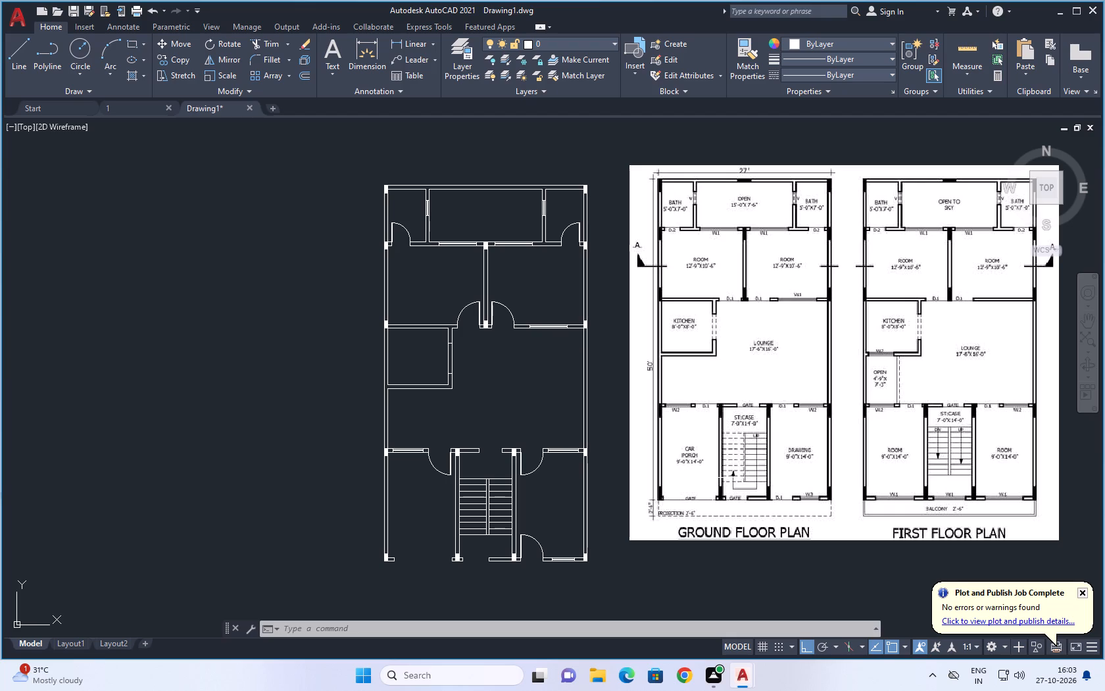
{"action": "scroll", "coordinate": [712, 478], "scroll_direction": "down", "scroll_amount": 1}
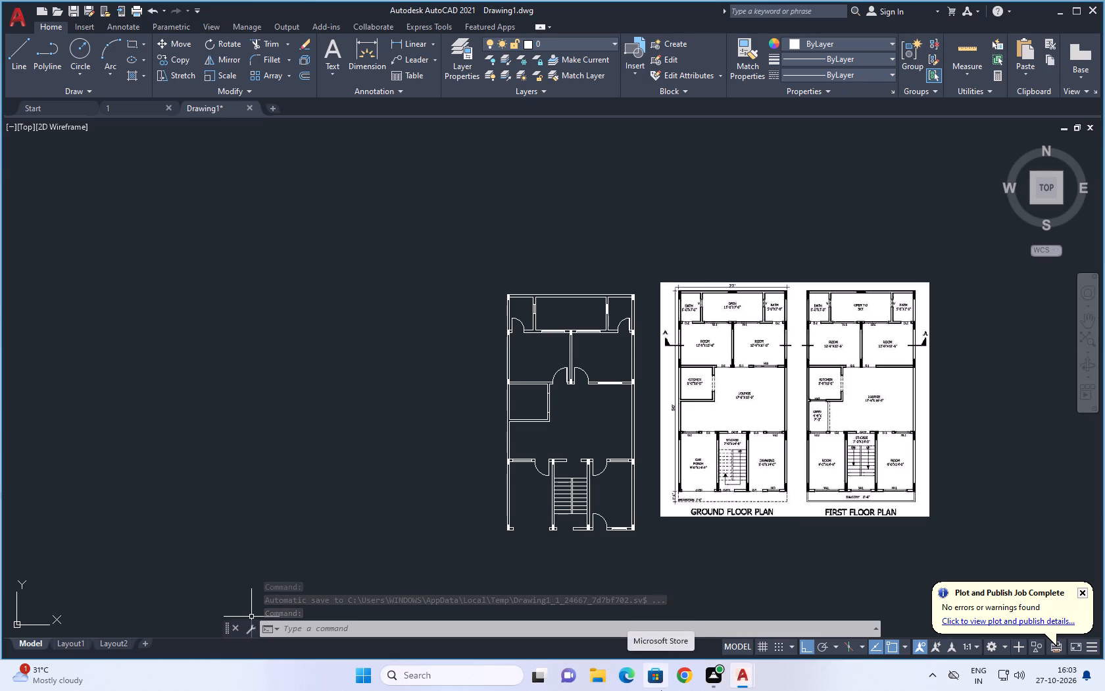
{"action": "scroll", "coordinate": [661, 690], "scroll_direction": "down", "scroll_amount": 1}
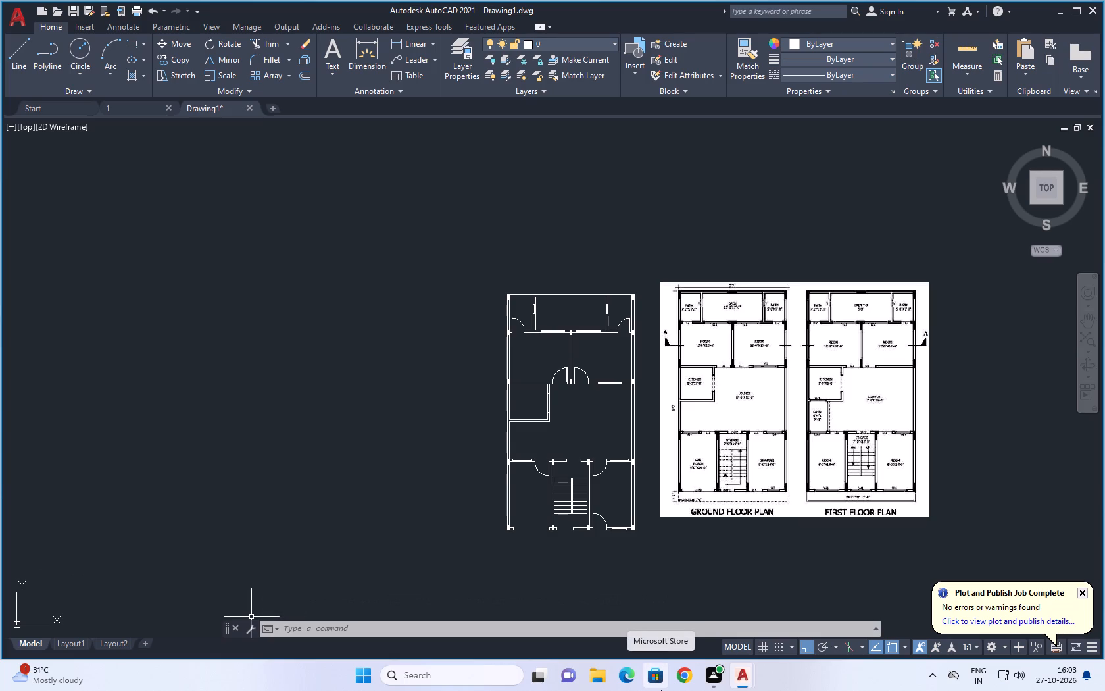
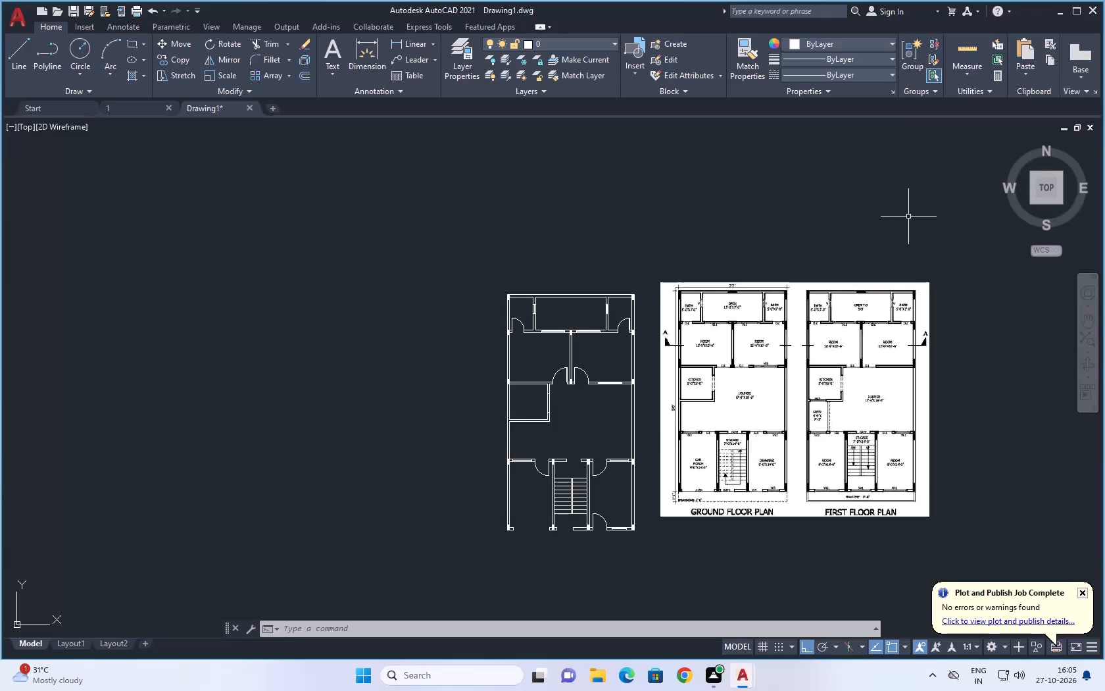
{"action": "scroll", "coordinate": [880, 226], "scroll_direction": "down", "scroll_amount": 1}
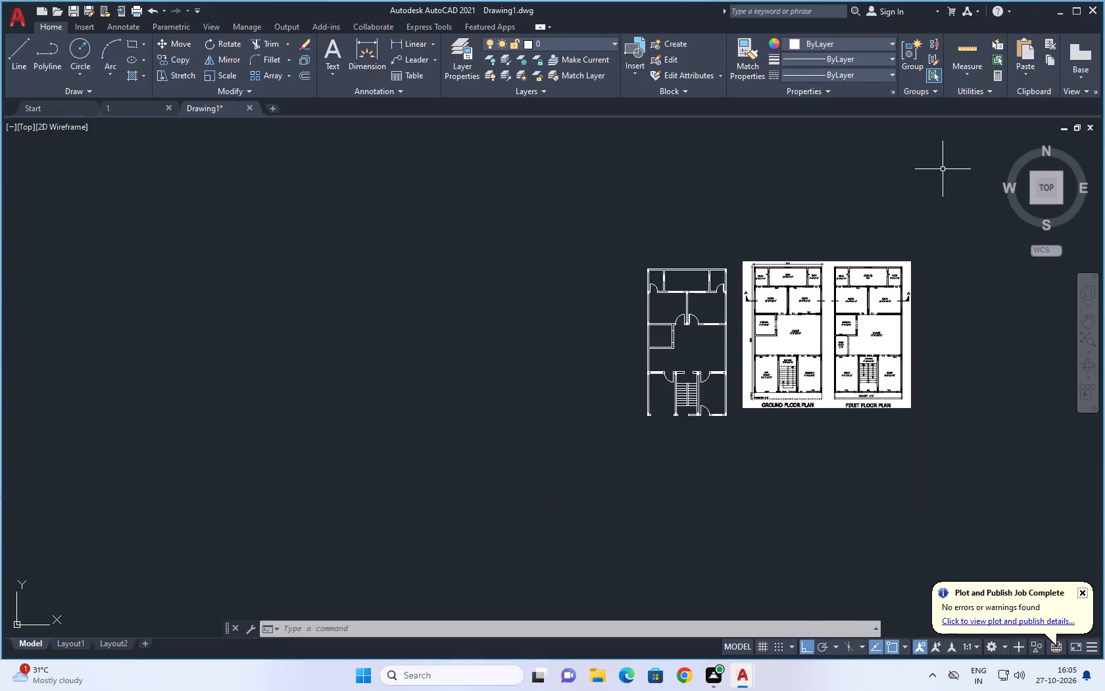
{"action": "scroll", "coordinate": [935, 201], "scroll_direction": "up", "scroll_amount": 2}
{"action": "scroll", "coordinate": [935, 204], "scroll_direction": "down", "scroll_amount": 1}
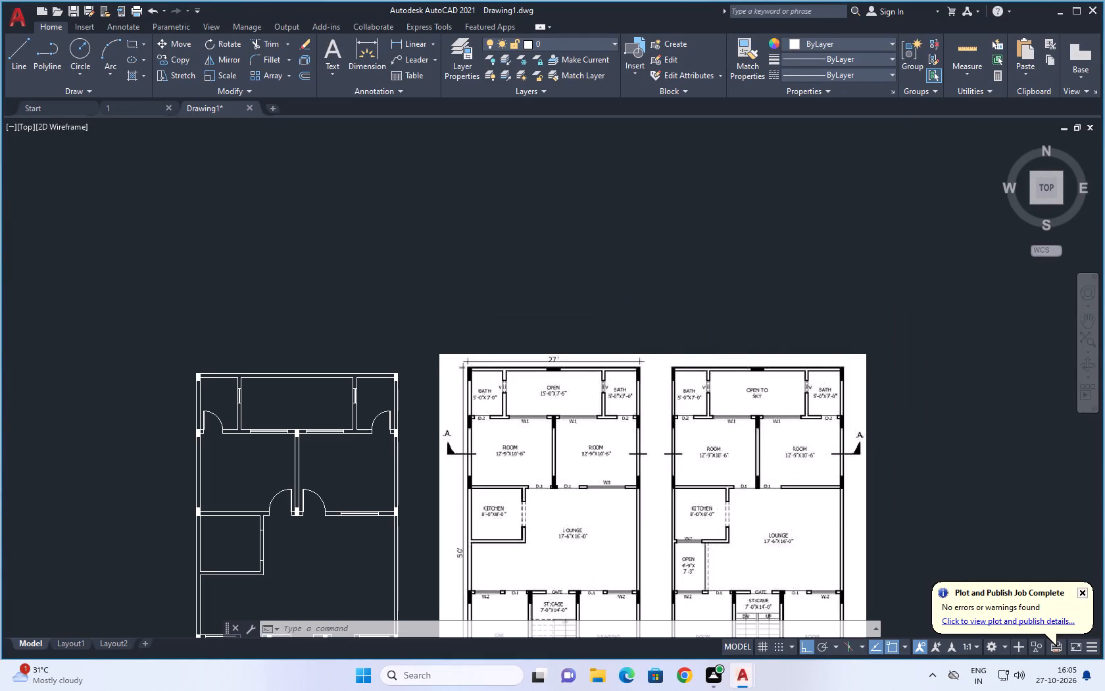
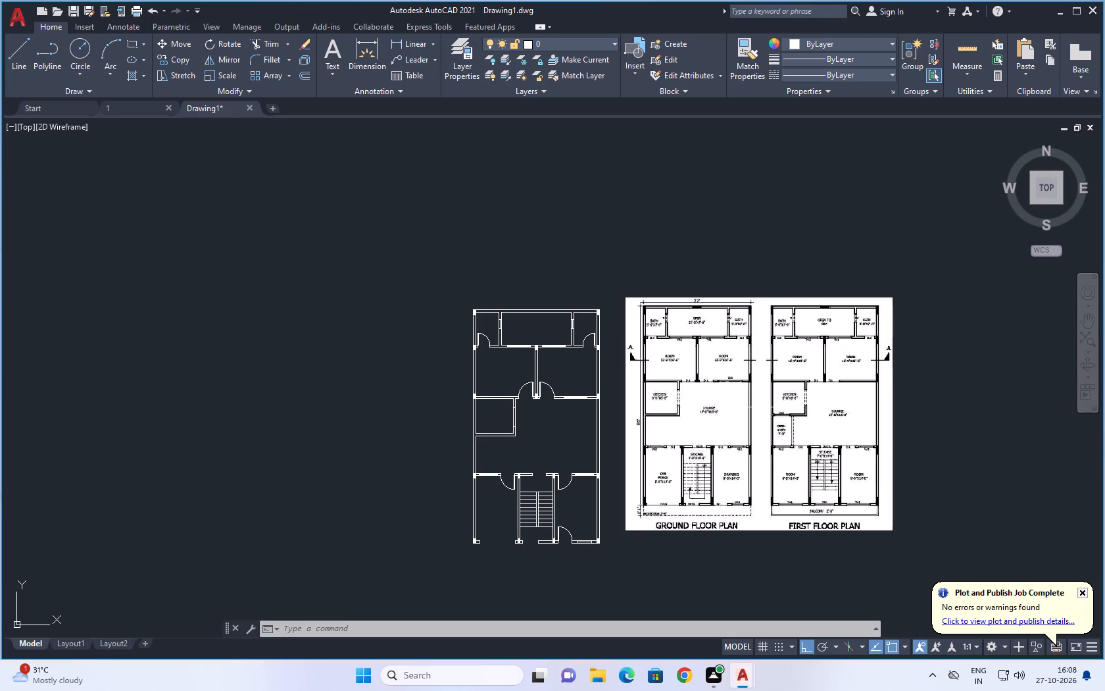
Compare the drafted ground floor plan and its columns with the reference plans.
{"action": "scroll", "coordinate": [592, 453], "scroll_direction": "up", "scroll_amount": 2}
{"action": "scroll", "coordinate": [587, 422], "scroll_direction": "down", "scroll_amount": 2}
{"action": "scroll", "coordinate": [640, 481], "scroll_direction": "up", "scroll_amount": 1}
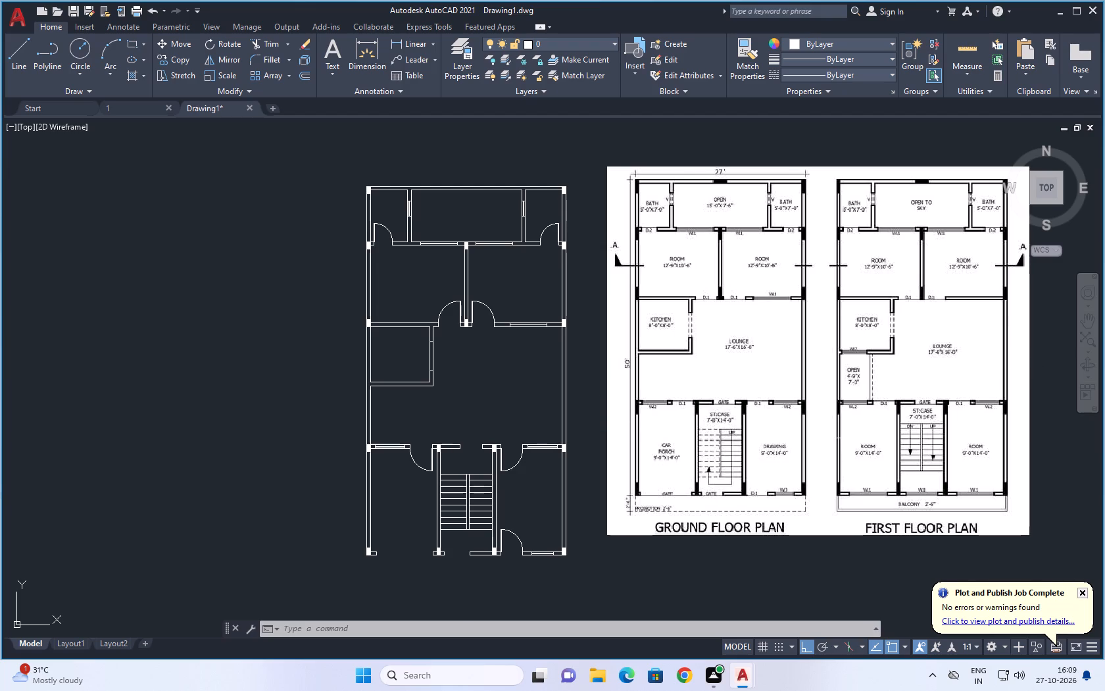
{"action": "scroll", "coordinate": [873, 366], "scroll_direction": "up", "scroll_amount": 1}
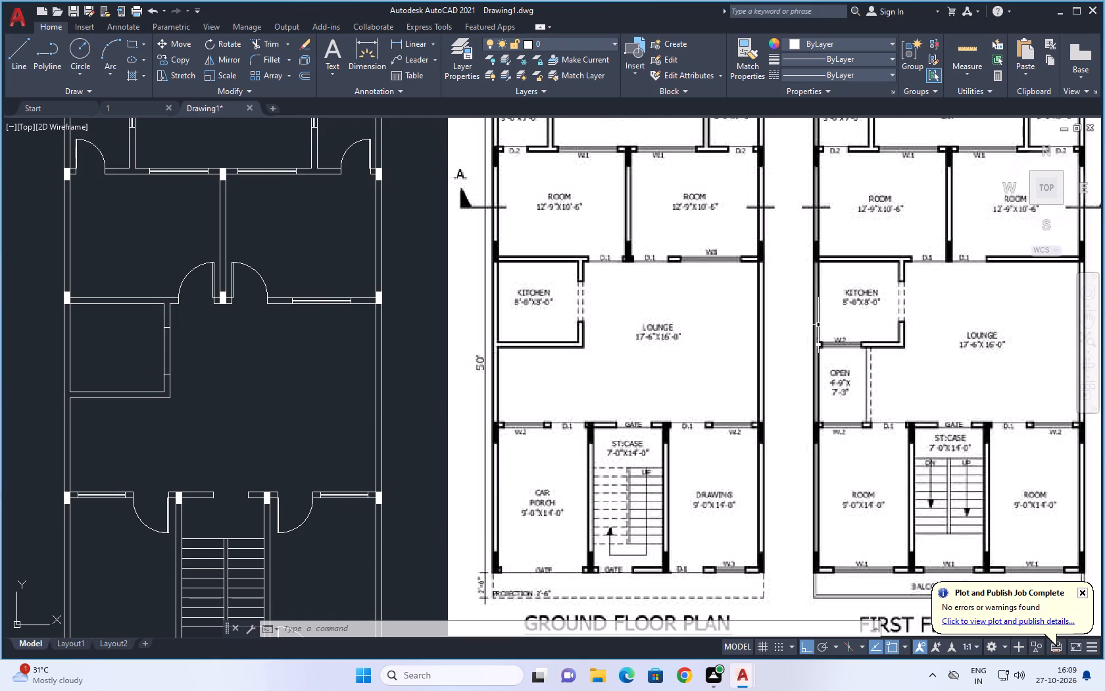
{"action": "scroll", "coordinate": [807, 315], "scroll_direction": "down", "scroll_amount": 1}
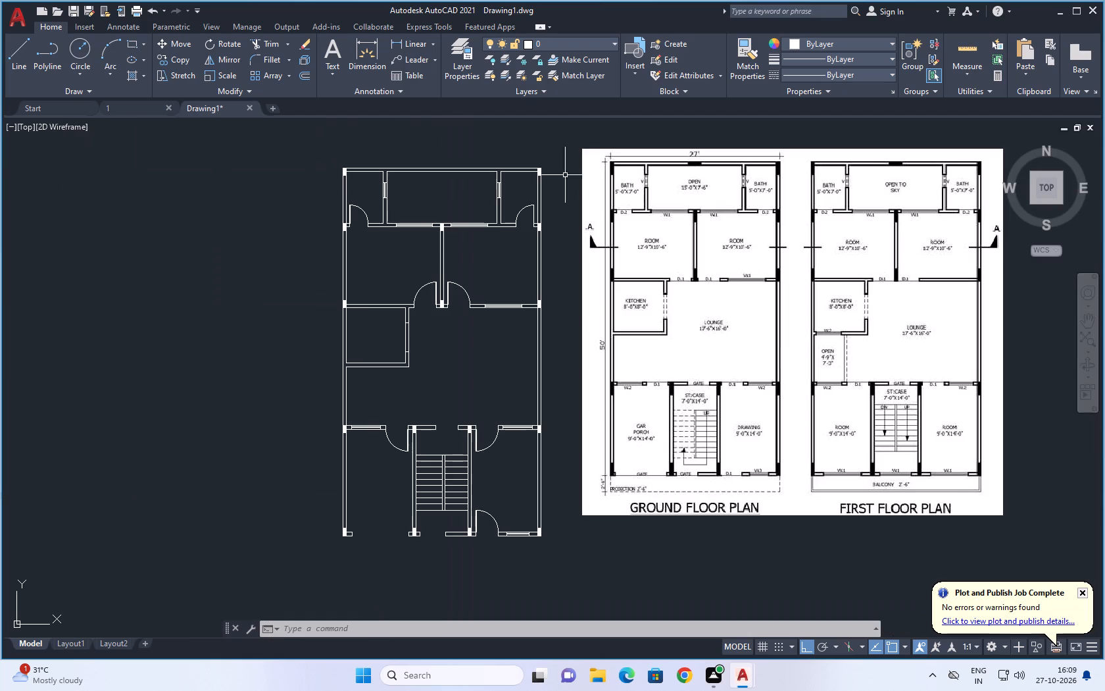
{"action": "scroll", "coordinate": [544, 220], "scroll_direction": "down", "scroll_amount": 1}
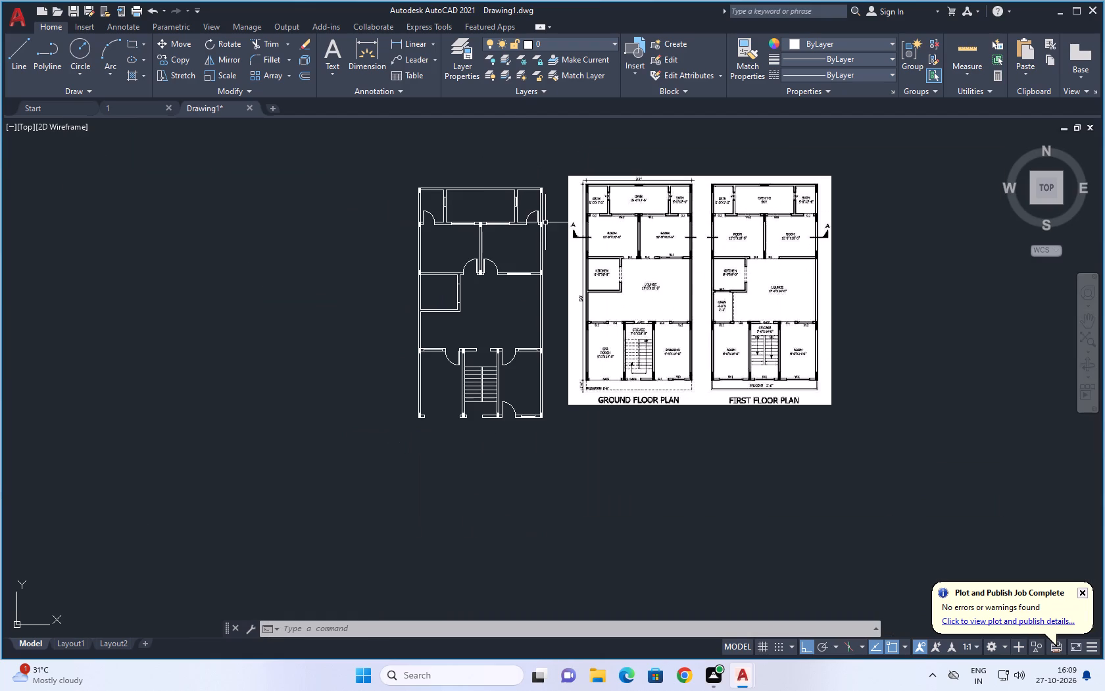
Copy the solid column at the plan's upper-left outer corner to the empty space just outside the west wall.
{"action": "scroll", "coordinate": [452, 159], "scroll_direction": "up", "scroll_amount": 2}
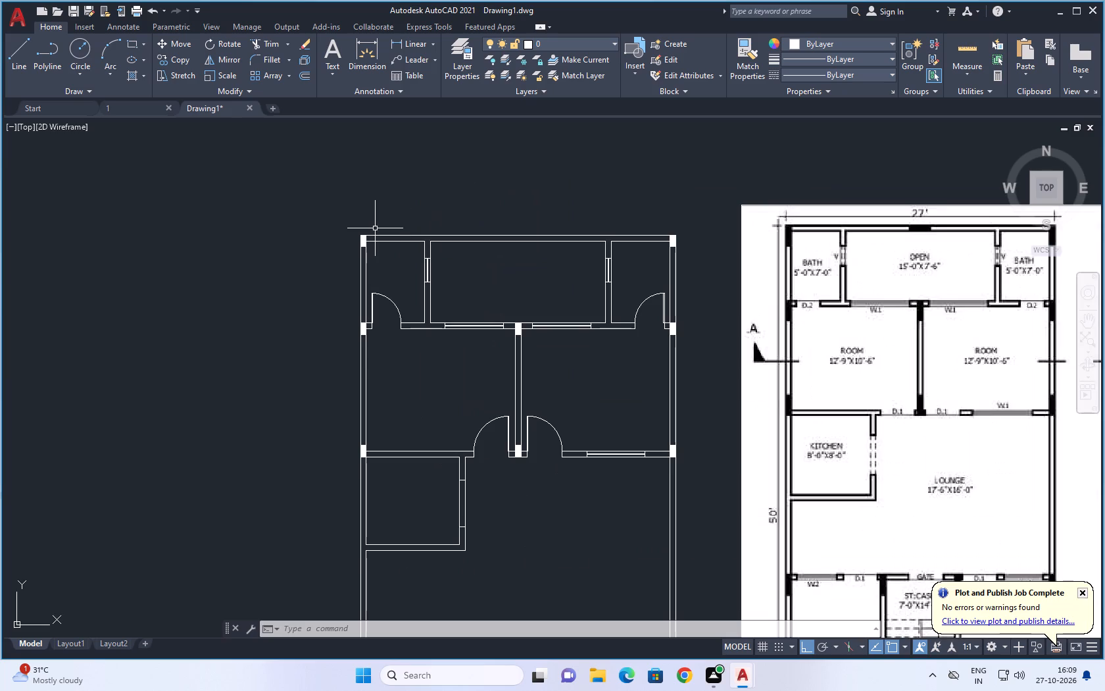
{"action": "left_click", "coordinate": [366, 237]}
{"action": "right_click_drag", "start_coordinate": [365, 235], "coordinate": [380, 222]}
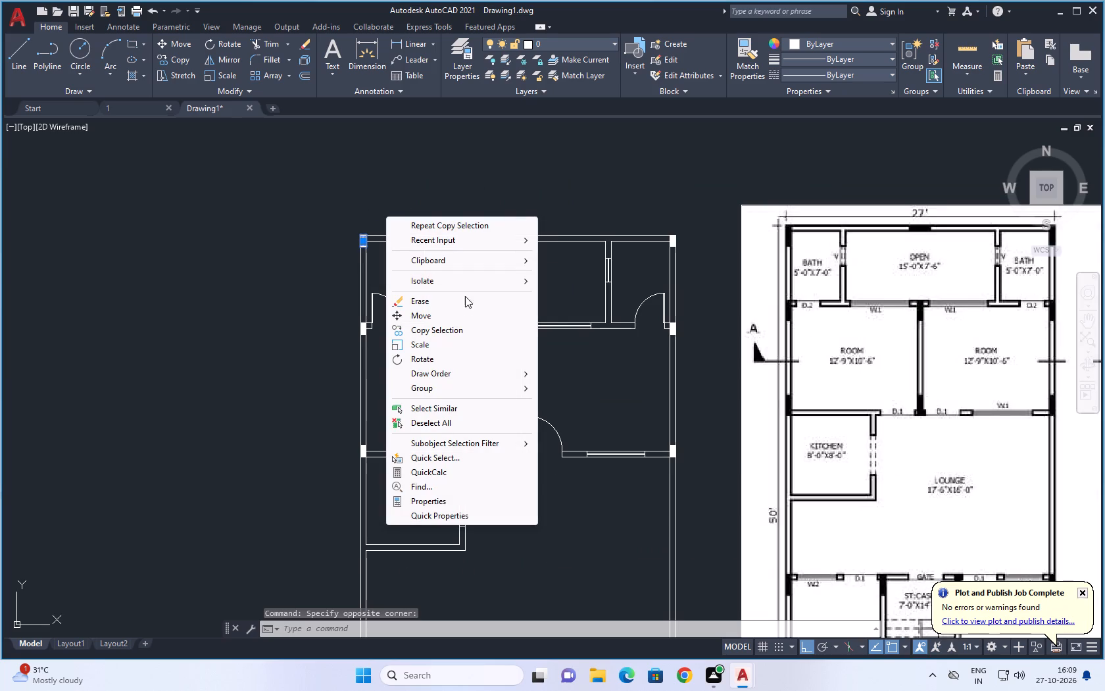
{"action": "left_click", "coordinate": [455, 323]}
{"action": "left_click", "coordinate": [359, 238]}
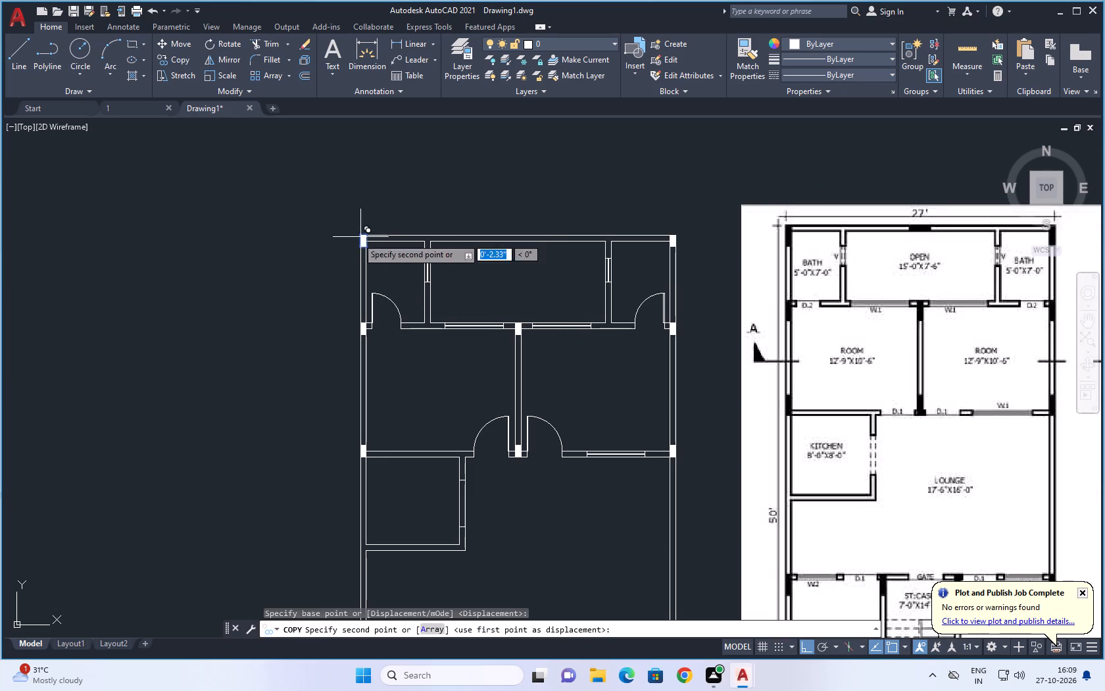
{"action": "left_click", "coordinate": [320, 238]}
{"action": "key", "text": "Escape"}
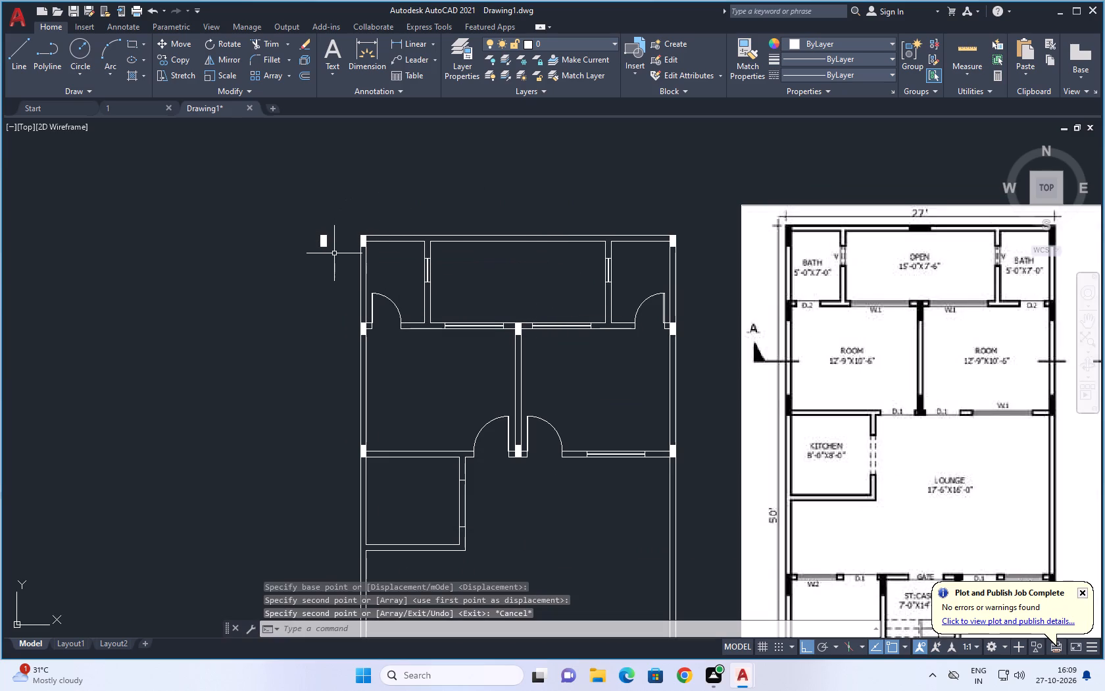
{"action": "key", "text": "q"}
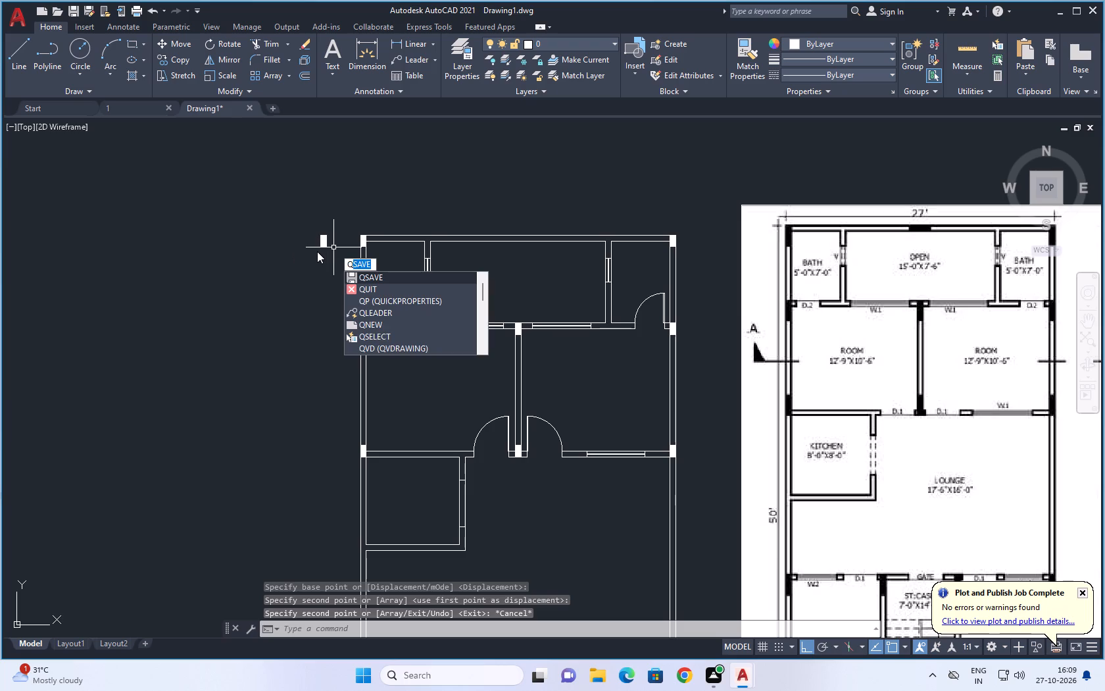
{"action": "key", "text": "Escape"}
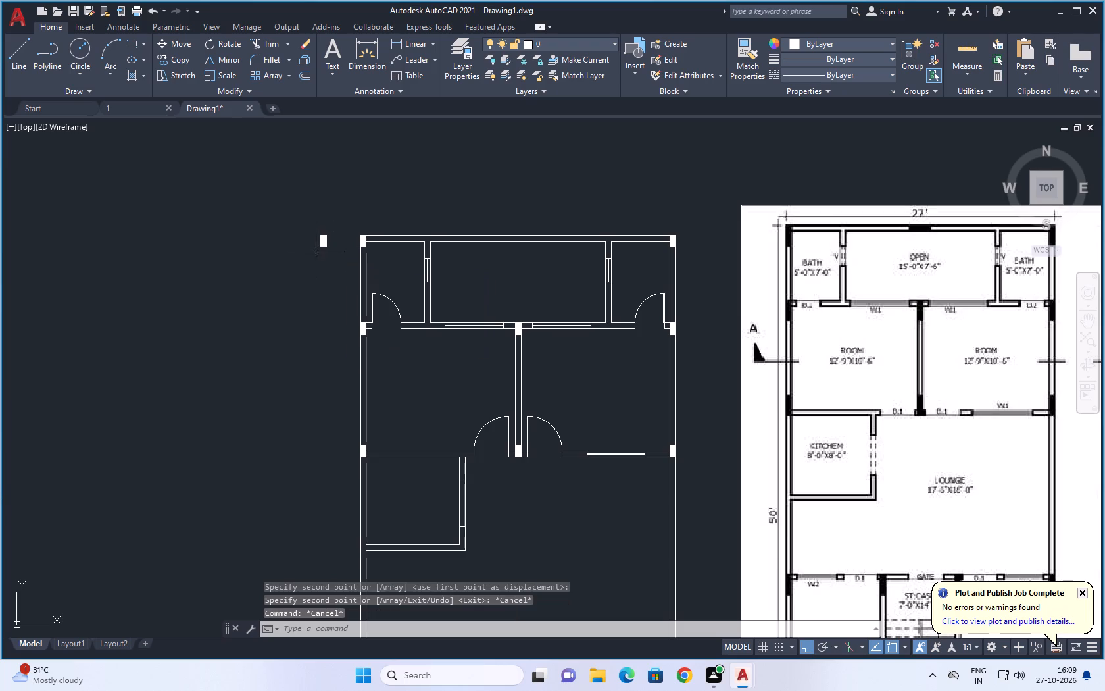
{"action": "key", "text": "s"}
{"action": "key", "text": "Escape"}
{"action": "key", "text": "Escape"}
Rotate the copied column outside the plan by 90° about its centre so that it lies horizontally.
{"action": "left_click_drag", "start_coordinate": [345, 220], "coordinate": [335, 261]}
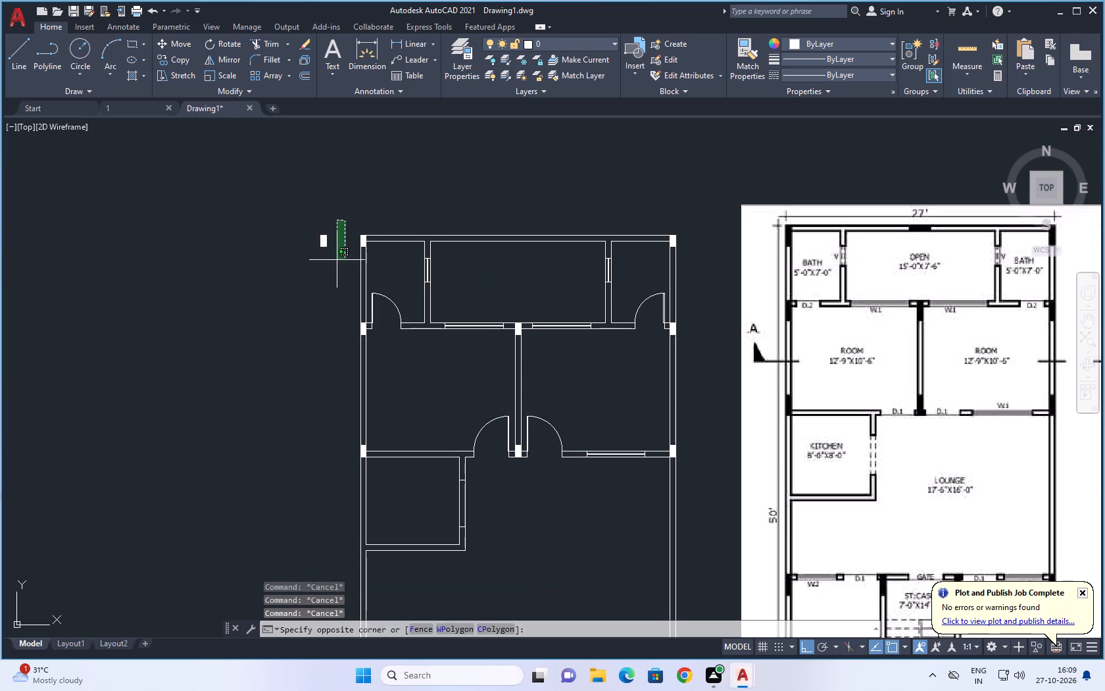
{"action": "left_click_drag", "start_coordinate": [335, 261], "coordinate": [322, 155]}
{"action": "key", "text": "r"}
{"action": "key", "text": "0"}
{"action": "key", "text": "o"}
{"action": "key", "text": "space"}
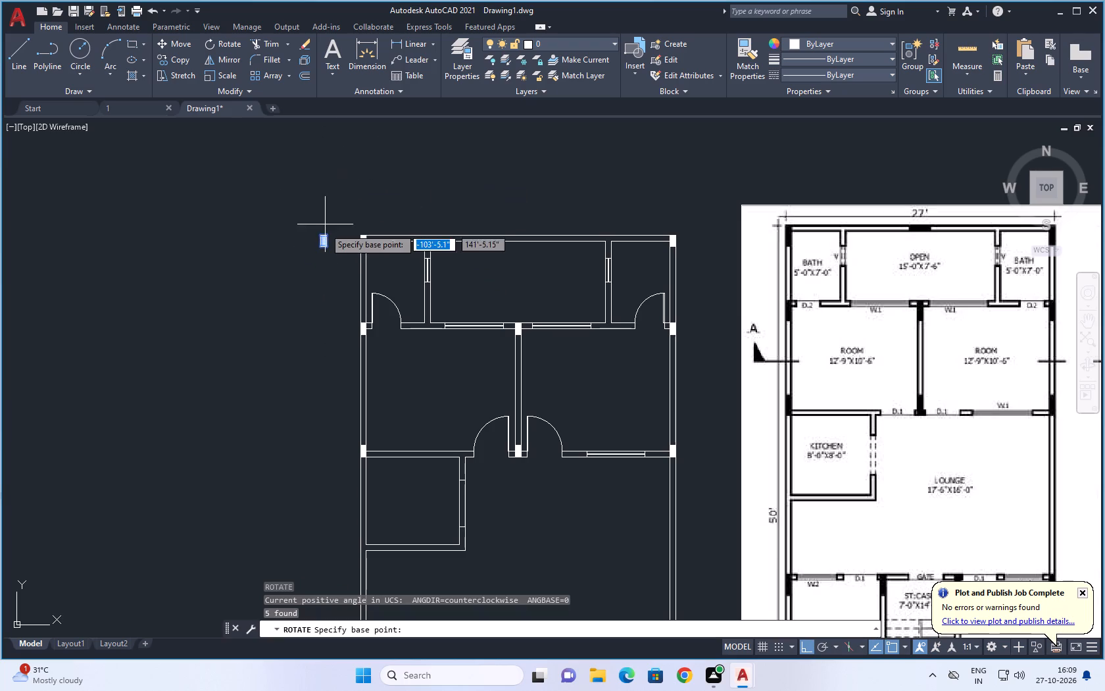
{"action": "scroll", "coordinate": [320, 239], "scroll_direction": "up", "scroll_amount": 4}
{"action": "left_click", "coordinate": [339, 259]}
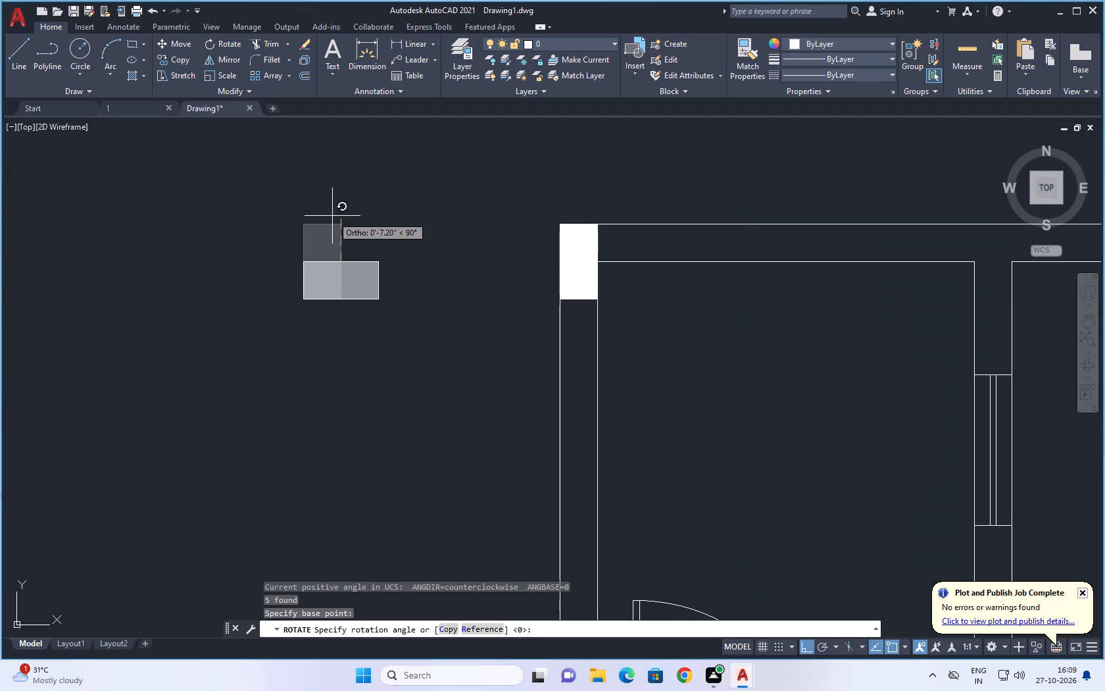
{"action": "left_click", "coordinate": [332, 215]}
Move the horizontal column into the rear outer wall at the midpoint of the OPEN area, fitting it between the two wall lines.
{"action": "left_click", "coordinate": [351, 282]}
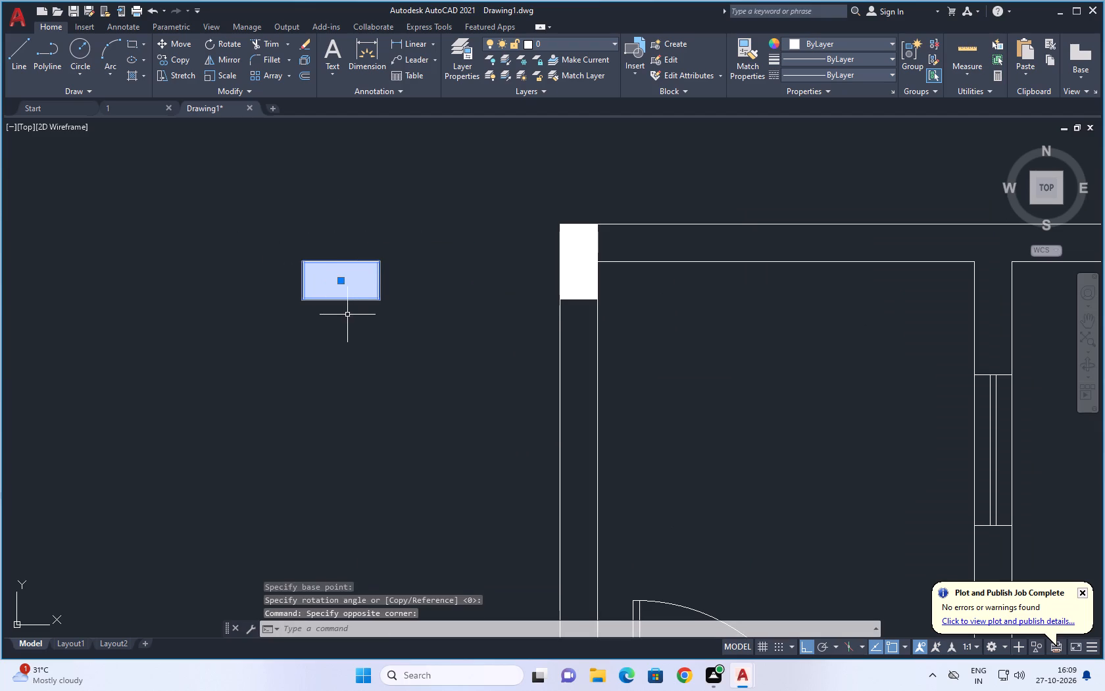
{"action": "right_click_drag", "start_coordinate": [347, 315], "coordinate": [344, 298]}
{"action": "left_click_drag", "start_coordinate": [399, 403], "coordinate": [399, 397]}
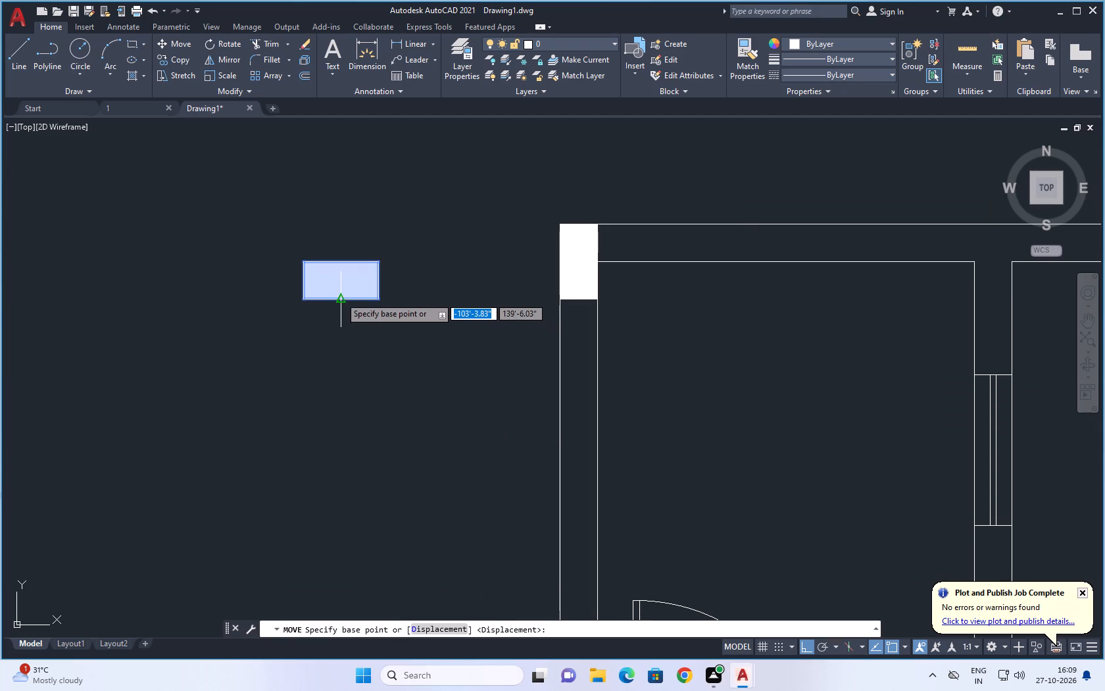
{"action": "left_click", "coordinate": [339, 297]}
{"action": "scroll", "coordinate": [339, 300], "scroll_direction": "down", "scroll_amount": 4}
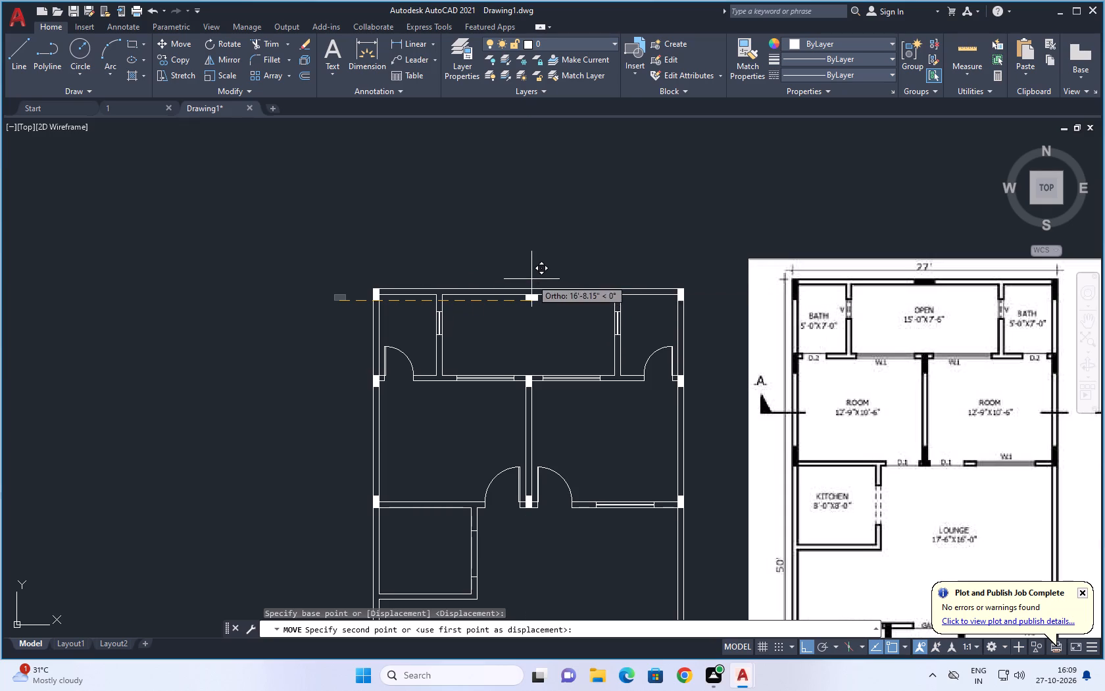
{"action": "left_click", "coordinate": [530, 286]}
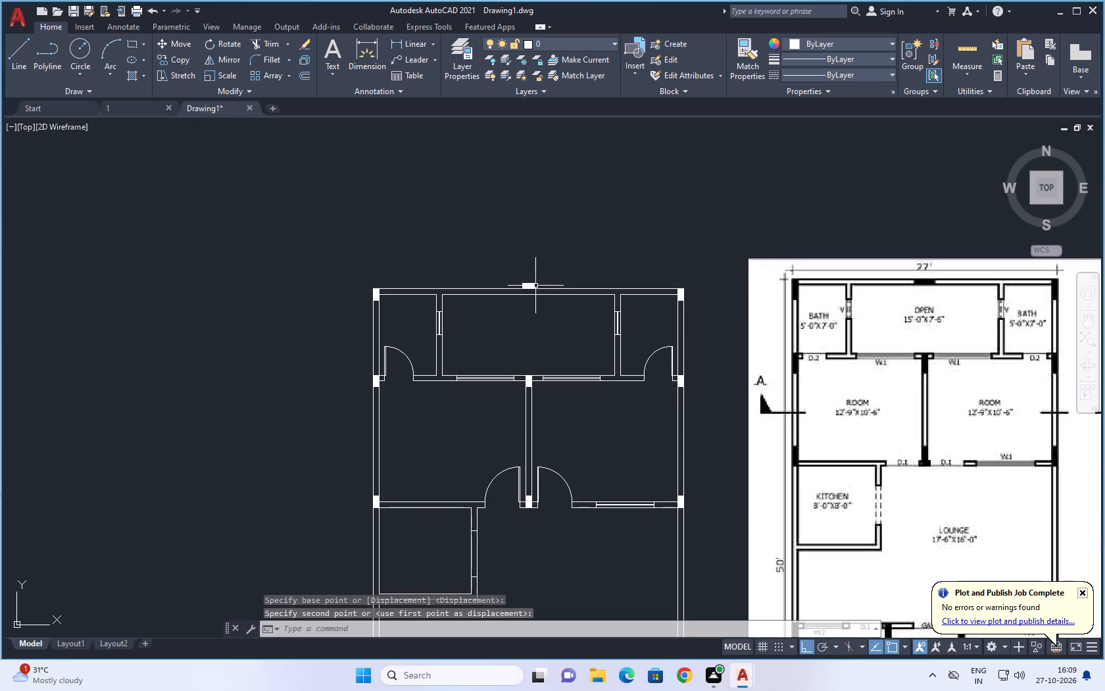
{"action": "left_click", "coordinate": [530, 288]}
{"action": "right_click", "coordinate": [530, 288]}
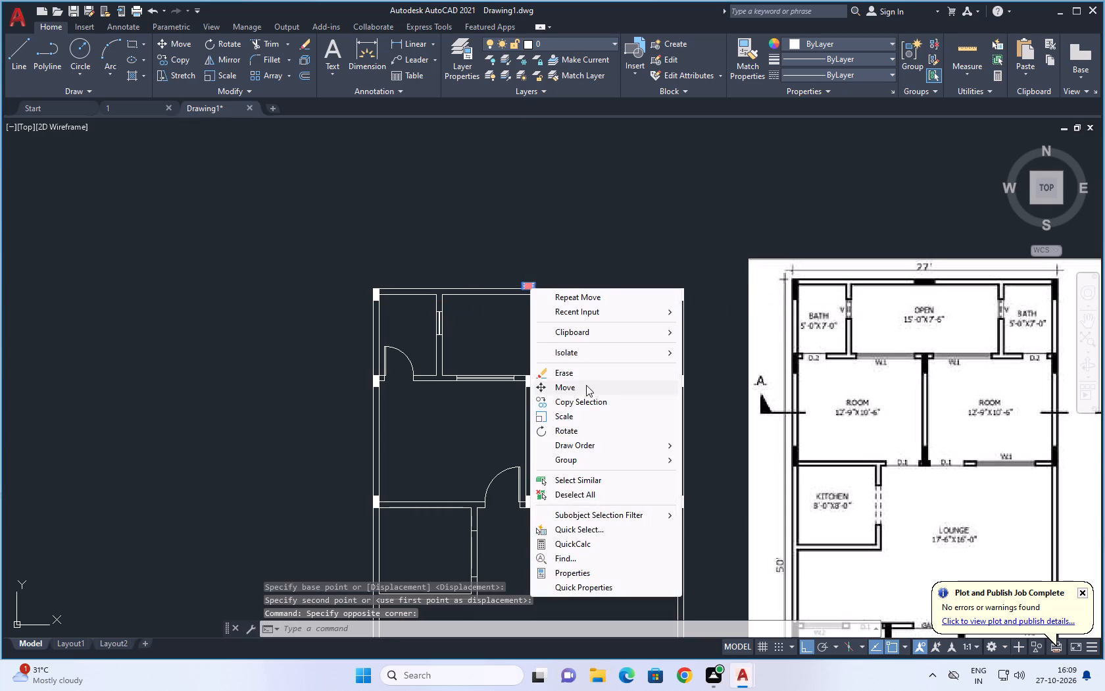
{"action": "left_click", "coordinate": [586, 385]}
{"action": "scroll", "coordinate": [529, 298], "scroll_direction": "up", "scroll_amount": 3}
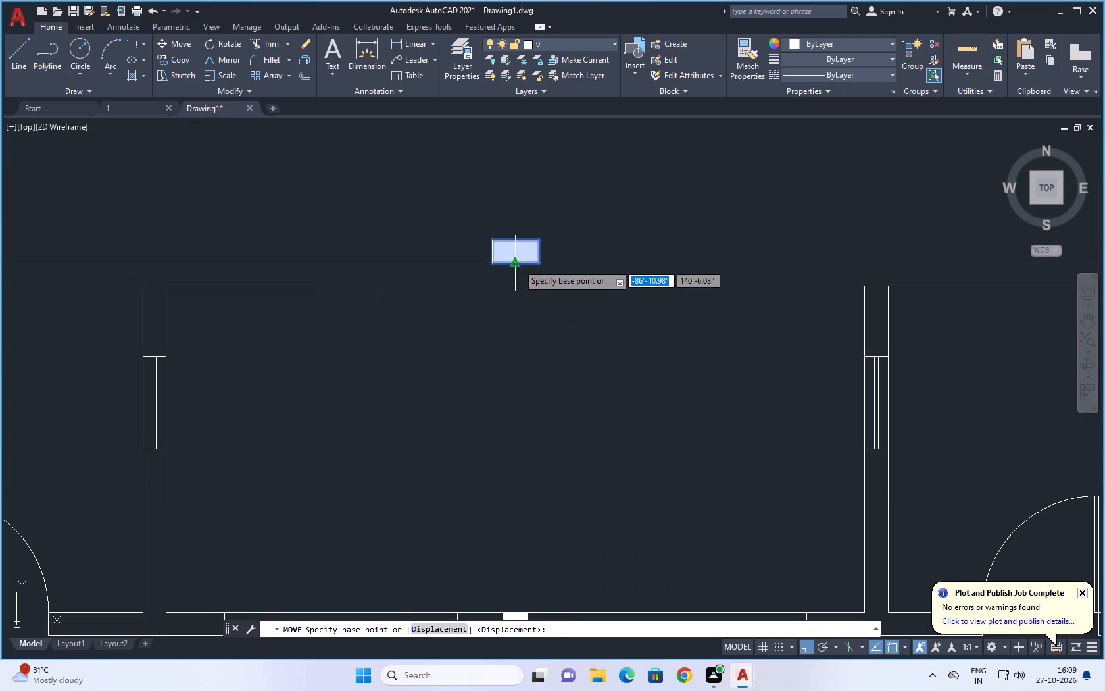
{"action": "left_click", "coordinate": [518, 264]}
{"action": "left_click", "coordinate": [514, 285]}
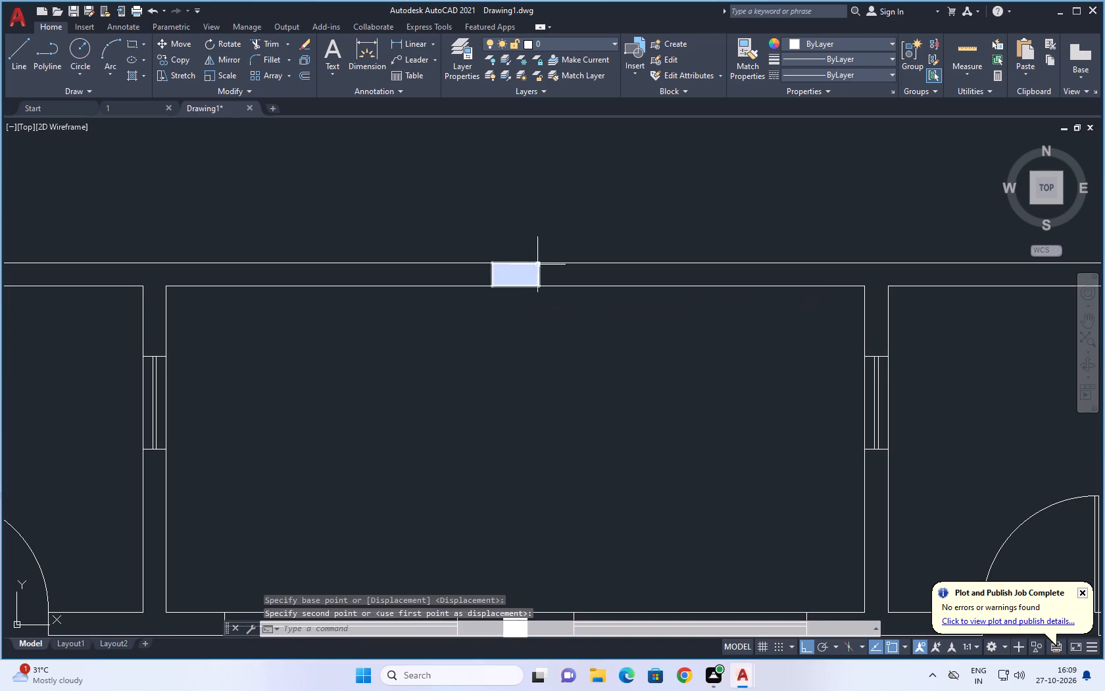
Check the drafted plan against the reference ground floor plan, from the rear wall down to the staircase and front wall.
{"action": "scroll", "coordinate": [554, 255], "scroll_direction": "down", "scroll_amount": 2}
{"action": "scroll", "coordinate": [558, 332], "scroll_direction": "down", "scroll_amount": 1}
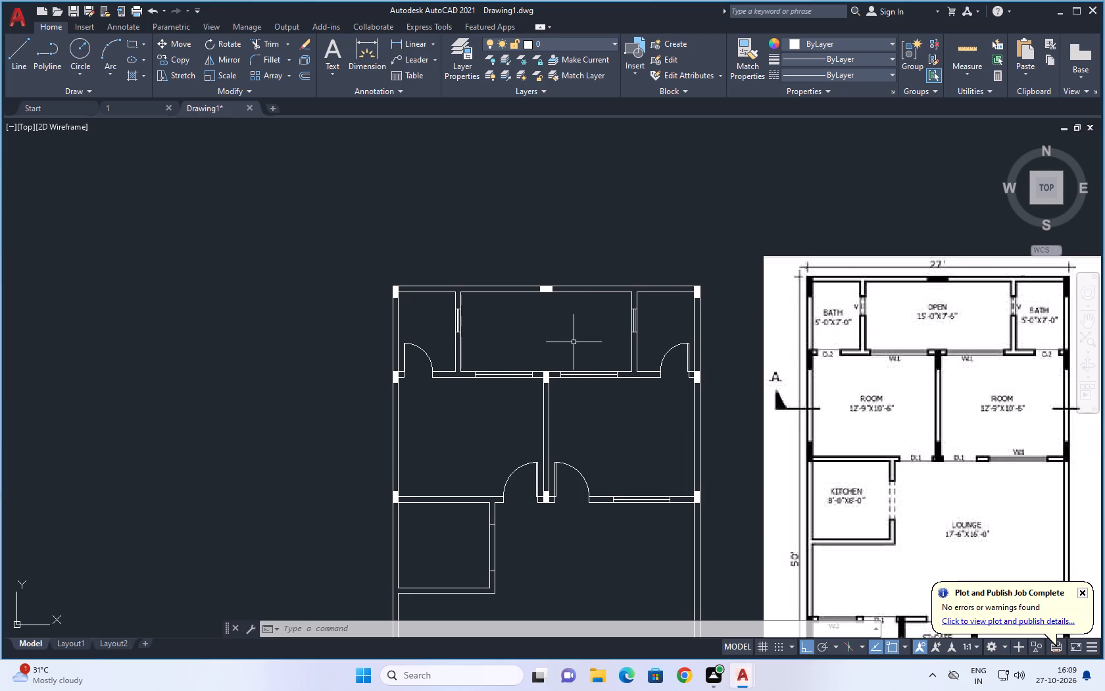
{"action": "scroll", "coordinate": [575, 347], "scroll_direction": "down", "scroll_amount": 1}
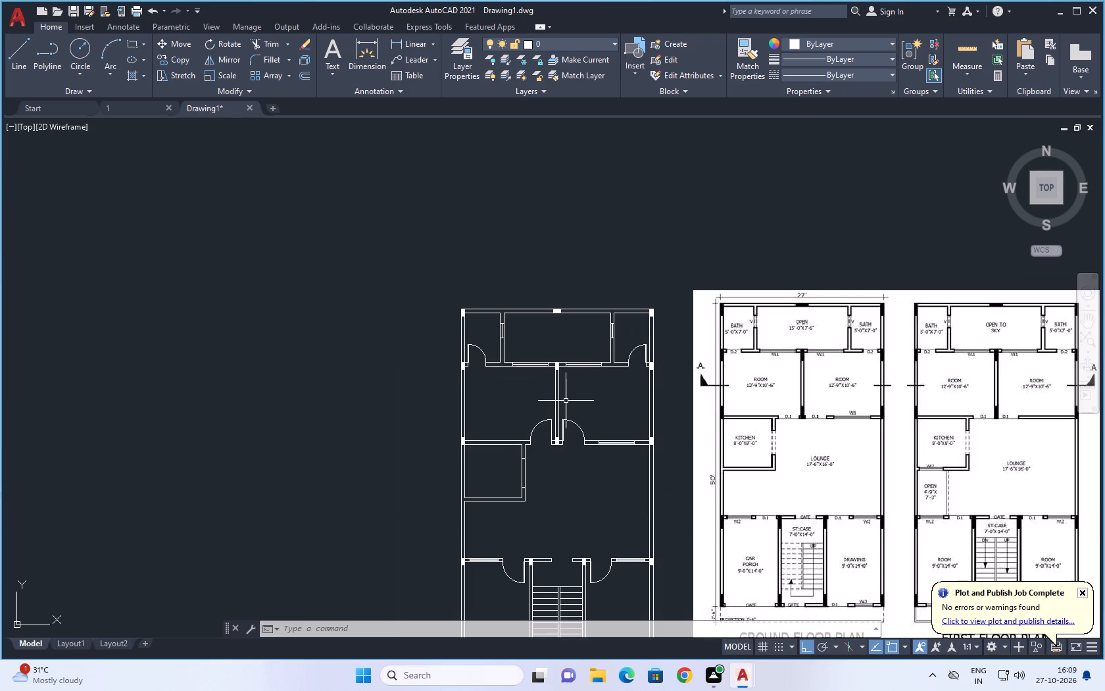
{"action": "scroll", "coordinate": [566, 400], "scroll_direction": "down", "scroll_amount": 1}
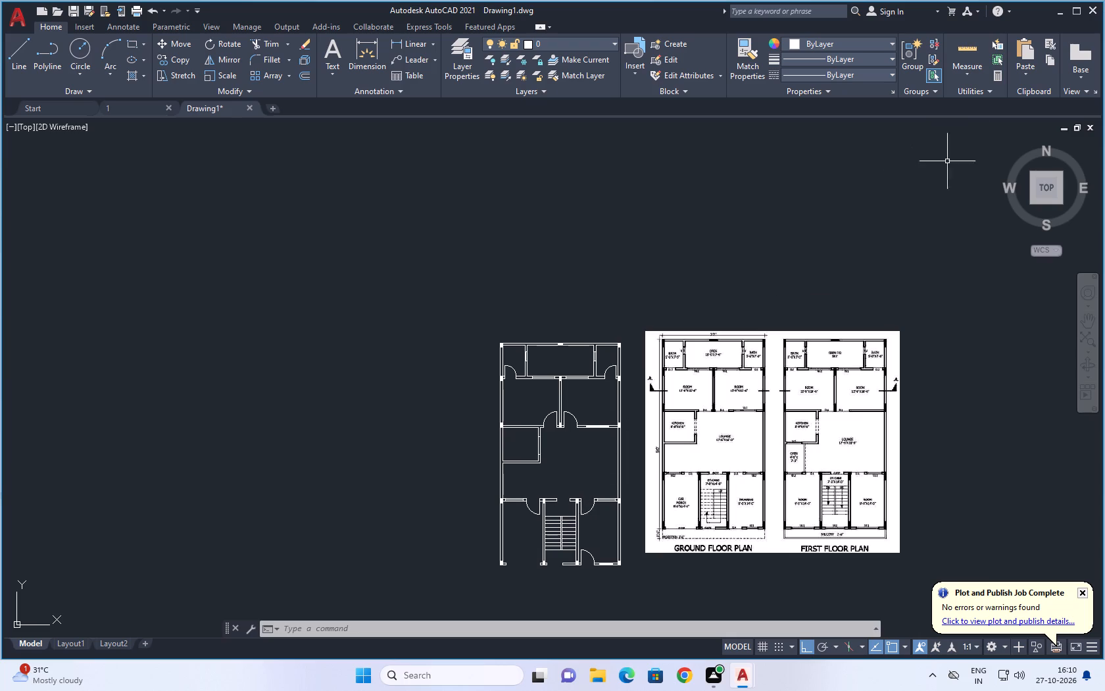
{"action": "scroll", "coordinate": [579, 600], "scroll_direction": "up", "scroll_amount": 2}
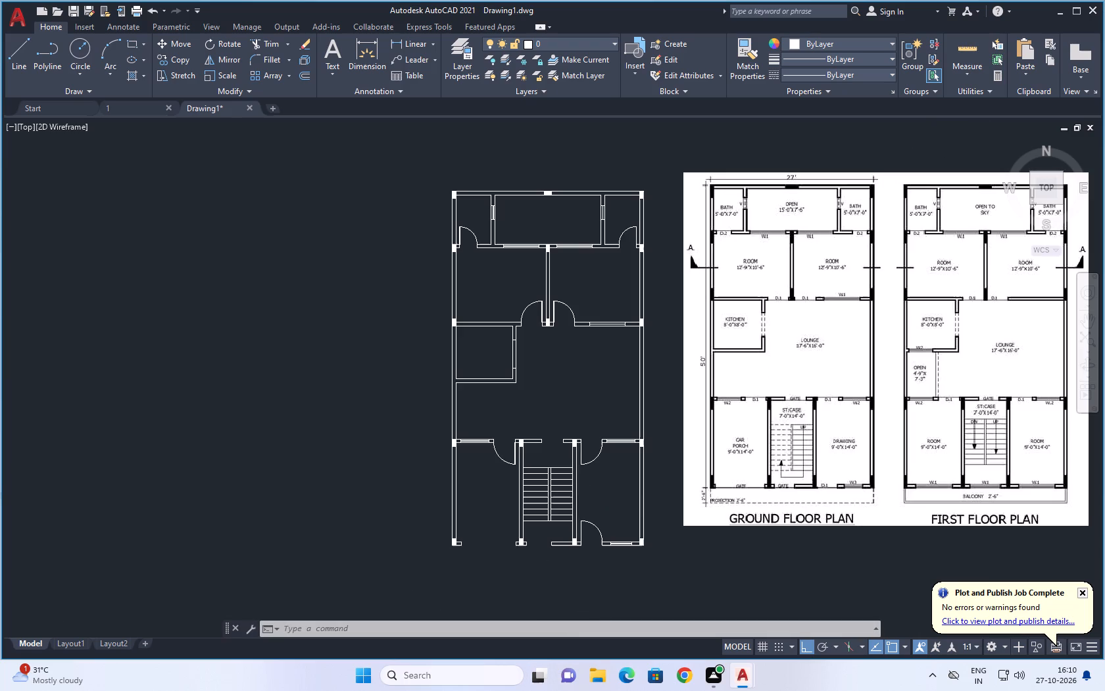
{"action": "key", "text": "Escape"}
{"action": "scroll", "coordinate": [538, 603], "scroll_direction": "down", "scroll_amount": 1}
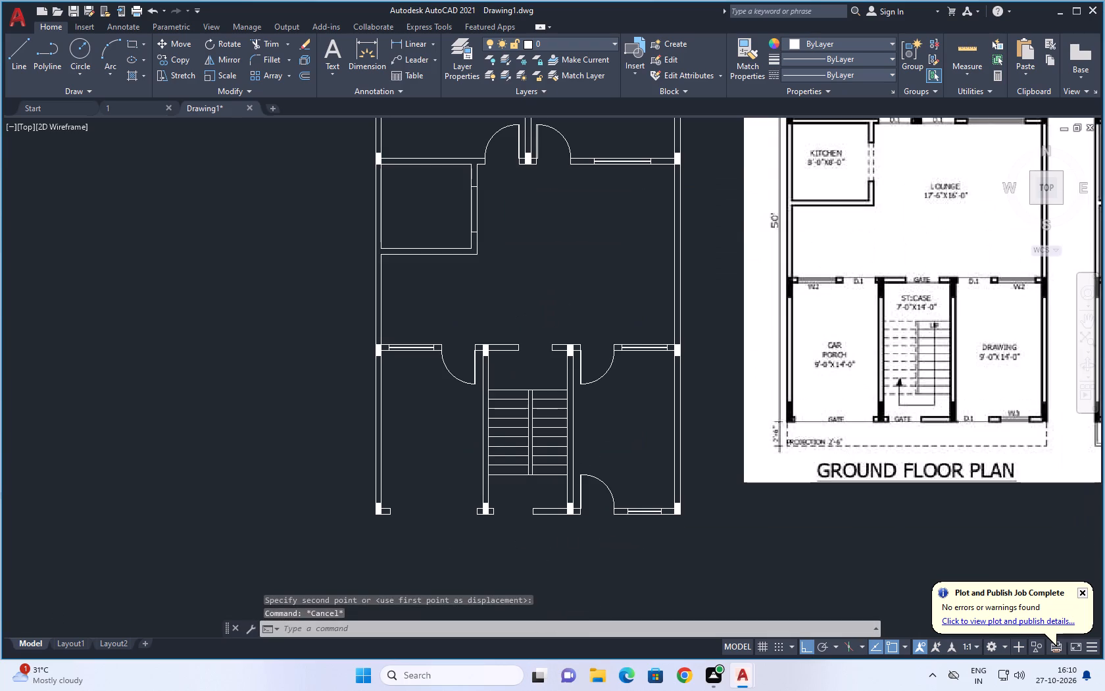
Save the drawing in the Documents folder under the file name 2.
{"action": "key", "text": "ctrl+s"}
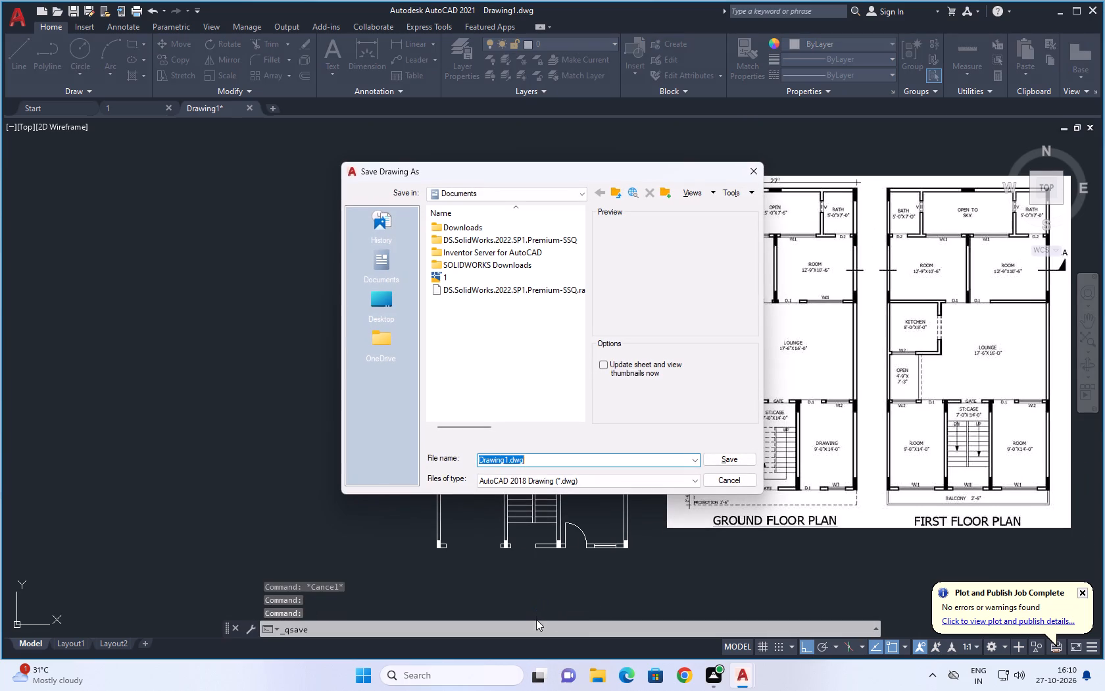
{"action": "key", "text": "BackSpace"}
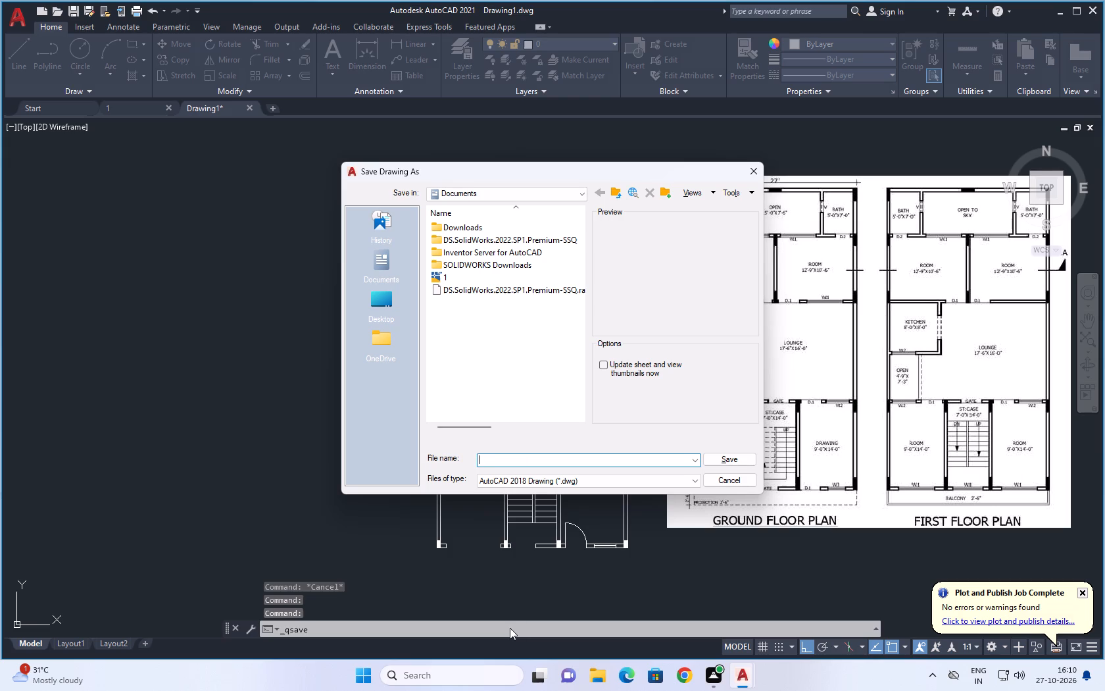
{"action": "key", "text": "2"}
{"action": "key", "text": "Return"}
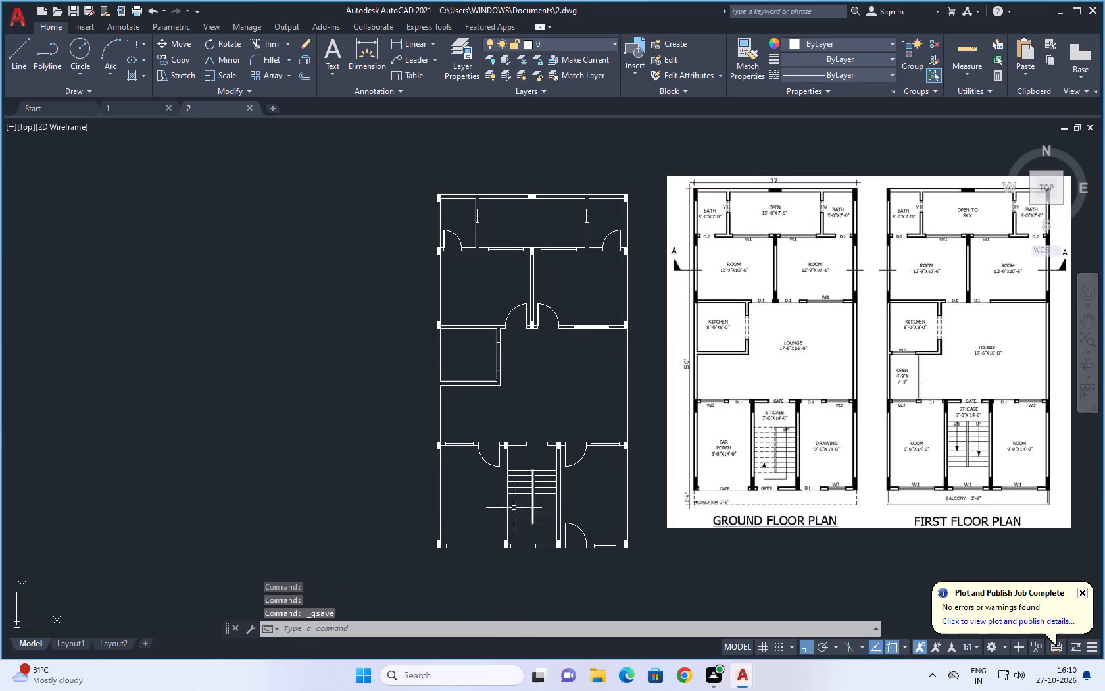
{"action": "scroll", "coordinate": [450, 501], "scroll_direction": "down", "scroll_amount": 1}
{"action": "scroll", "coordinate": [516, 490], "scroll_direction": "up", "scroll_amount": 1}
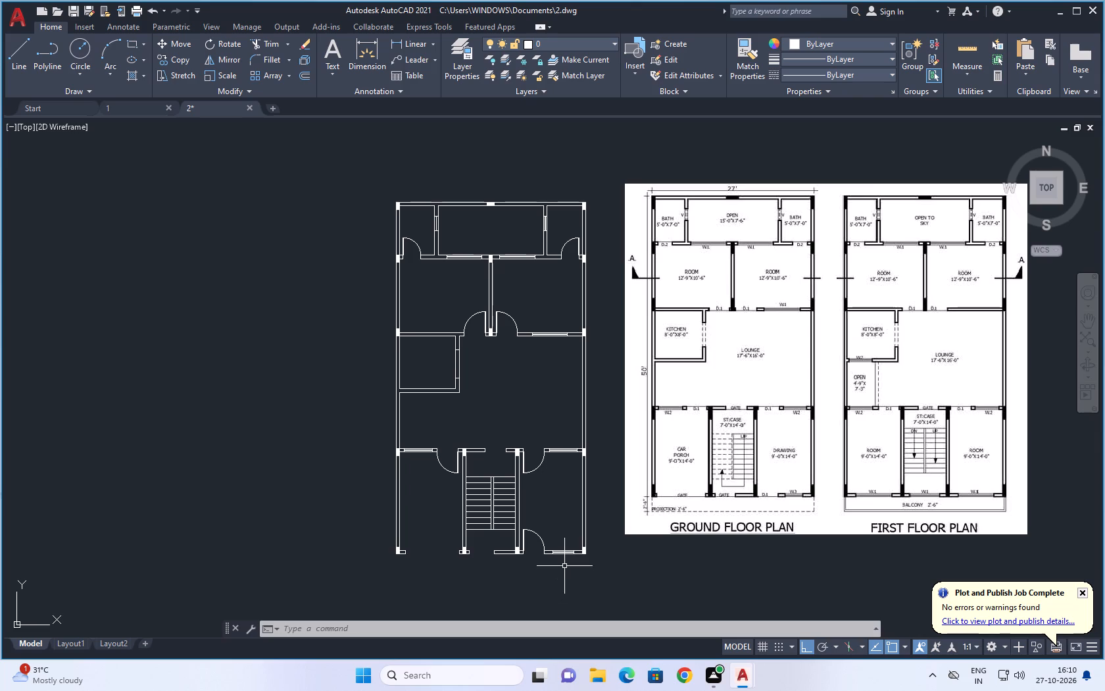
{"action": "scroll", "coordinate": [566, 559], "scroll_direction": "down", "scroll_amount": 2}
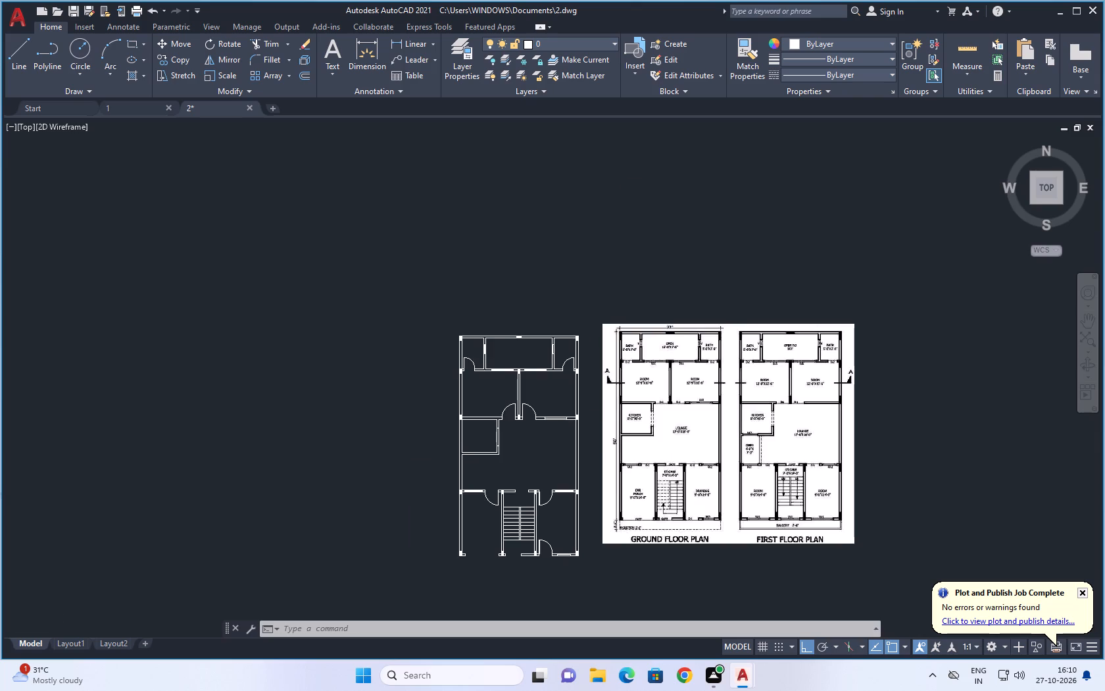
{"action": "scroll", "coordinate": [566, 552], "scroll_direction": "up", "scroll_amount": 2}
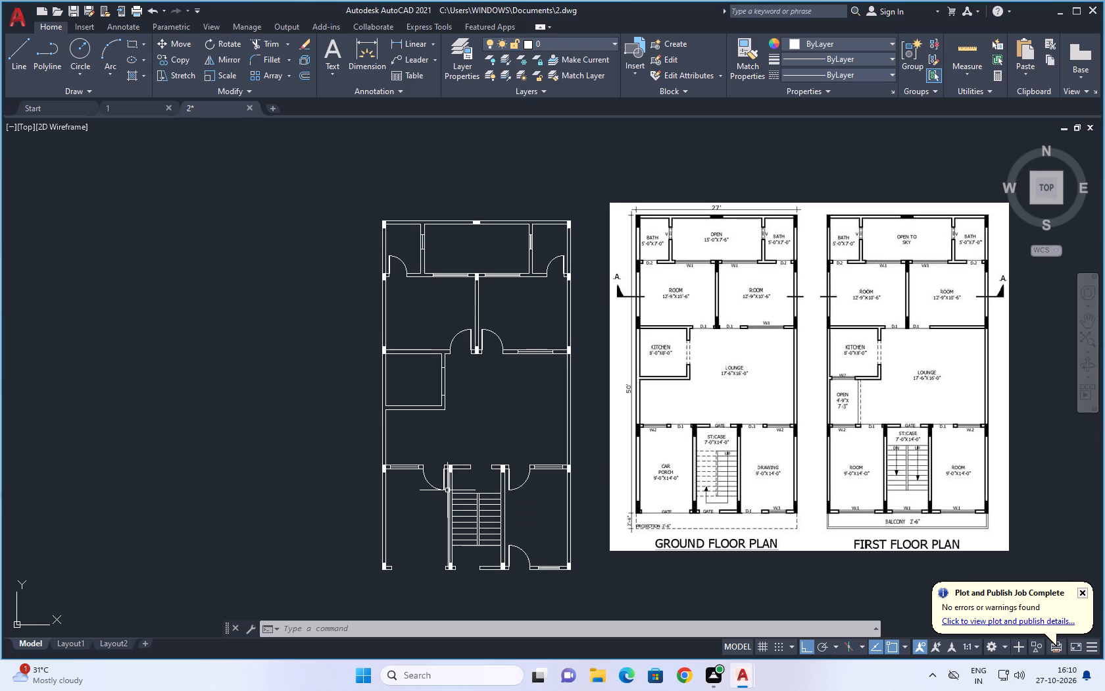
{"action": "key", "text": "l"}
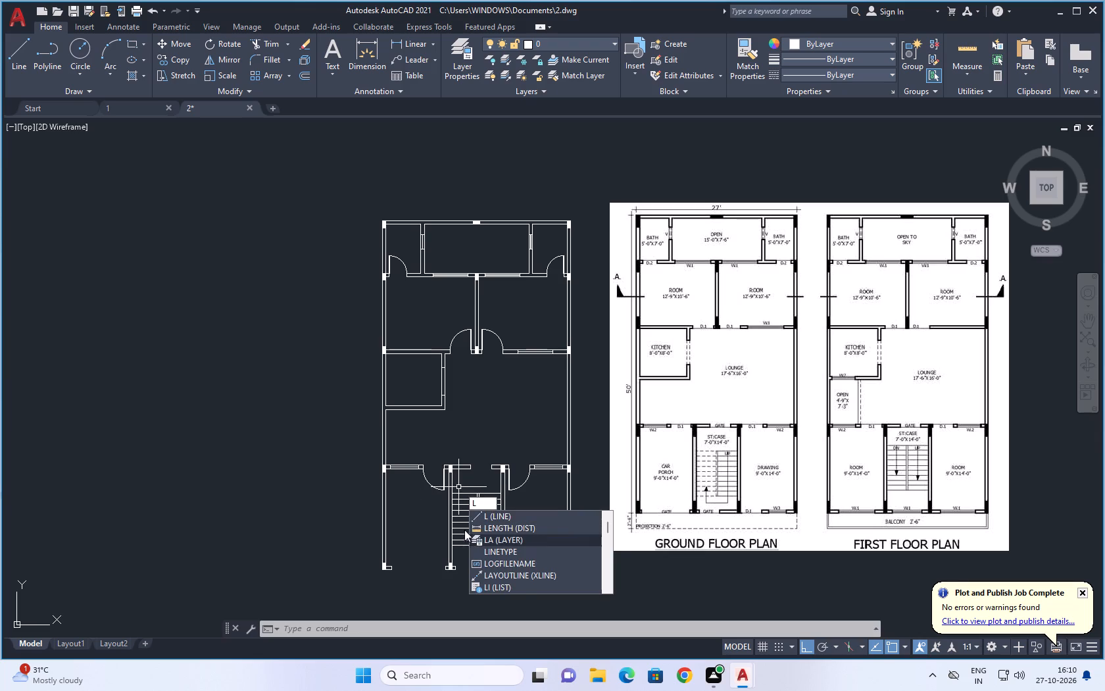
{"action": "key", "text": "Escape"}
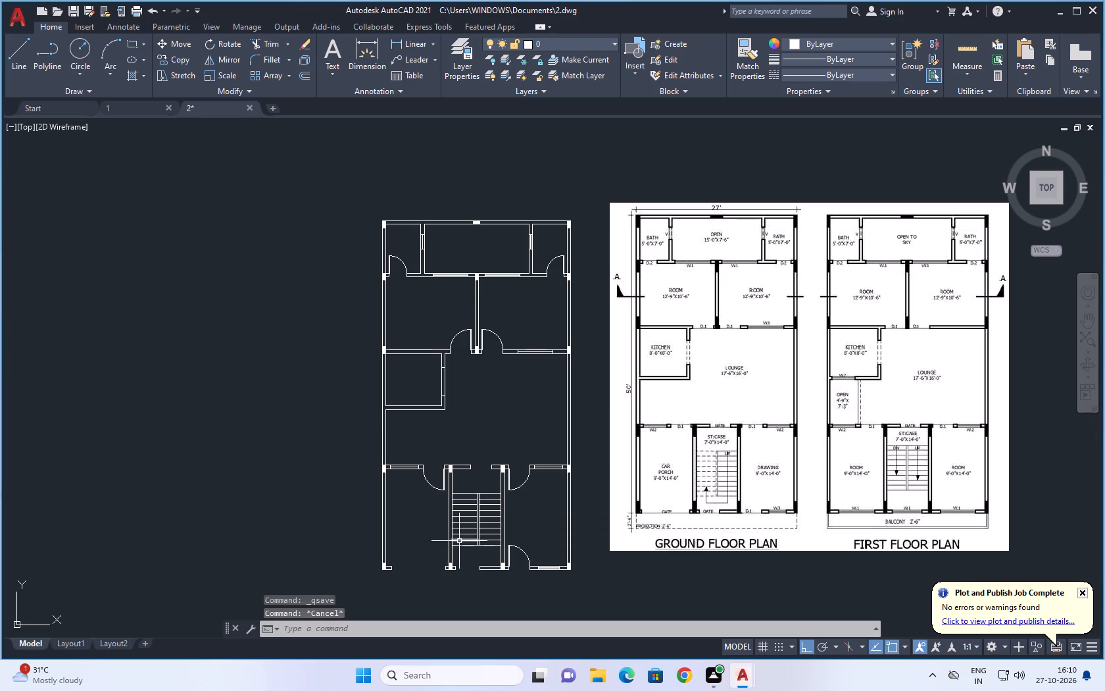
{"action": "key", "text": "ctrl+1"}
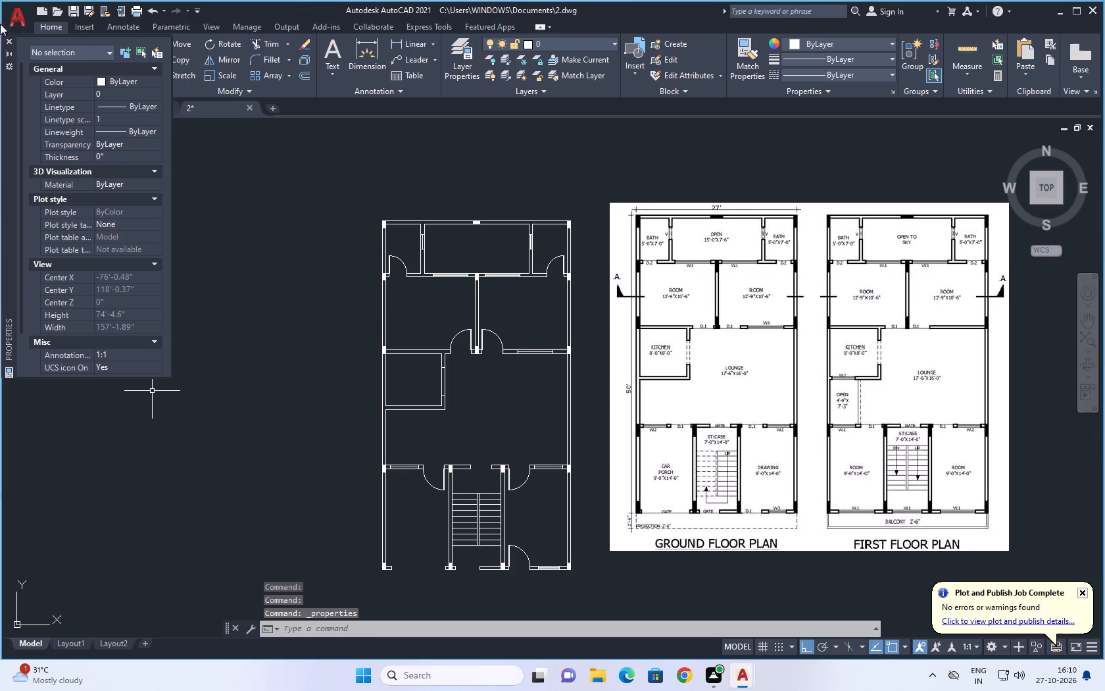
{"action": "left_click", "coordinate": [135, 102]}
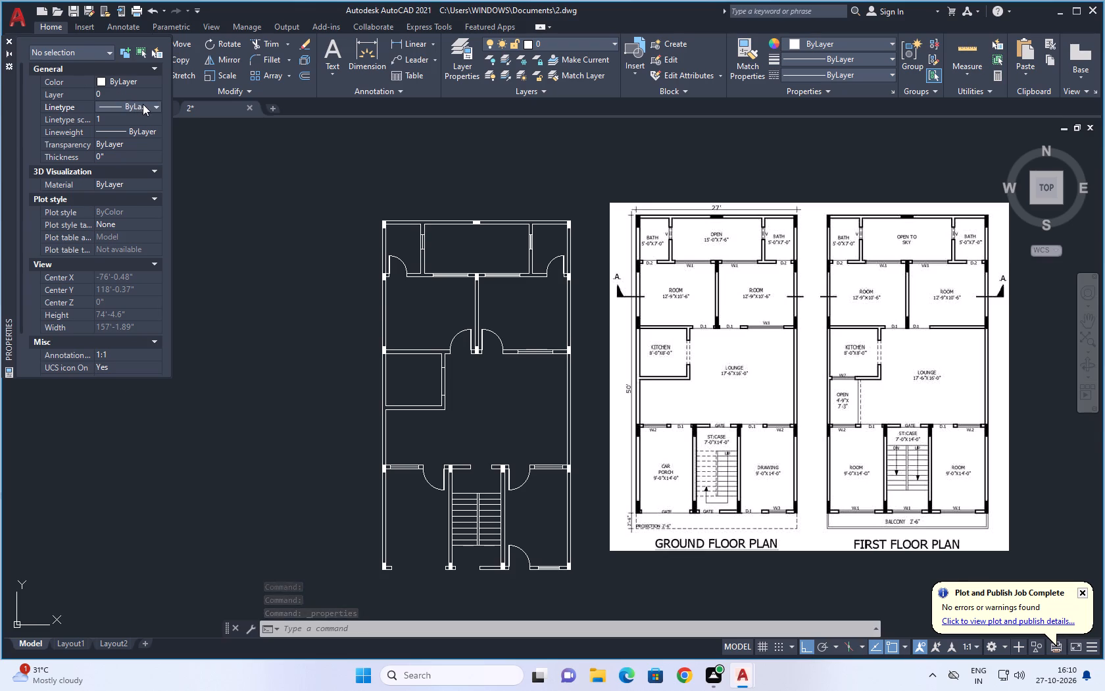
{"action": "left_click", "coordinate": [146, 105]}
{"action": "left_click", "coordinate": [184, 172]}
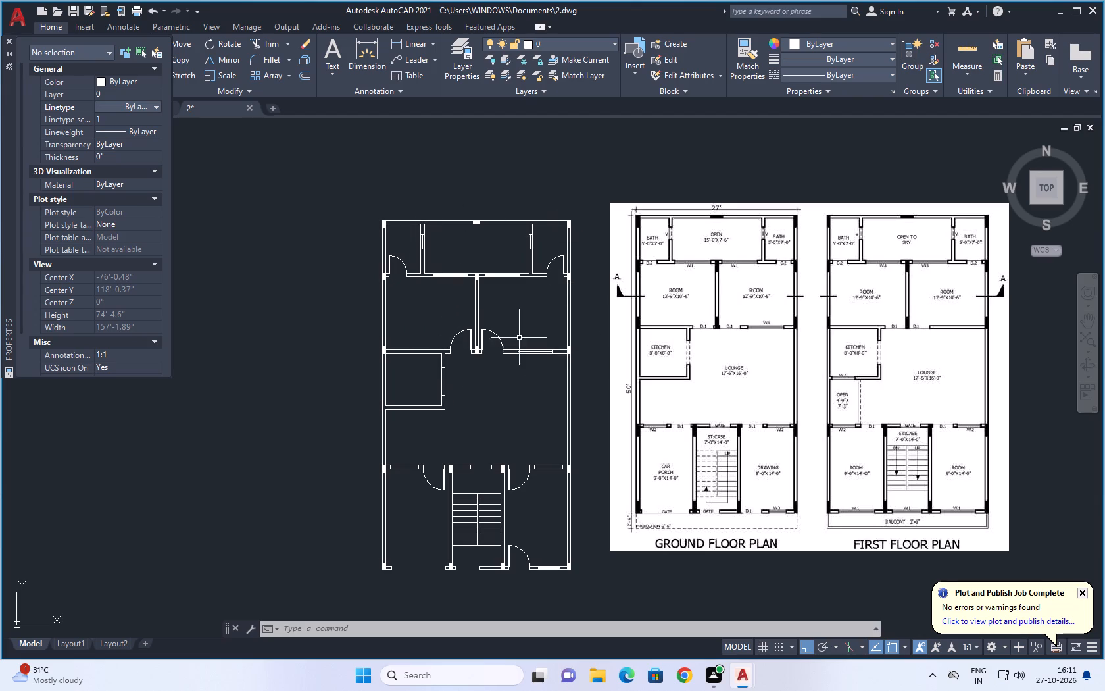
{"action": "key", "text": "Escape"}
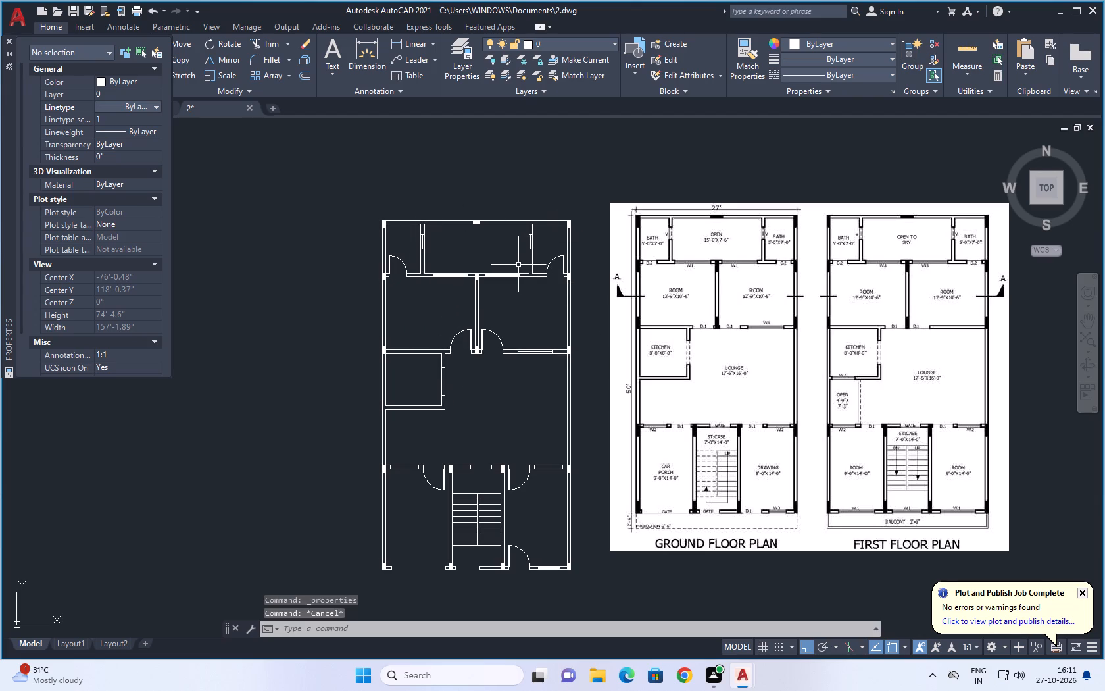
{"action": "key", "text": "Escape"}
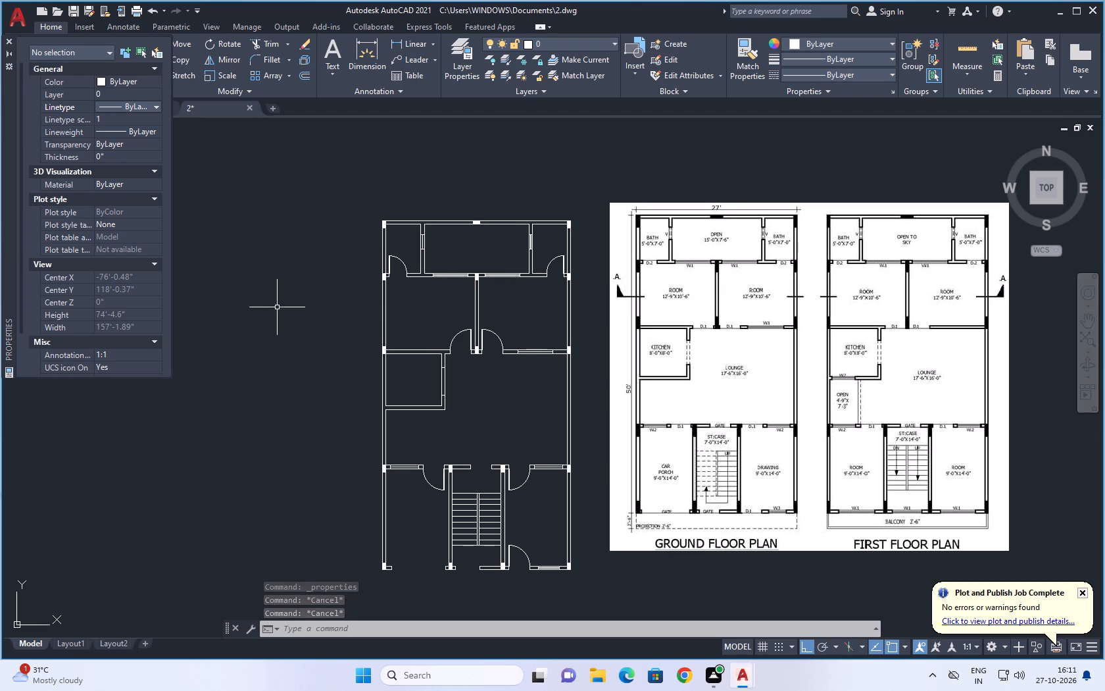
Place a multiline text box in the rear bath beside the OPEN area's west wall and enter BATH in capitals.
{"action": "key", "text": "t"}
{"action": "key", "text": "space"}
{"action": "scroll", "coordinate": [405, 241], "scroll_direction": "up", "scroll_amount": 3}
{"action": "left_click", "coordinate": [330, 210]}
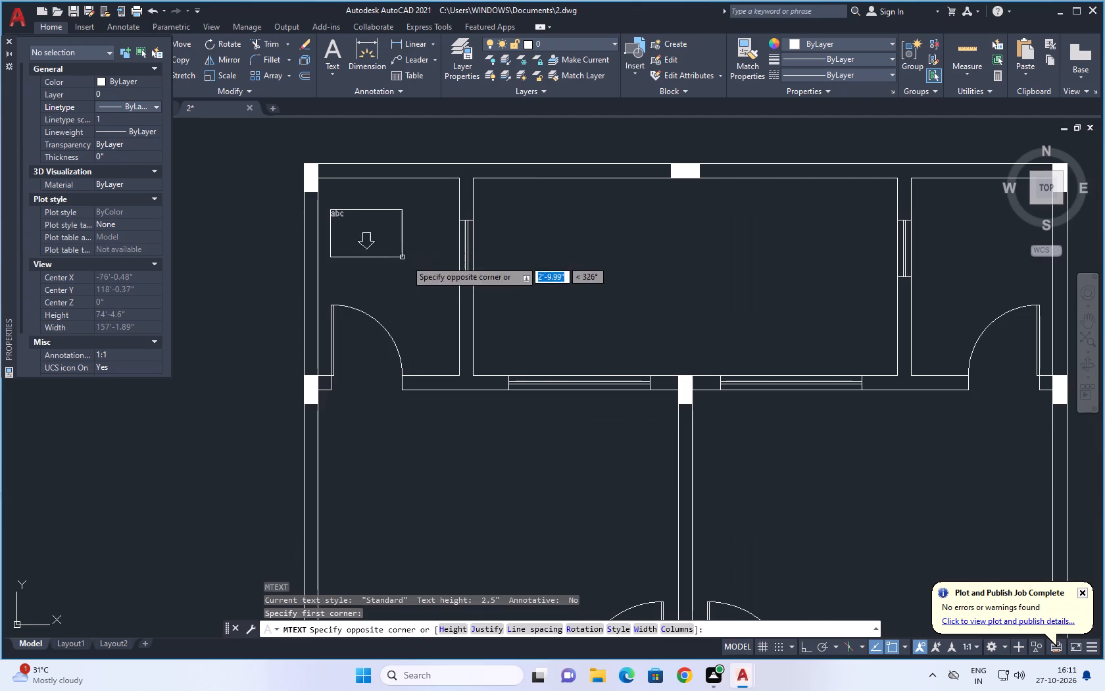
{"action": "left_click", "coordinate": [449, 294]}
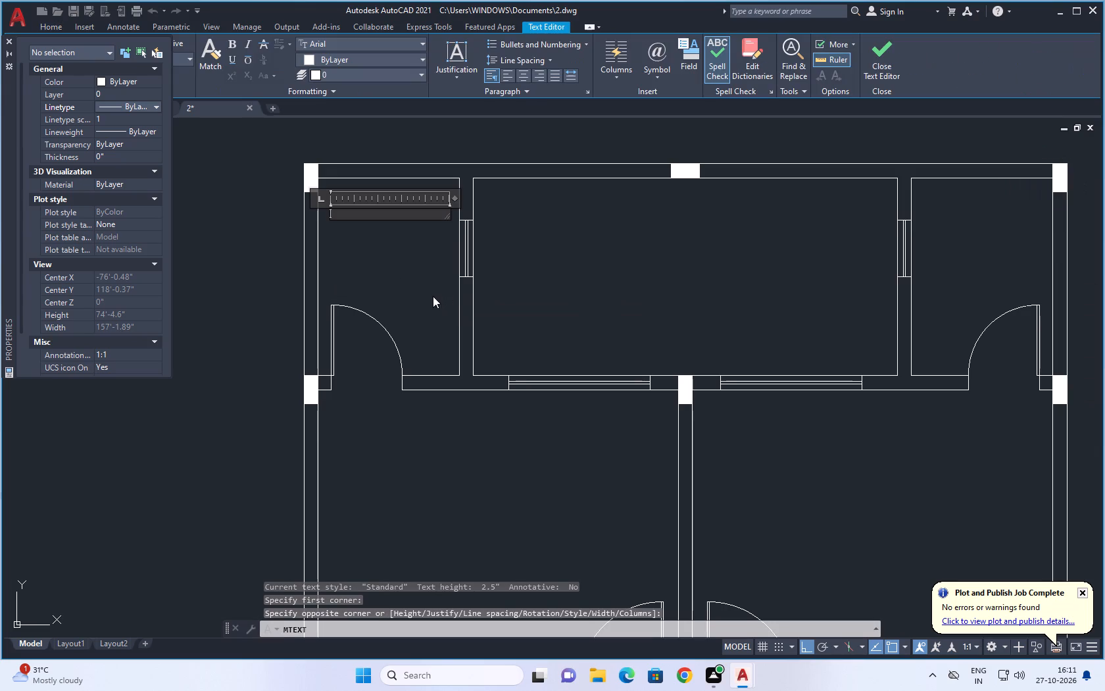
{"action": "key", "text": "b"}
{"action": "key", "text": "a"}
{"action": "key", "text": "t"}
{"action": "key", "text": "h"}
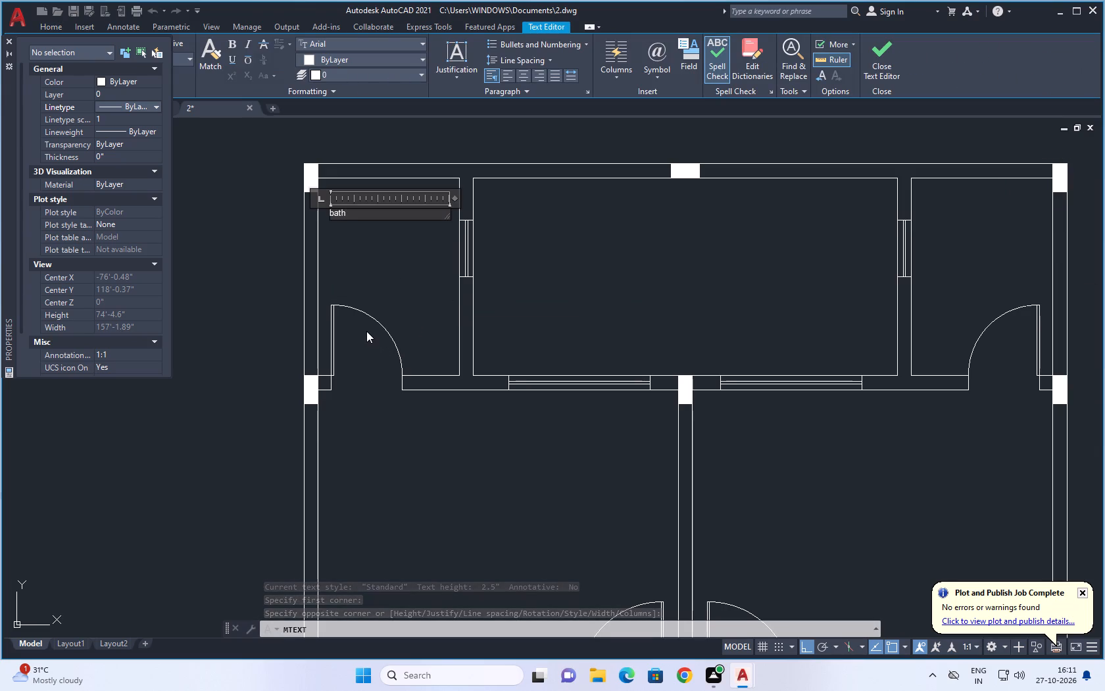
{"action": "key", "text": "BackSpace"}
{"action": "key", "text": "BackSpace"}
{"action": "key", "text": "BackSpace"}
{"action": "key", "text": "BackSpace"}
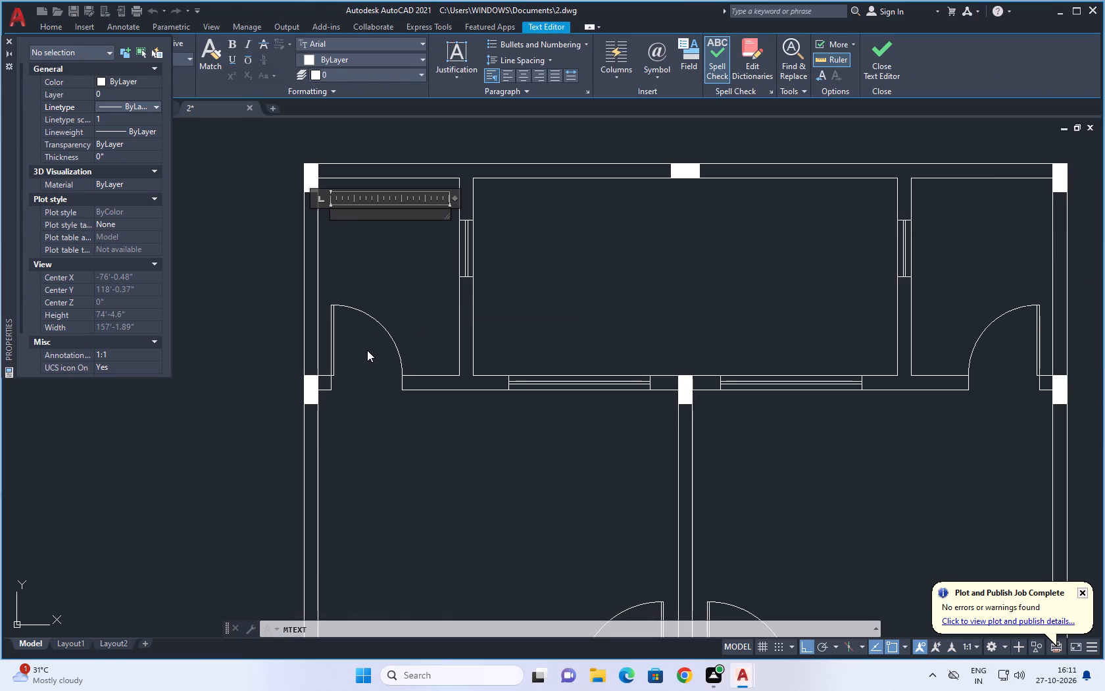
{"action": "key", "text": "b"}
{"action": "type", "text": "ATH"}
Add the room size 5'0" X 7'0" as a second line under BATH, following the reference plan.
{"action": "key", "text": "Return"}
{"action": "scroll", "coordinate": [352, 307], "scroll_direction": "down", "scroll_amount": 3}
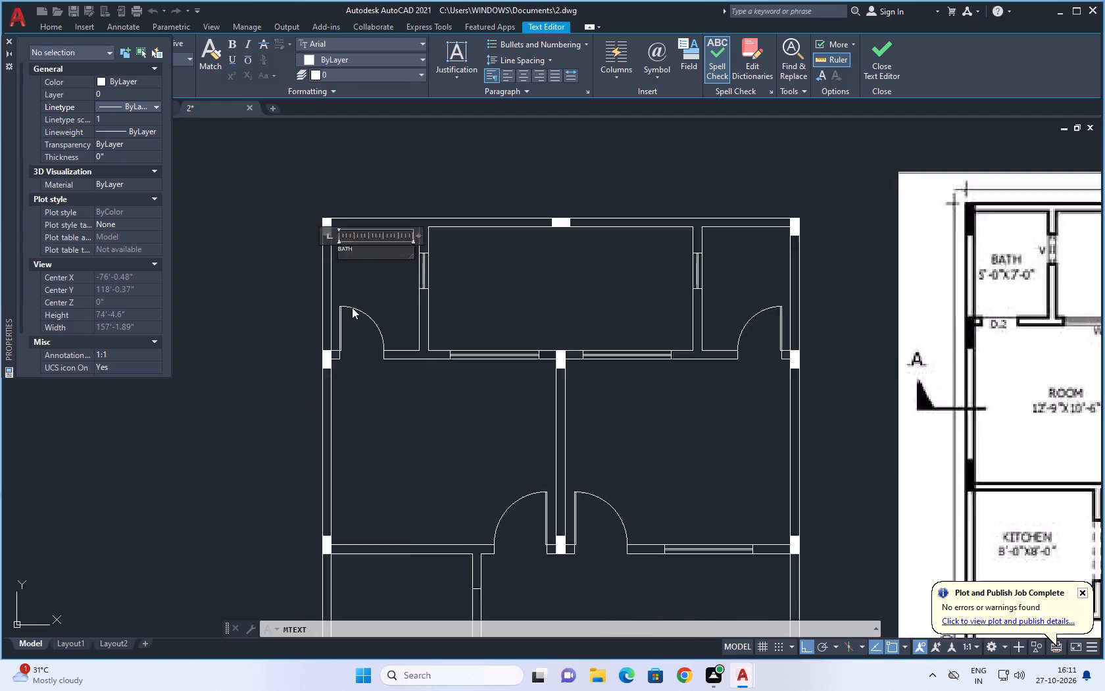
{"action": "scroll", "coordinate": [352, 307], "scroll_direction": "down", "scroll_amount": 1}
{"action": "scroll", "coordinate": [480, 275], "scroll_direction": "up", "scroll_amount": 3}
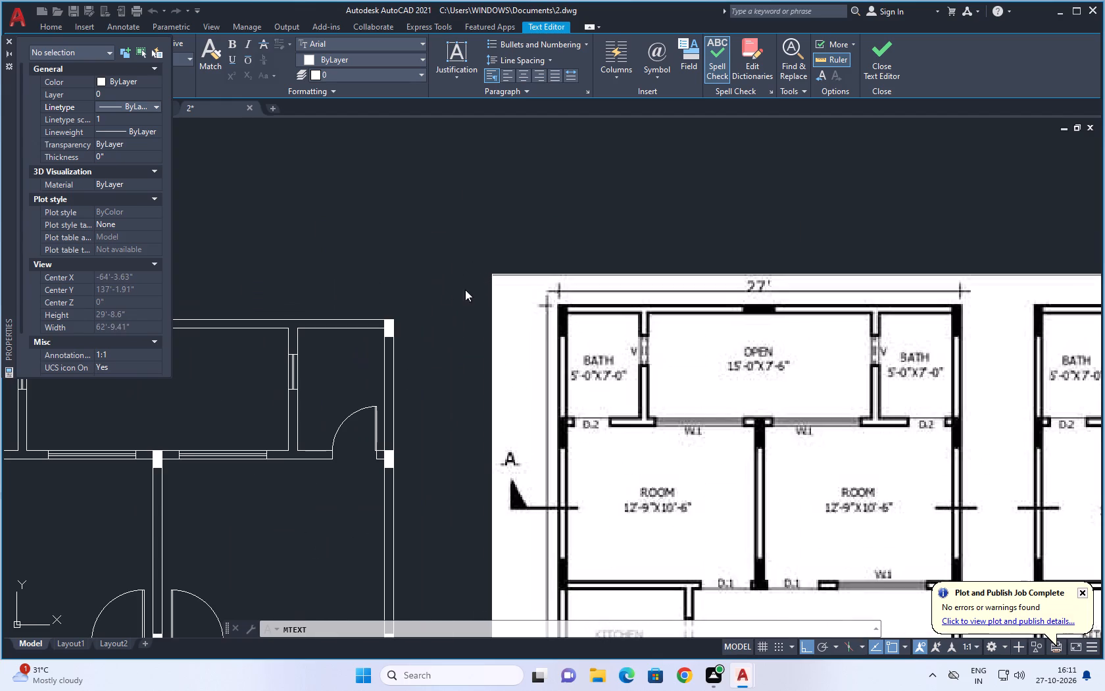
{"action": "key", "text": "5"}
{"action": "key", "text": "apostrophe"}
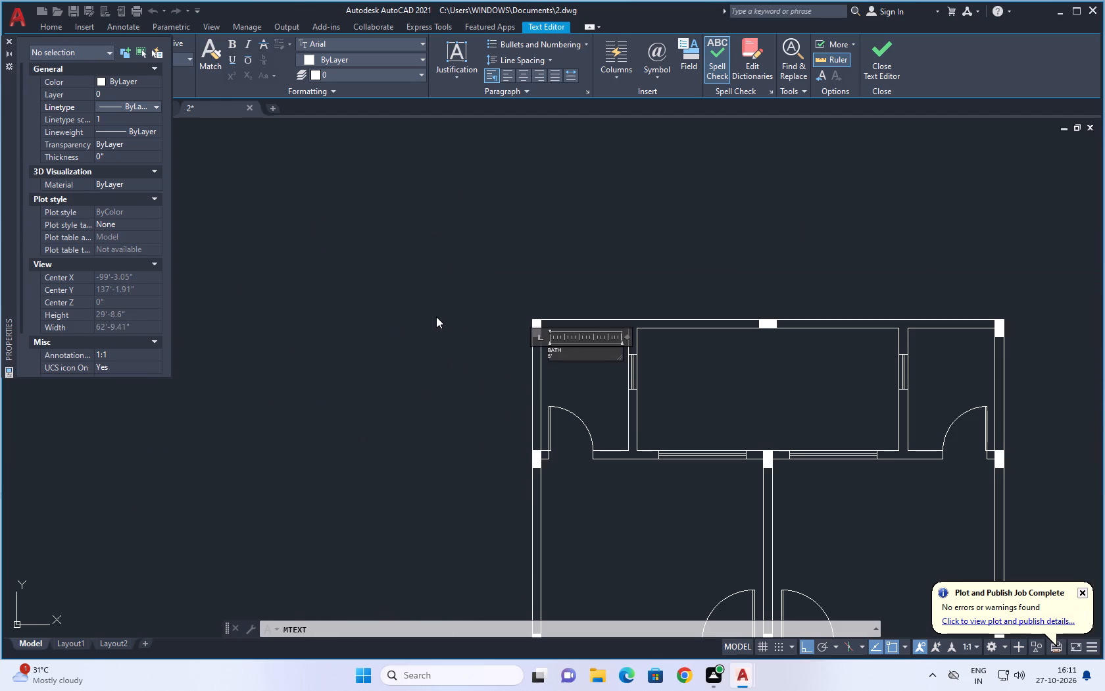
{"action": "key", "text": "0"}
{"action": "key", "text": "shift+quotedbl"}
{"action": "key", "text": "space"}
{"action": "type", "text": "X"}
{"action": "key", "text": "space"}
{"action": "scroll", "coordinate": [404, 323], "scroll_direction": "down", "scroll_amount": 2}
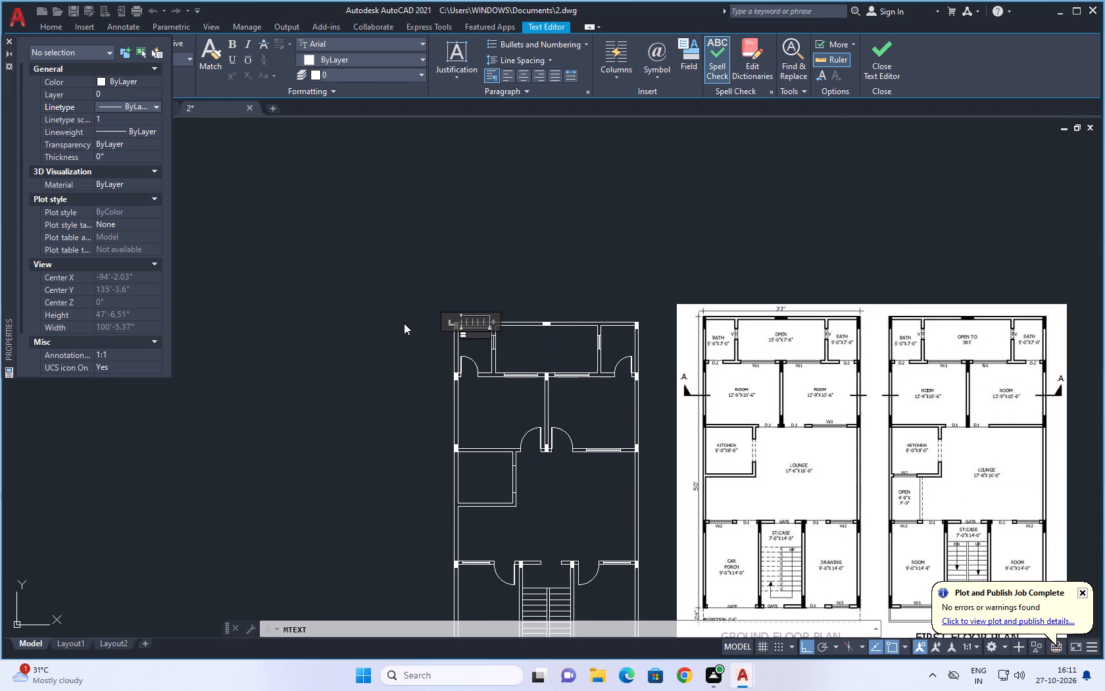
{"action": "key", "text": "7"}
{"action": "key", "text": "apostrophe"}
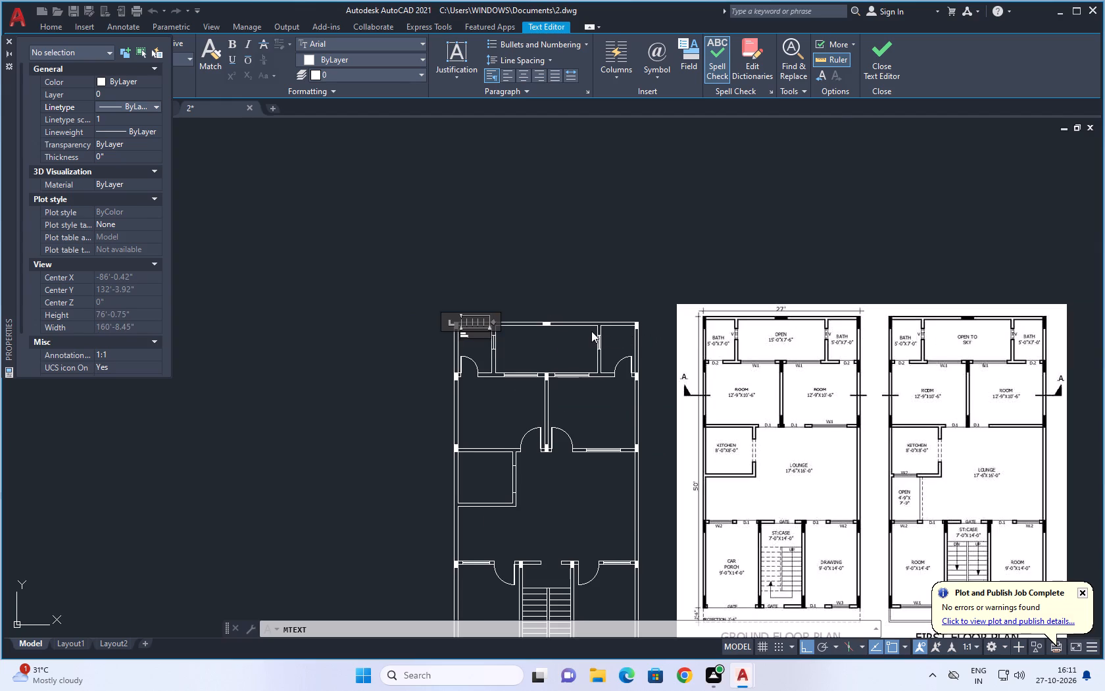
{"action": "key", "text": "0"}
{"action": "key", "text": "shift+quotedbl"}
Centre both lines of the BATH label and set their text height to 8".
{"action": "scroll", "coordinate": [473, 330], "scroll_direction": "up", "scroll_amount": 4}
{"action": "left_click_drag", "start_coordinate": [458, 372], "coordinate": [342, 361]}
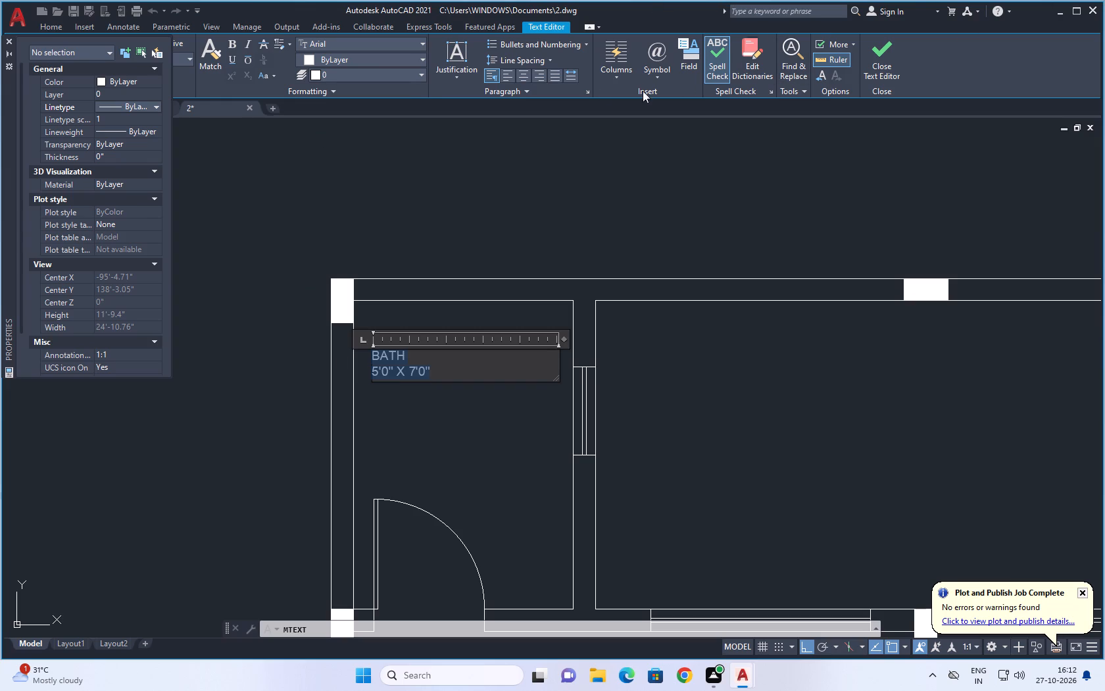
{"action": "left_click", "coordinate": [528, 73]}
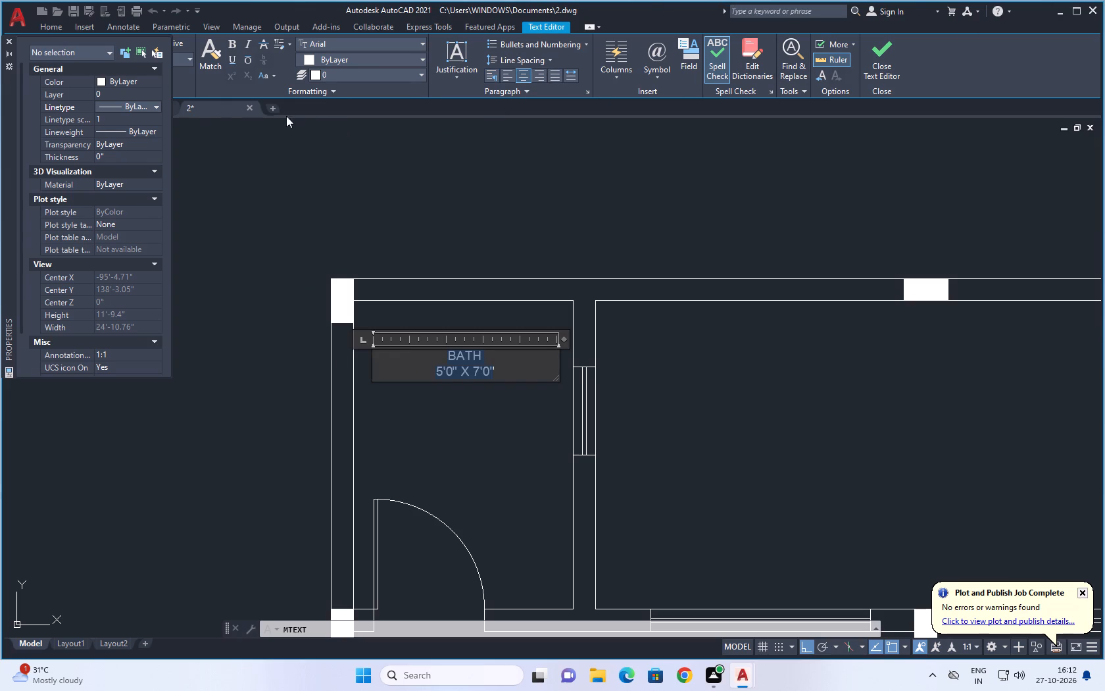
{"action": "left_click", "coordinate": [10, 41]}
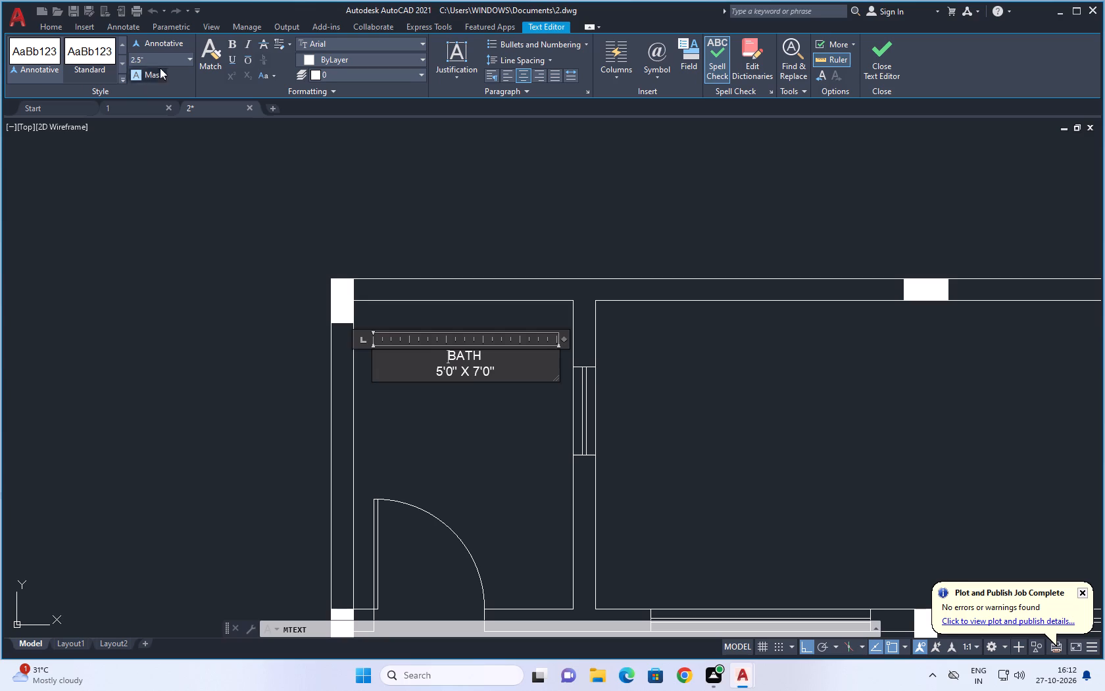
{"action": "left_click", "coordinate": [160, 61]}
{"action": "key", "text": "BackSpace"}
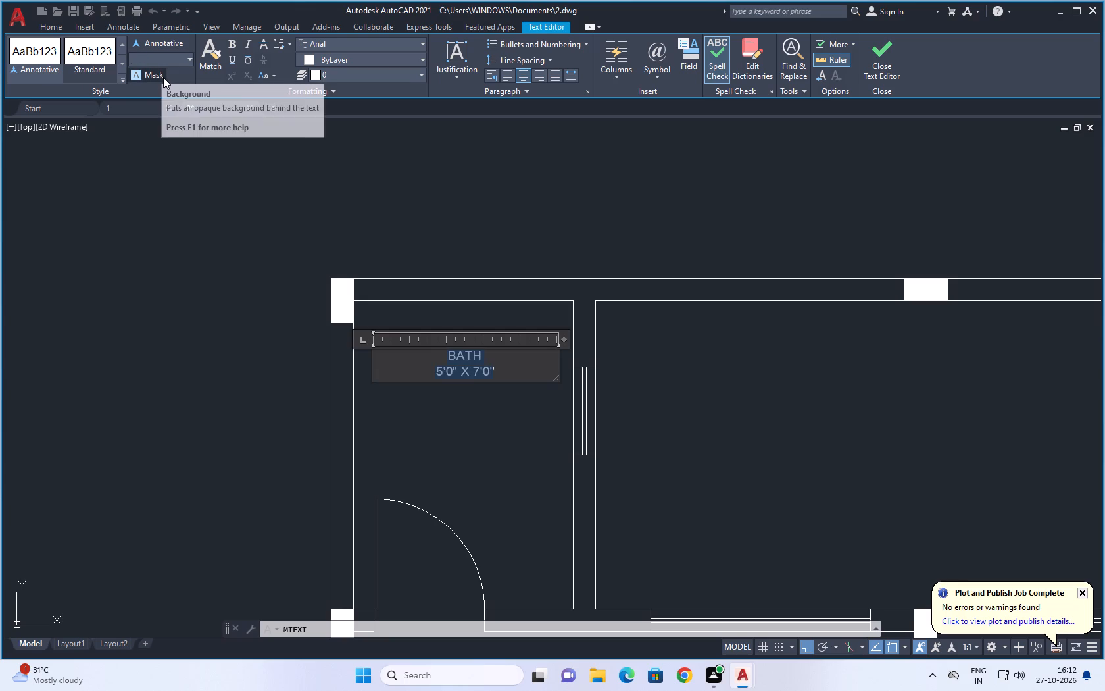
{"action": "key", "text": "8"}
{"action": "key", "text": "Return"}
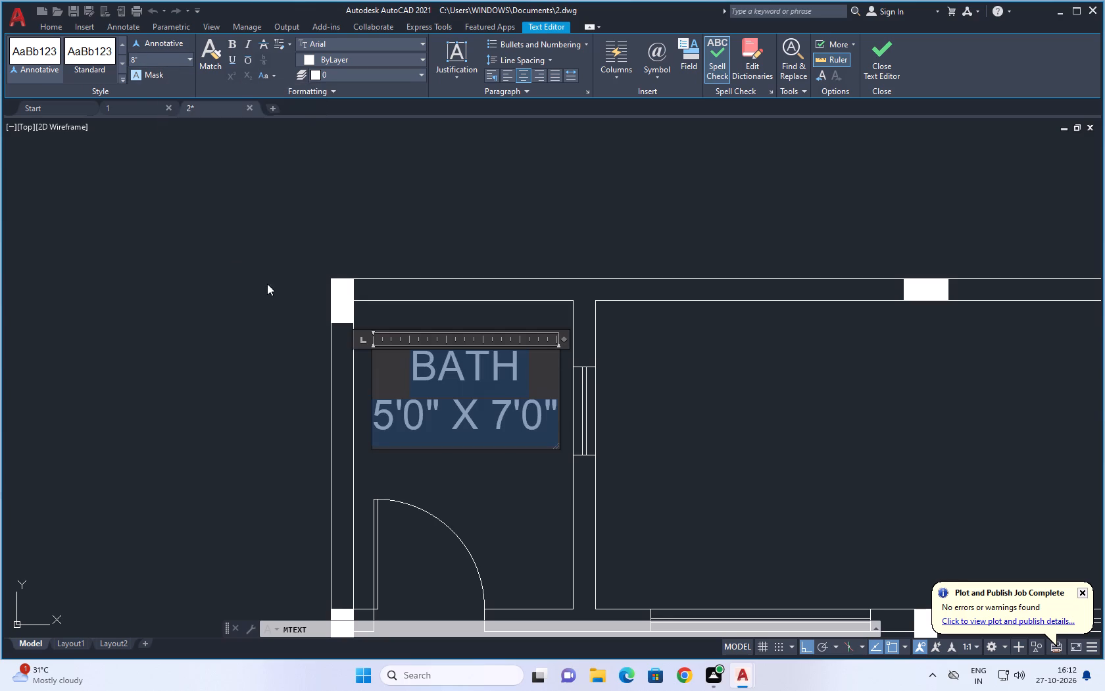
{"action": "left_click", "coordinate": [239, 293]}
Copy the finished BATH label and paste it into the OPEN area at the rear of the plan.
{"action": "scroll", "coordinate": [434, 313], "scroll_direction": "down", "scroll_amount": 3}
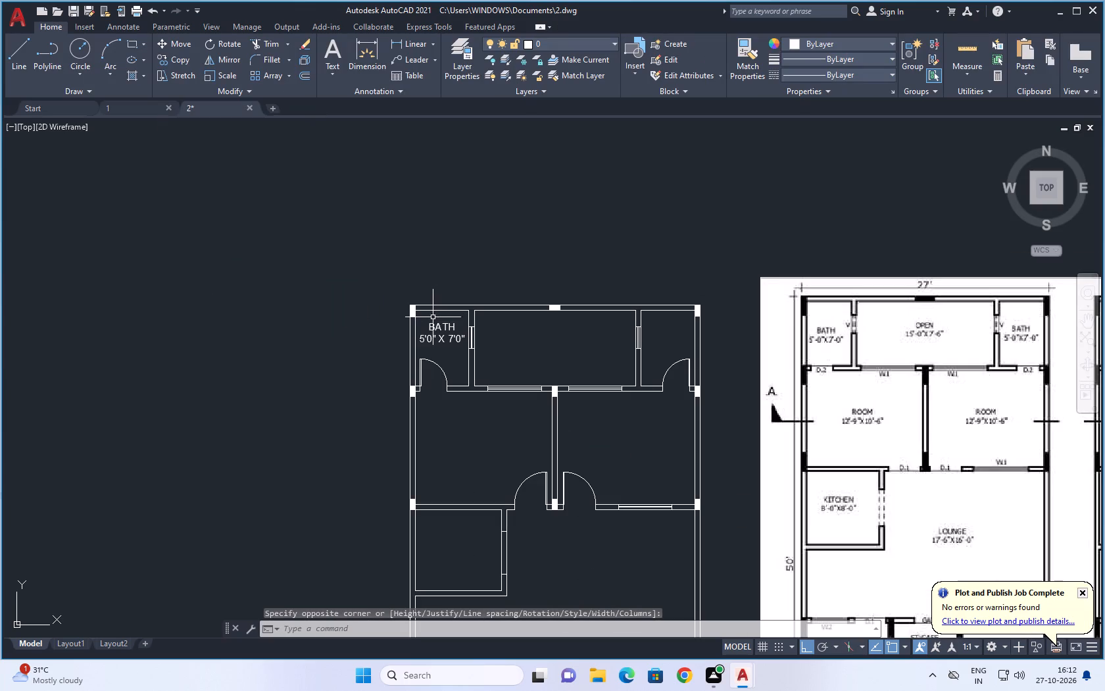
{"action": "left_click", "coordinate": [436, 328]}
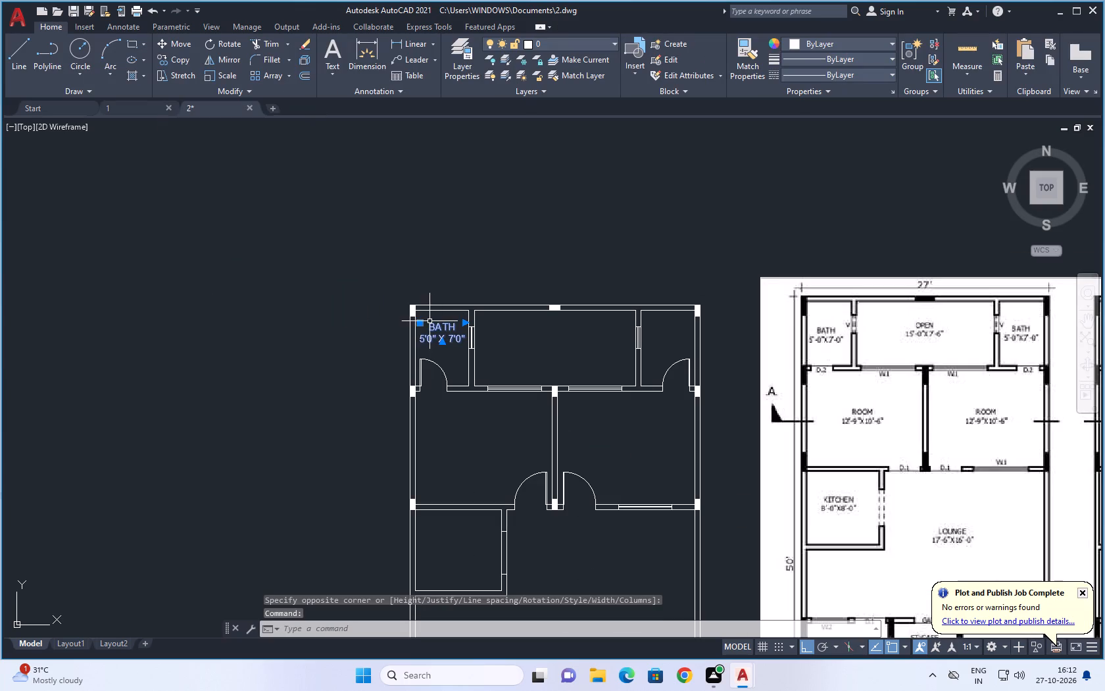
{"action": "key", "text": "ctrl+c"}
{"action": "key", "text": "ctrl+v"}
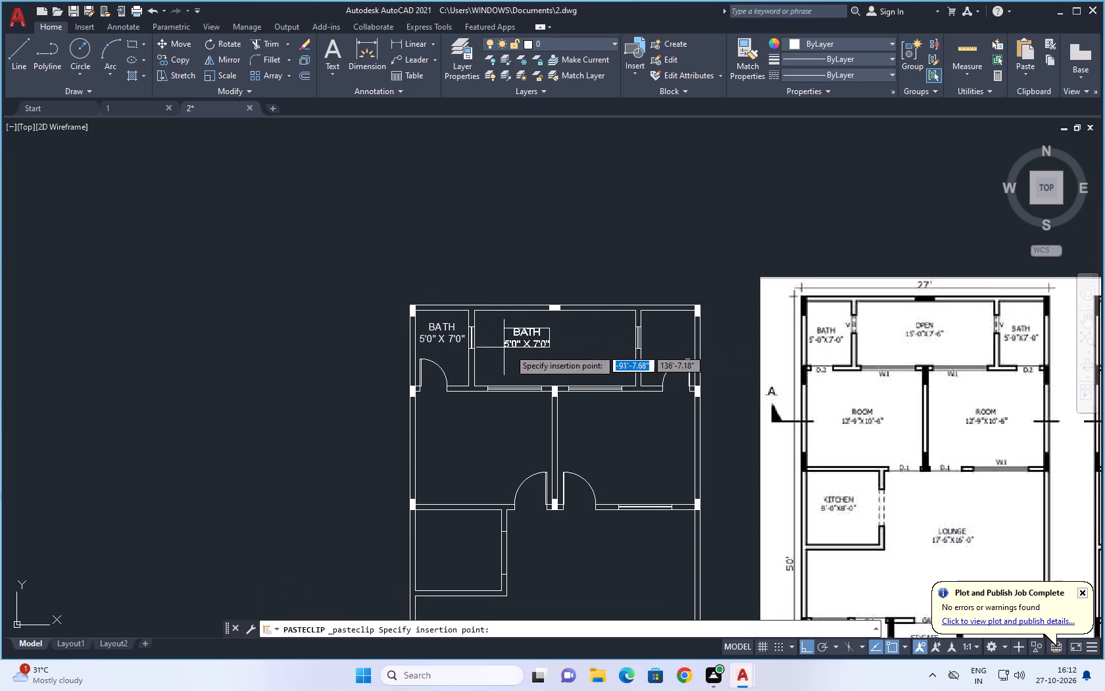
{"action": "left_click", "coordinate": [537, 346]}
Replace the room name in the copied label with OPEN.
{"action": "left_click", "coordinate": [551, 336]}
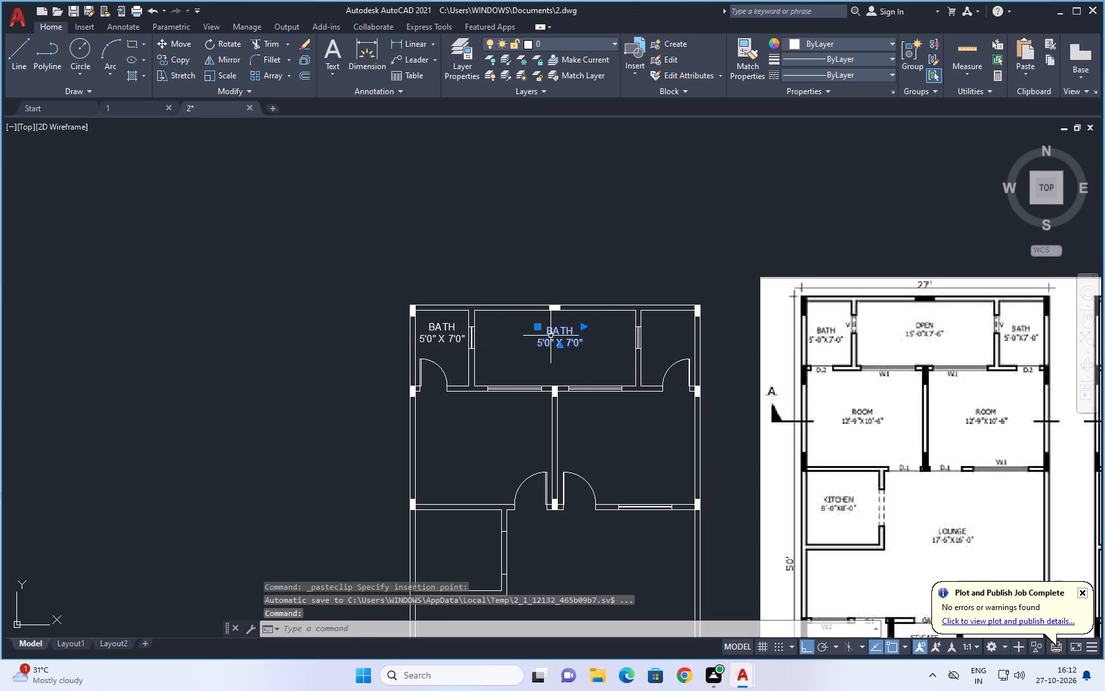
{"action": "left_click", "coordinate": [551, 336]}
{"action": "double_click", "coordinate": [551, 332]}
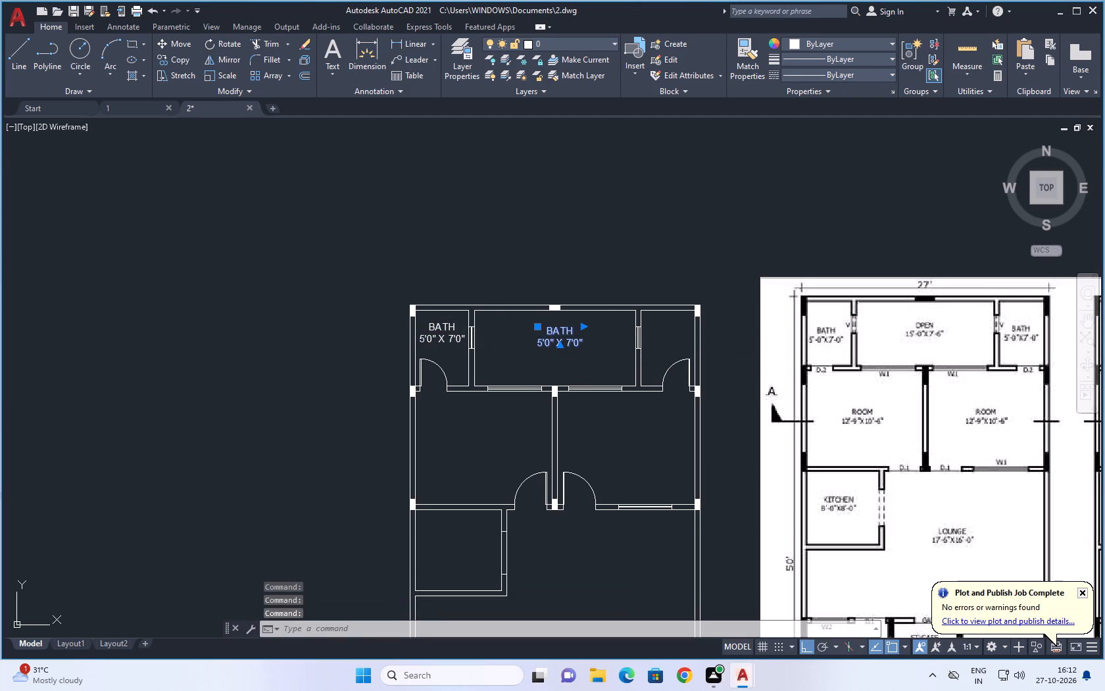
{"action": "scroll", "coordinate": [583, 336], "scroll_direction": "up", "scroll_amount": 3}
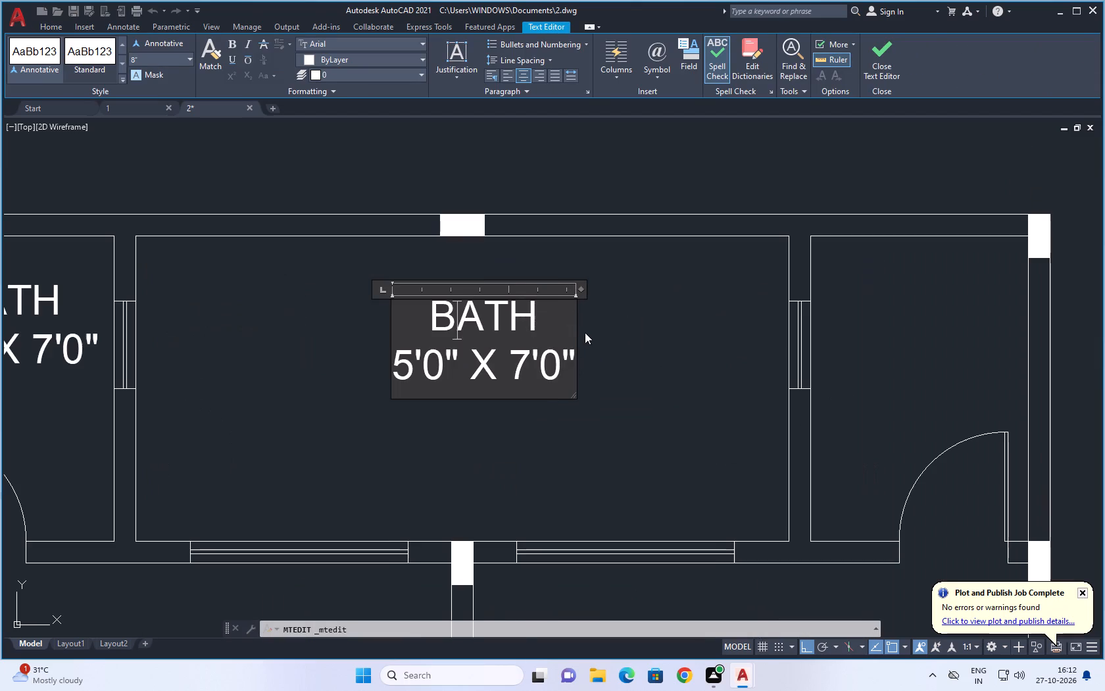
{"action": "left_click", "coordinate": [553, 324]}
{"action": "key", "text": "BackSpace"}
{"action": "key", "text": "BackSpace"}
{"action": "key", "text": "BackSpace"}
{"action": "key", "text": "BackSpace"}
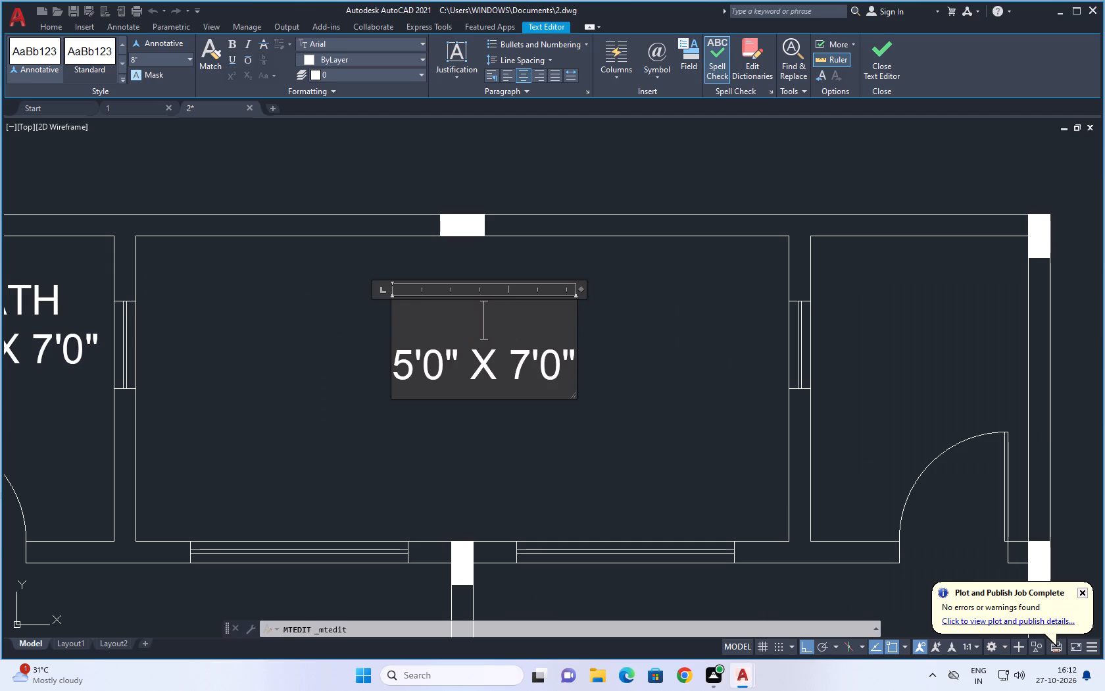
{"action": "type", "text": "OPEN"}
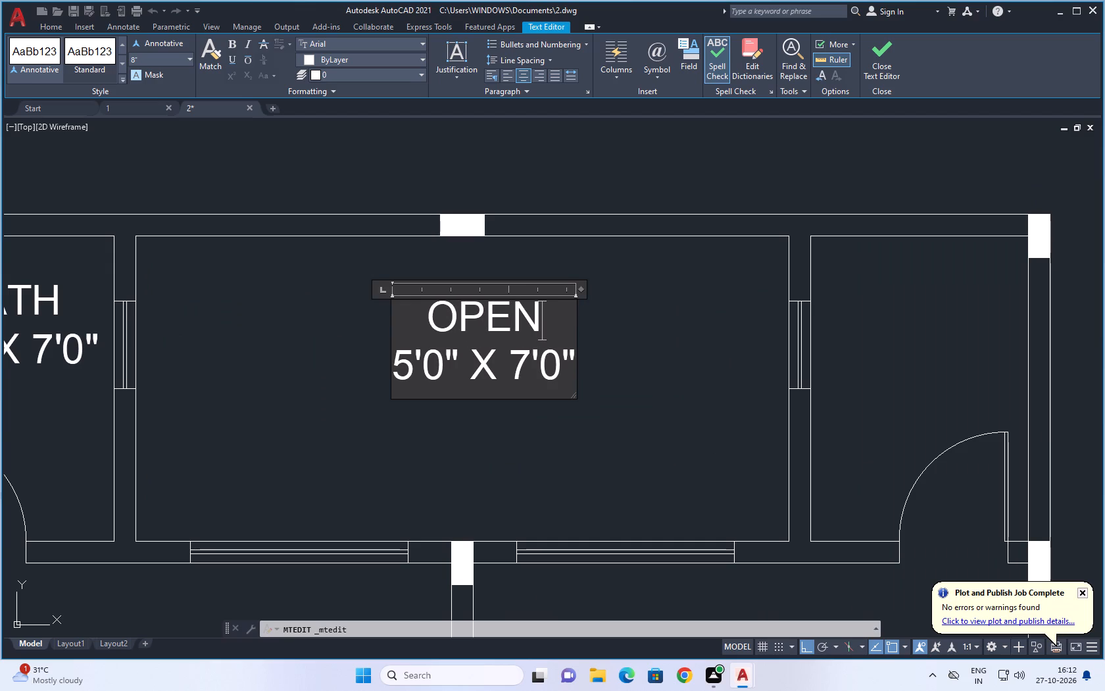
Change the OPEN label's size line to 15'0" X 7'0" and widen its text box to keep the size on one line.
{"action": "scroll", "coordinate": [518, 319], "scroll_direction": "down", "scroll_amount": 2}
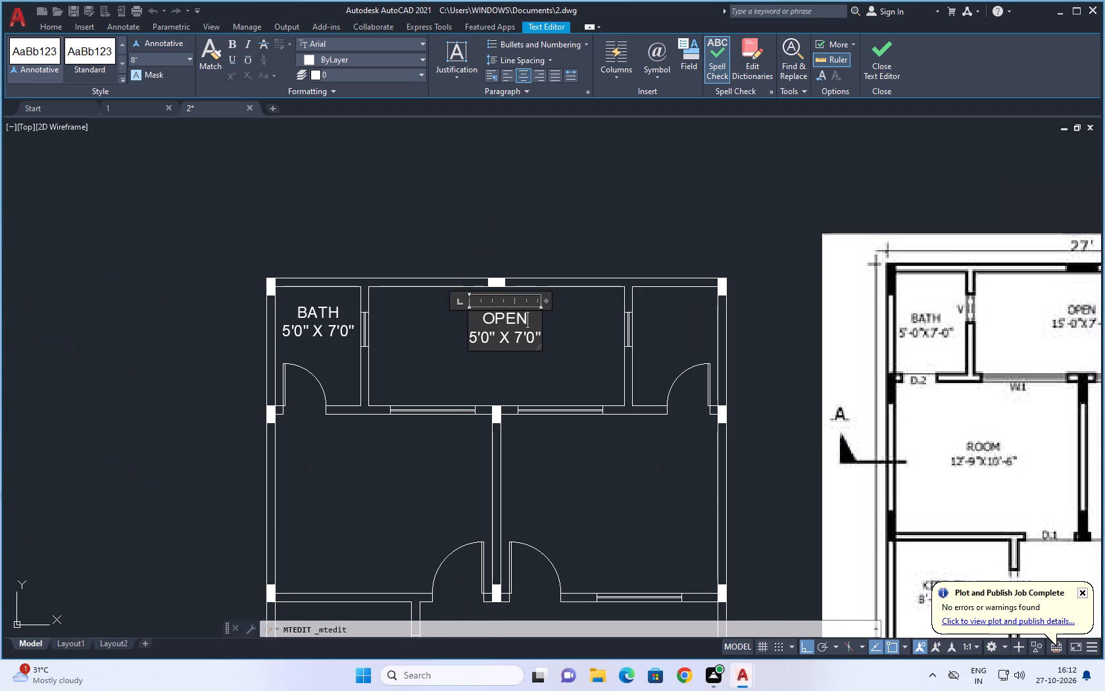
{"action": "left_click", "coordinate": [468, 342]}
{"action": "key", "text": "1"}
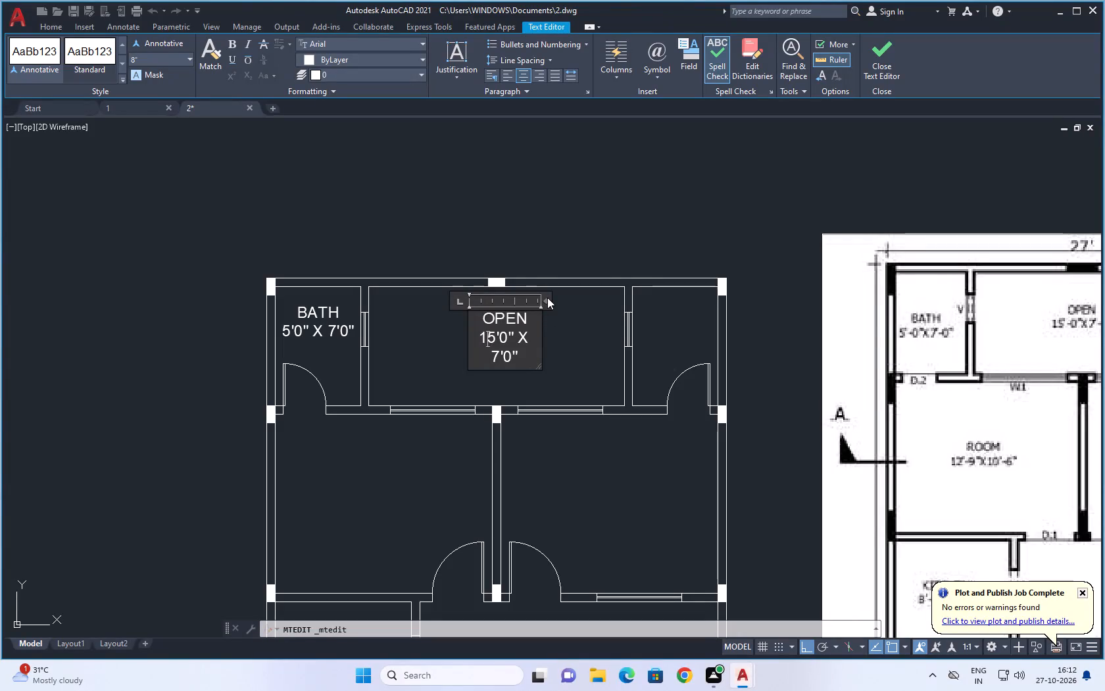
{"action": "left_click_drag", "start_coordinate": [544, 302], "coordinate": [546, 302]}
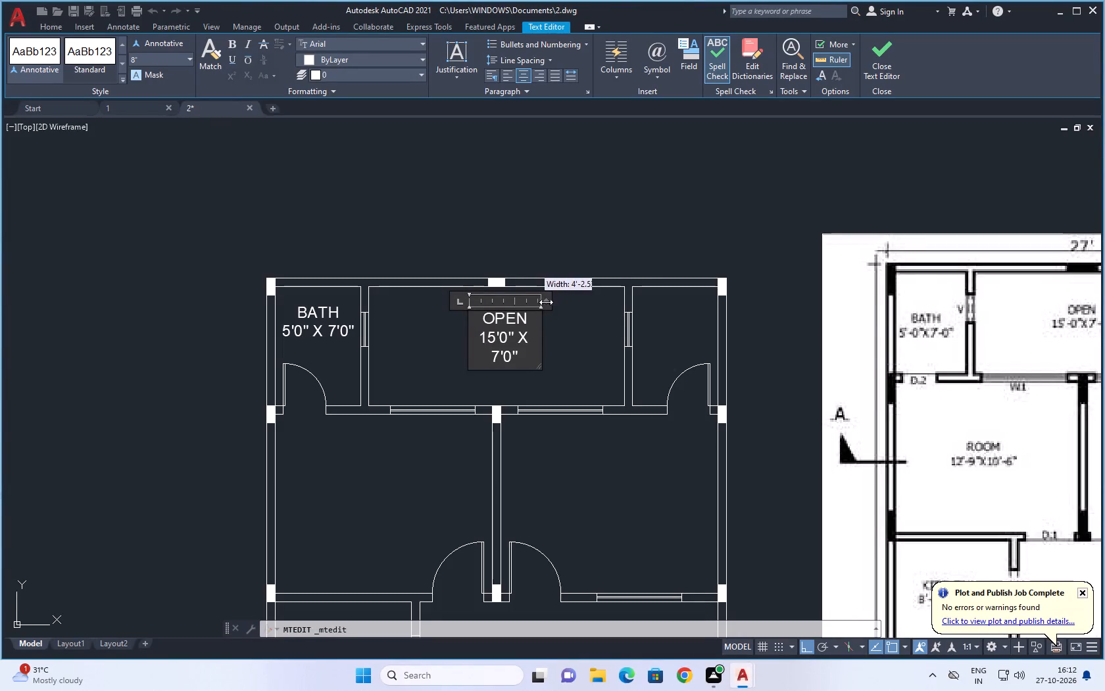
{"action": "left_click_drag", "start_coordinate": [546, 302], "coordinate": [560, 302]}
{"action": "scroll", "coordinate": [552, 320], "scroll_direction": "down", "scroll_amount": 1}
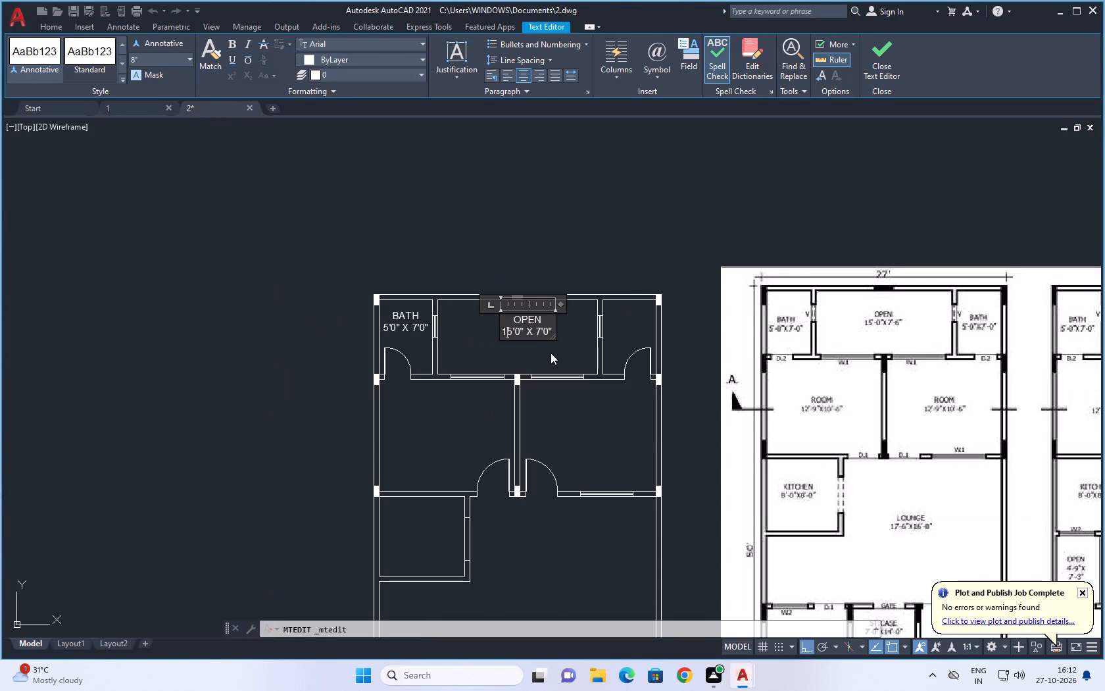
{"action": "left_click", "coordinate": [584, 405]}
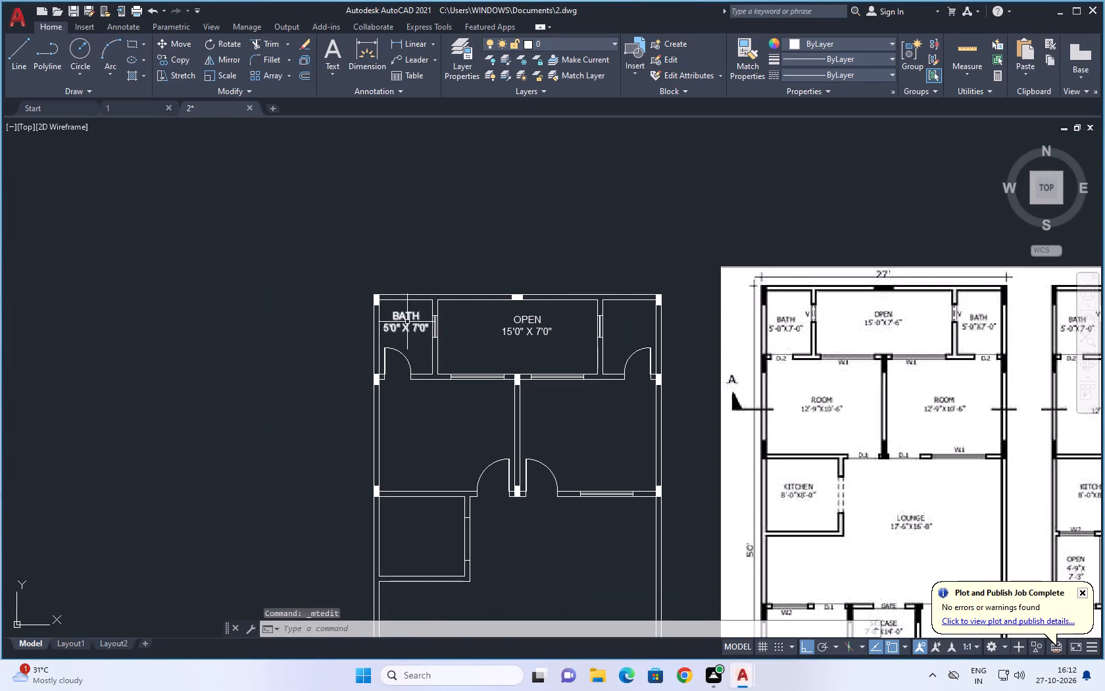
Paste a copy of the BATH label into the other bath, at the rear right corner of the plan.
{"action": "left_click", "coordinate": [406, 321]}
{"action": "key", "text": "Escape"}
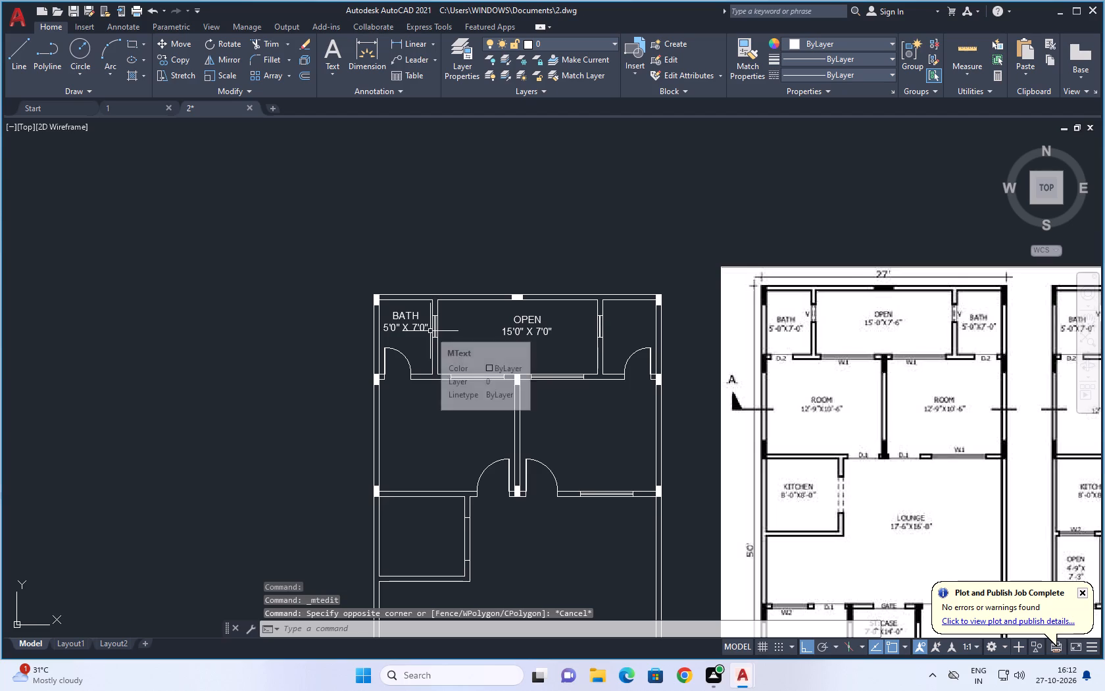
{"action": "key", "text": "ctrl+c"}
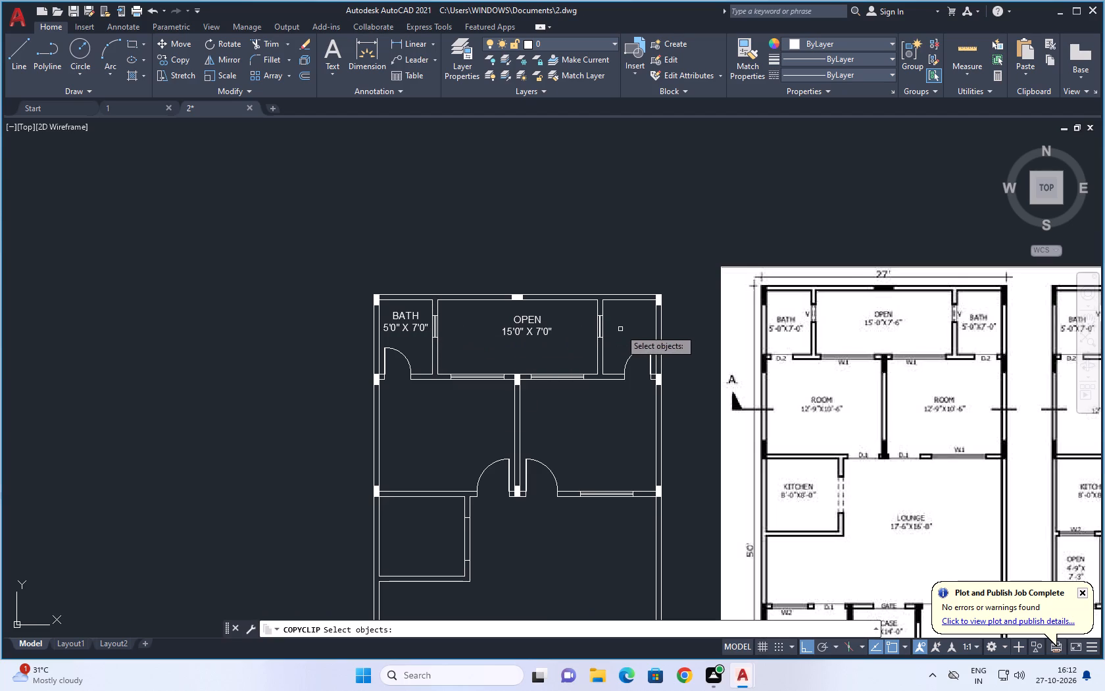
{"action": "key", "text": "Escape"}
{"action": "key", "text": "ctrl+v"}
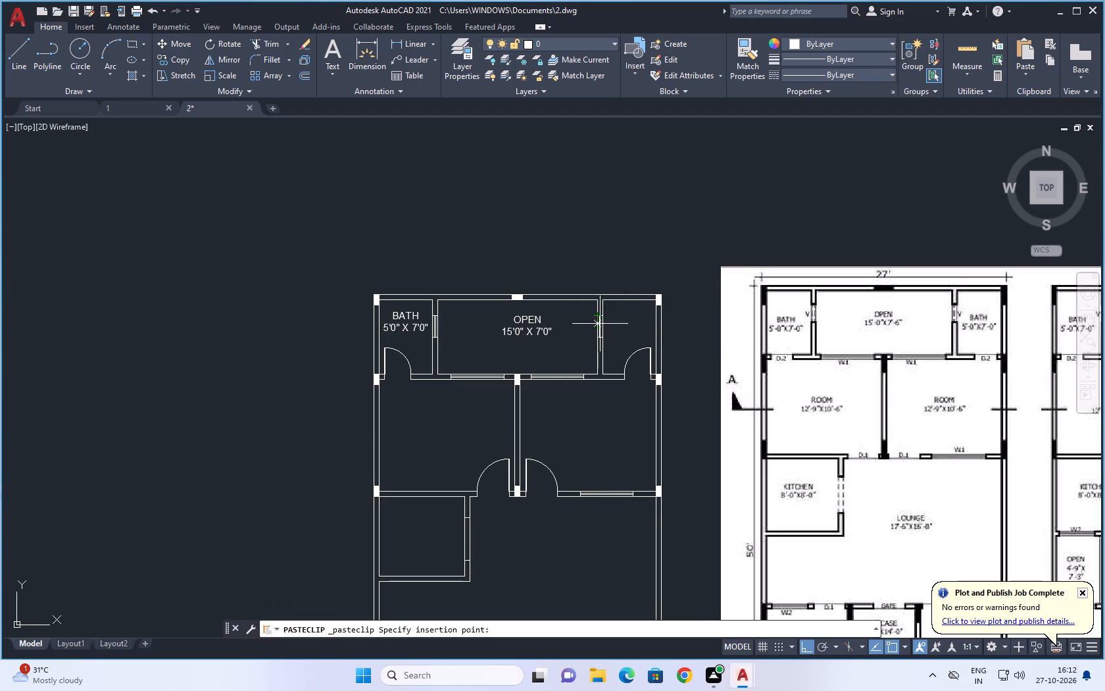
{"action": "left_click", "coordinate": [610, 332]}
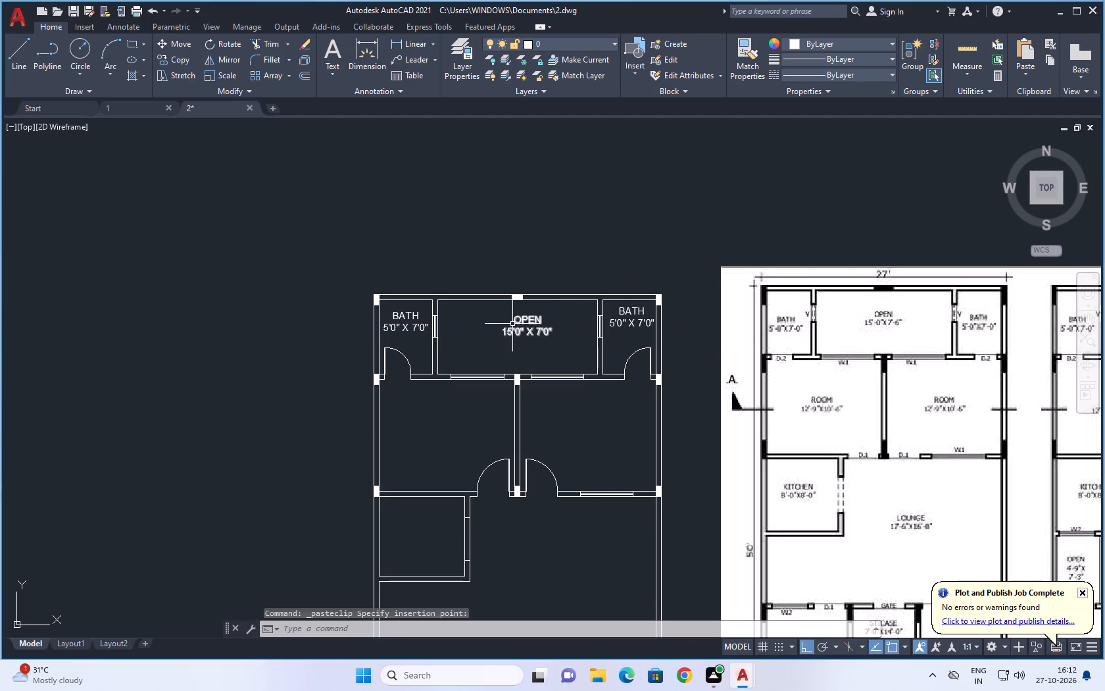
Paste another BATH label into the left-hand room in front of the baths and replace its name with ROOM.
{"action": "key", "text": "ctrl+v"}
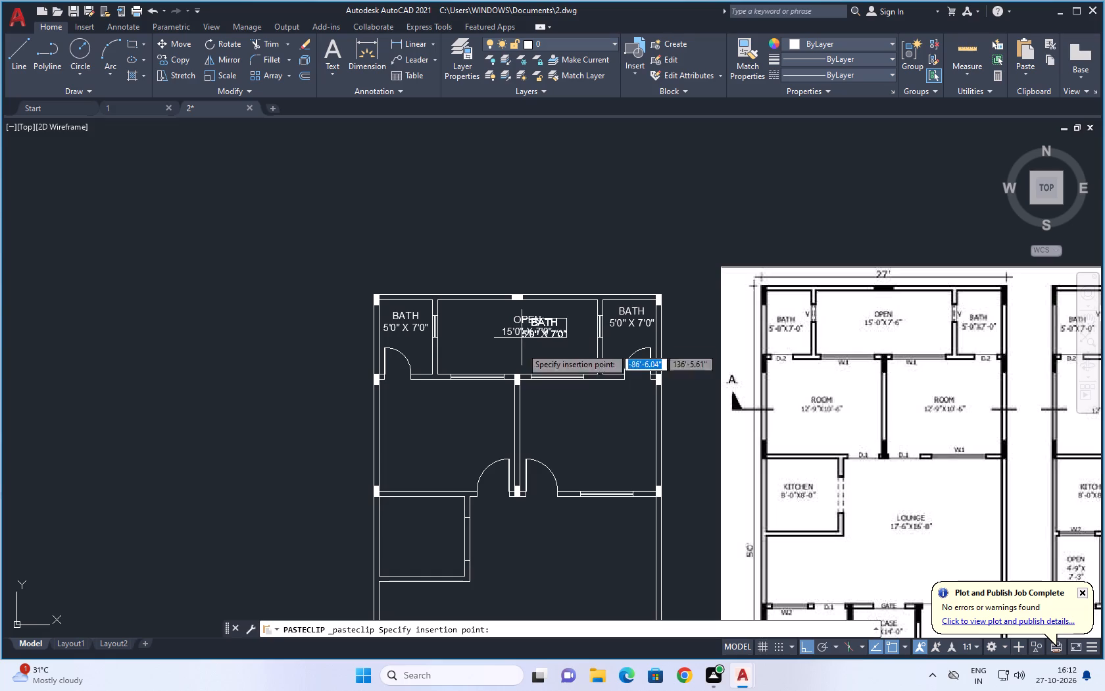
{"action": "left_click", "coordinate": [421, 429]}
{"action": "double_click", "coordinate": [431, 417]}
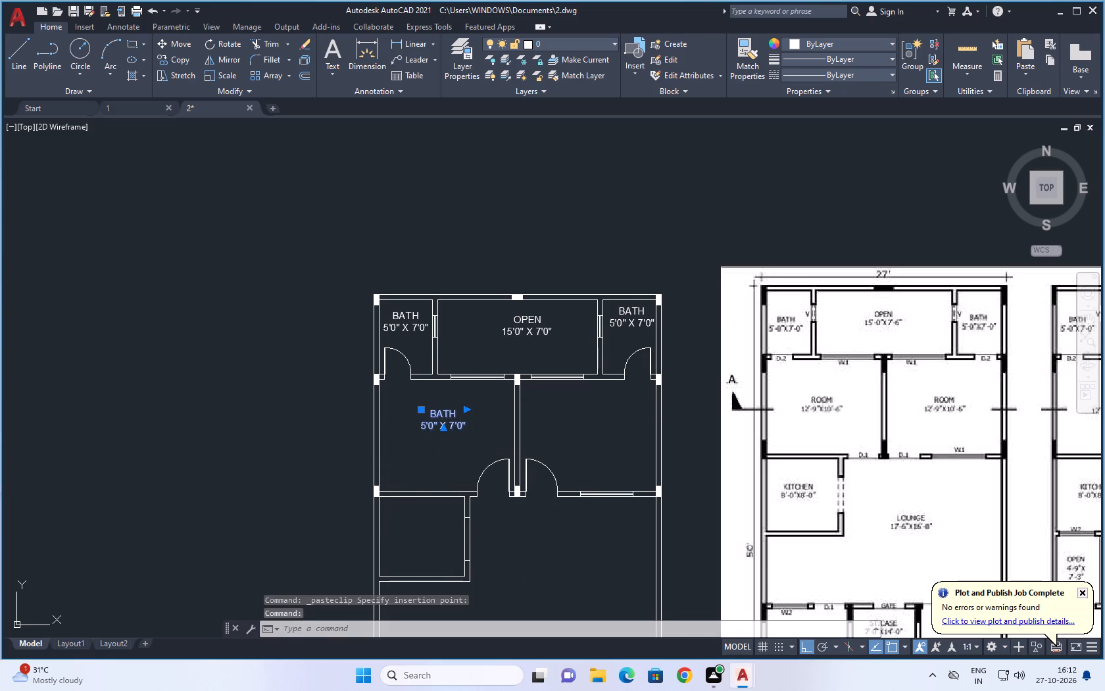
{"action": "left_click", "coordinate": [453, 416]}
{"action": "left_click", "coordinate": [454, 419]}
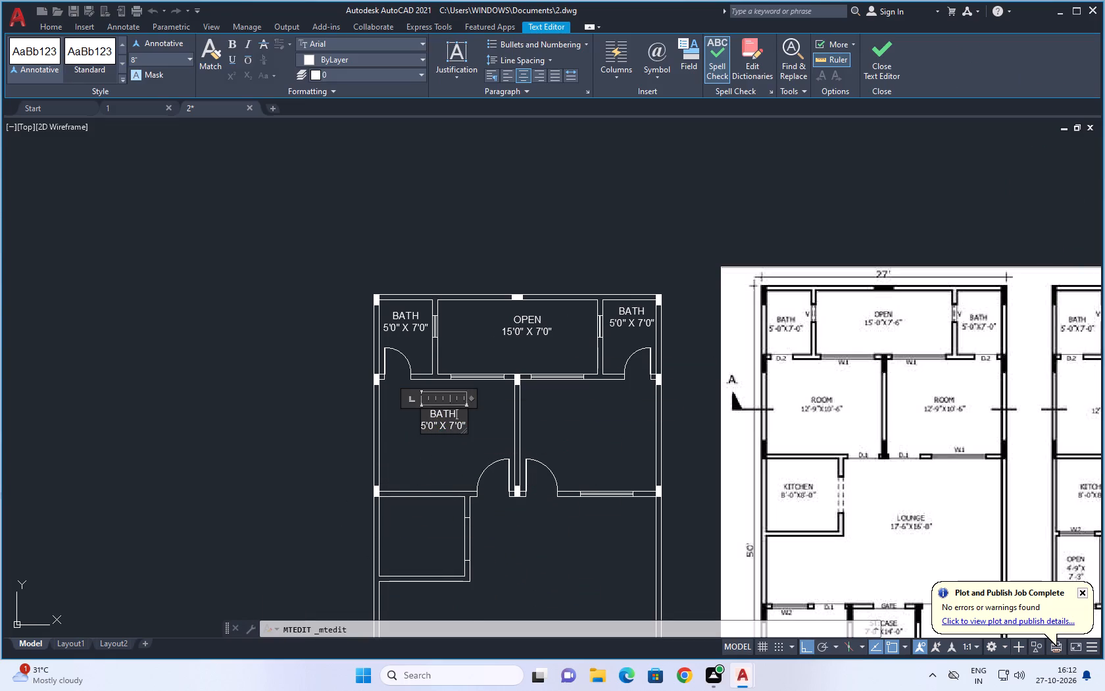
{"action": "key", "text": "BackSpace"}
{"action": "key", "text": "BackSpace"}
{"action": "key", "text": "BackSpace"}
{"action": "key", "text": "BackSpace"}
{"action": "key", "text": "r"}
{"action": "type", "text": "OO"}
{"action": "key", "text": "m"}
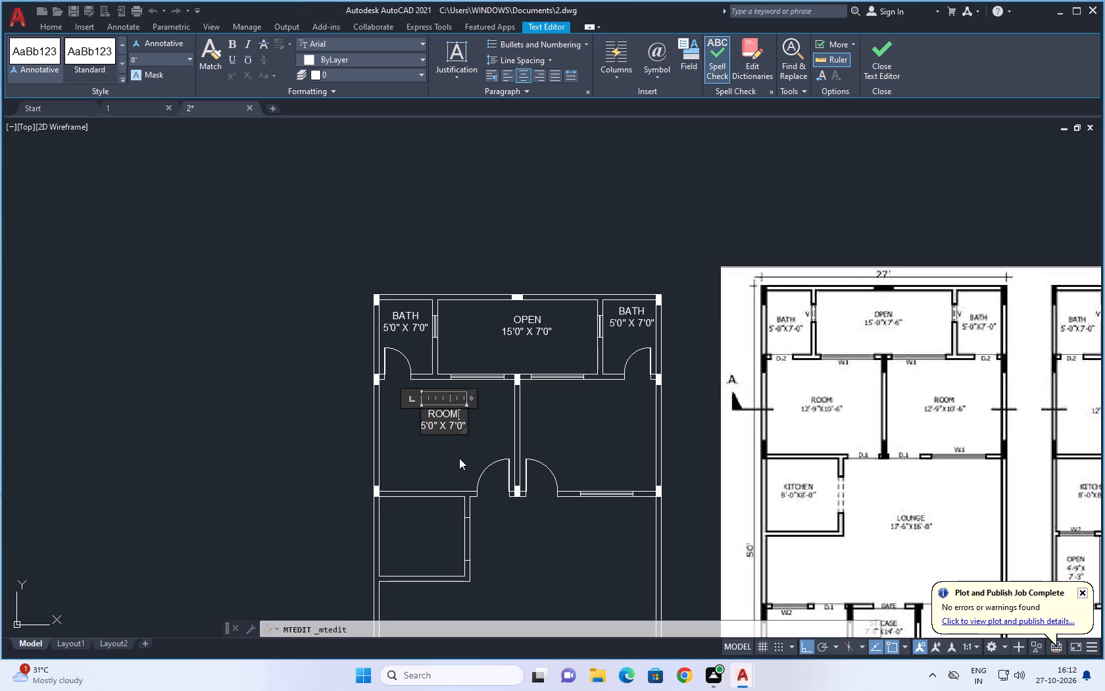
Set the first dimension of the ROOM label's size to 12'9" and widen the text box to fit it on one line.
{"action": "scroll", "coordinate": [429, 432], "scroll_direction": "up", "scroll_amount": 2}
{"action": "left_click", "coordinate": [418, 424]}
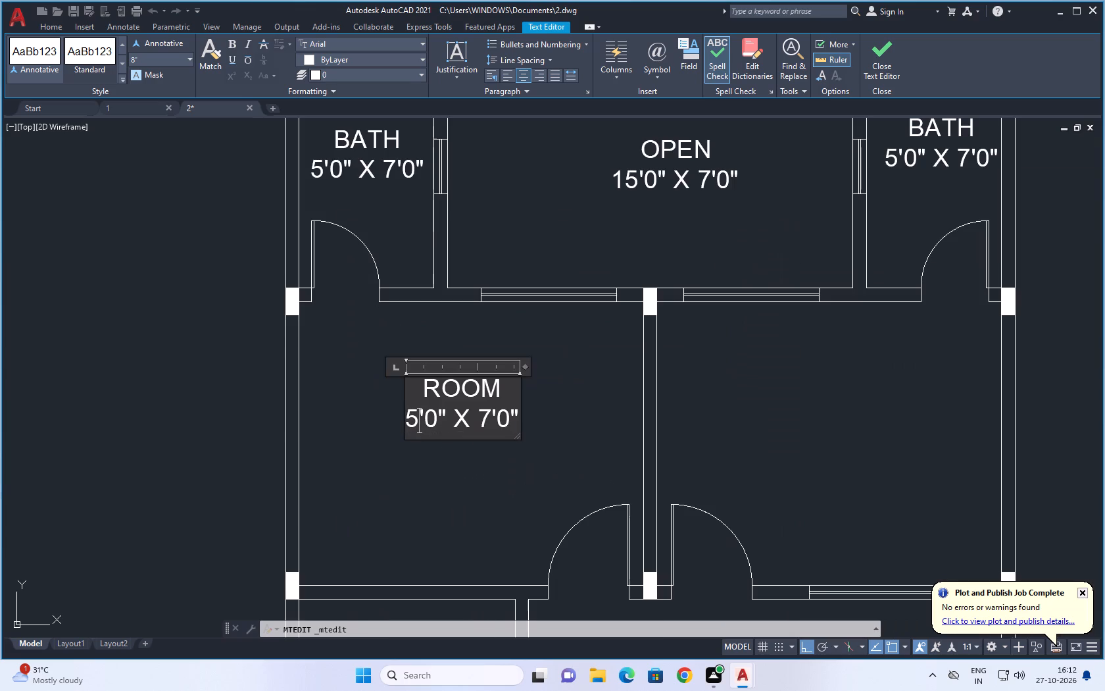
{"action": "key", "text": "BackSpace"}
{"action": "type", "text": "12"}
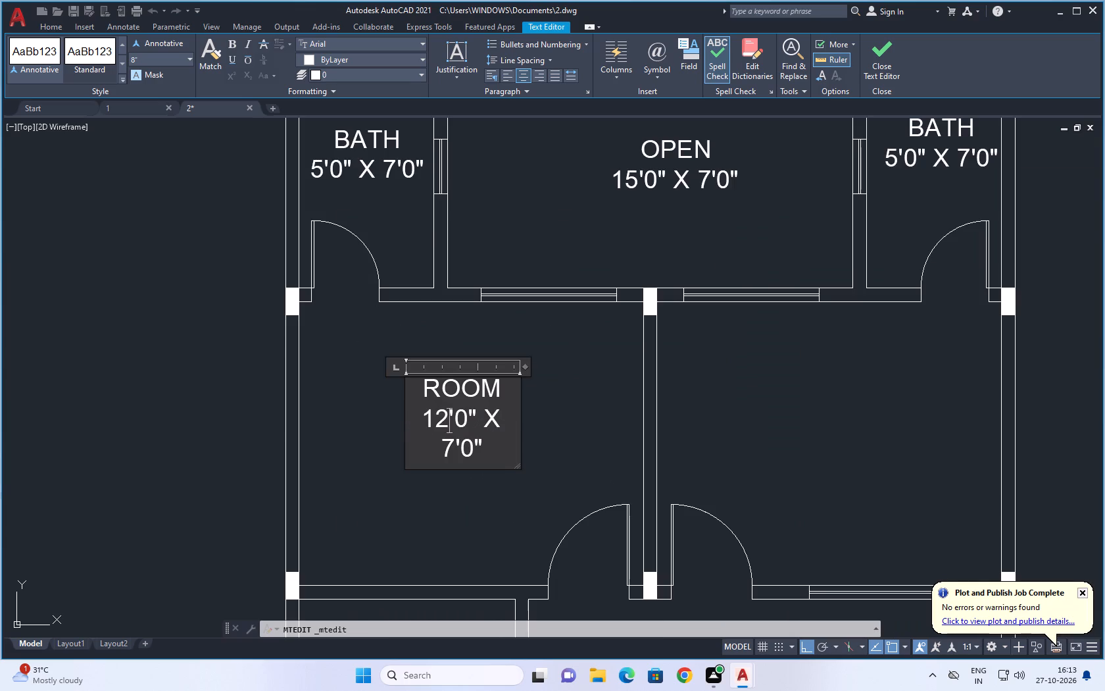
{"action": "left_click", "coordinate": [468, 416]}
{"action": "key", "text": "BackSpace"}
{"action": "key", "text": "8"}
{"action": "left_click_drag", "start_coordinate": [522, 366], "coordinate": [604, 376]}
{"action": "scroll", "coordinate": [414, 432], "scroll_direction": "down", "scroll_amount": 2}
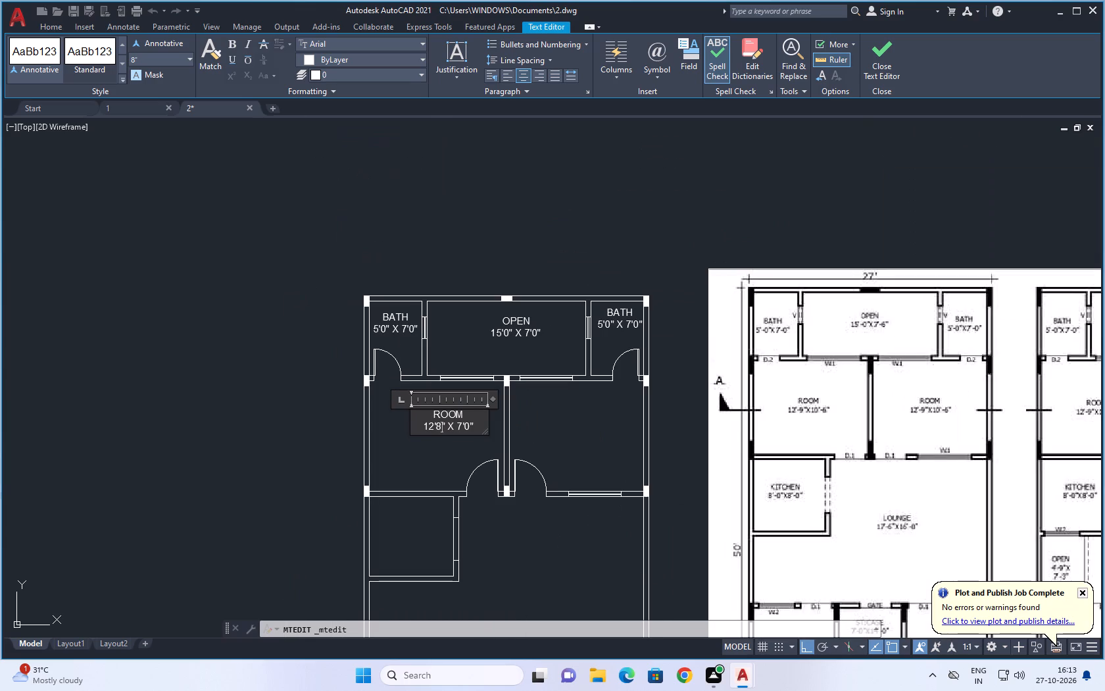
{"action": "scroll", "coordinate": [414, 430], "scroll_direction": "up", "scroll_amount": 3}
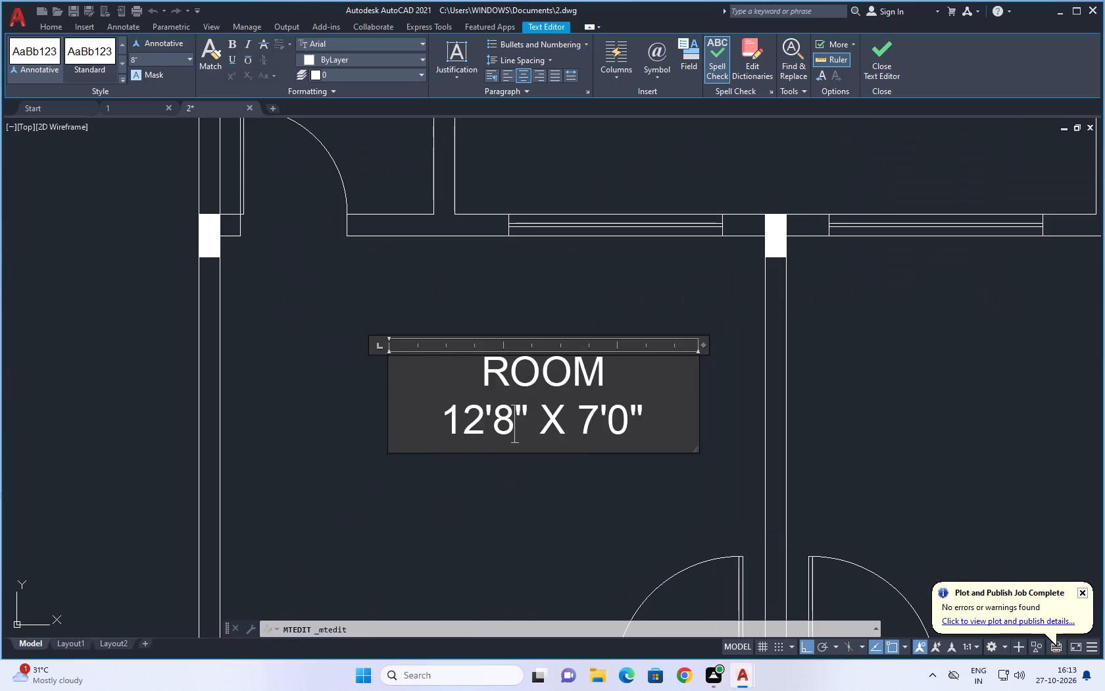
{"action": "key", "text": "BackSpace"}
{"action": "key", "text": "9"}
Set the second dimension of the ROOM label's size to 10'6", following the reference plan, and finish editing the label.
{"action": "scroll", "coordinate": [430, 418], "scroll_direction": "down", "scroll_amount": 3}
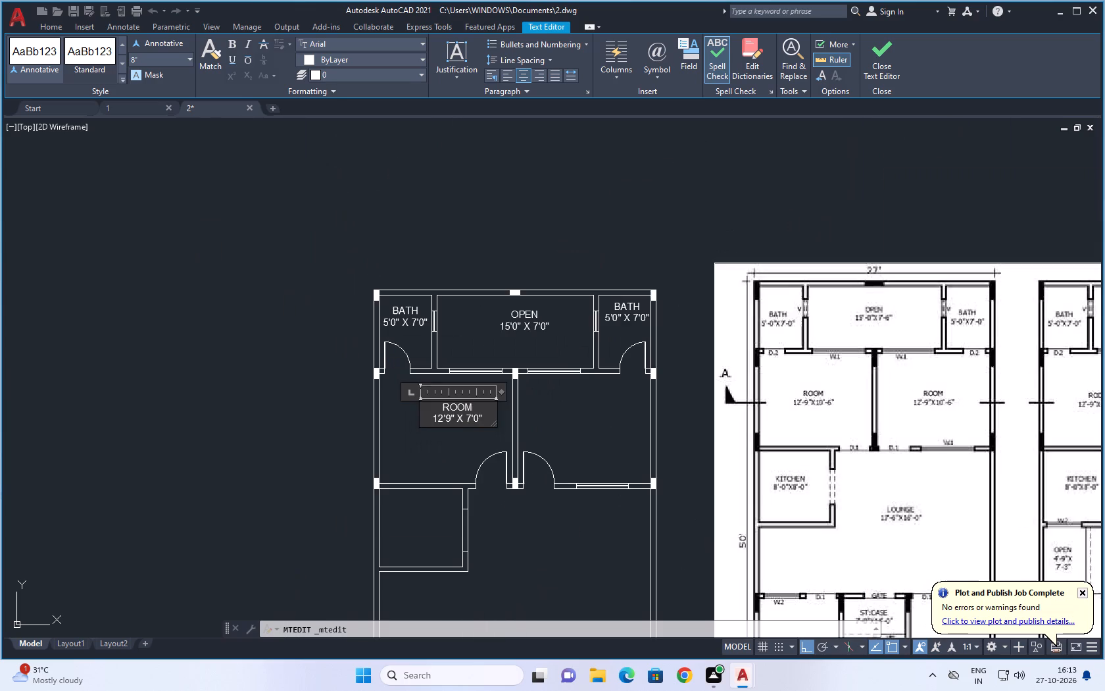
{"action": "scroll", "coordinate": [430, 418], "scroll_direction": "up", "scroll_amount": 4}
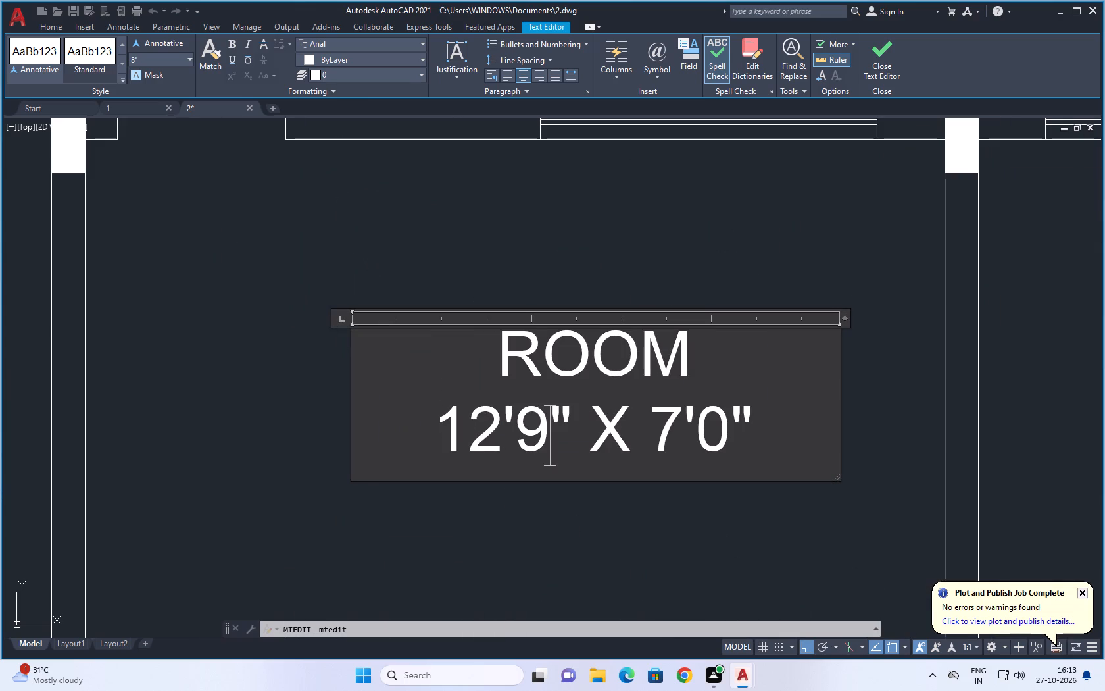
{"action": "left_click", "coordinate": [668, 440]}
{"action": "key", "text": "BackSpace"}
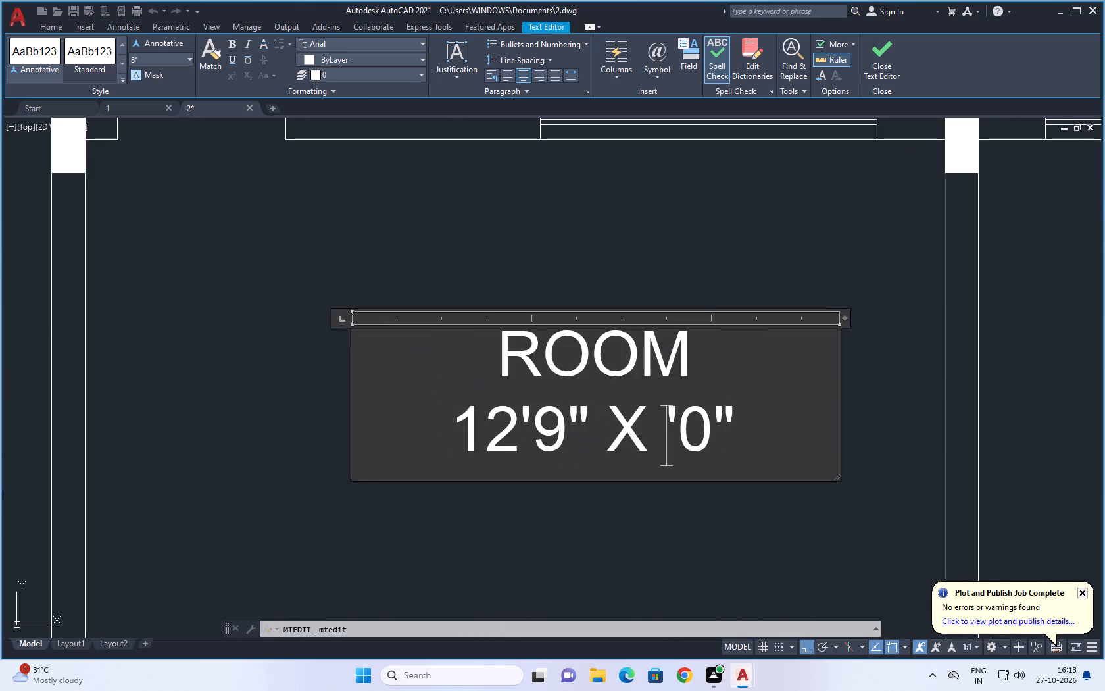
{"action": "key", "text": "1"}
{"action": "key", "text": "0"}
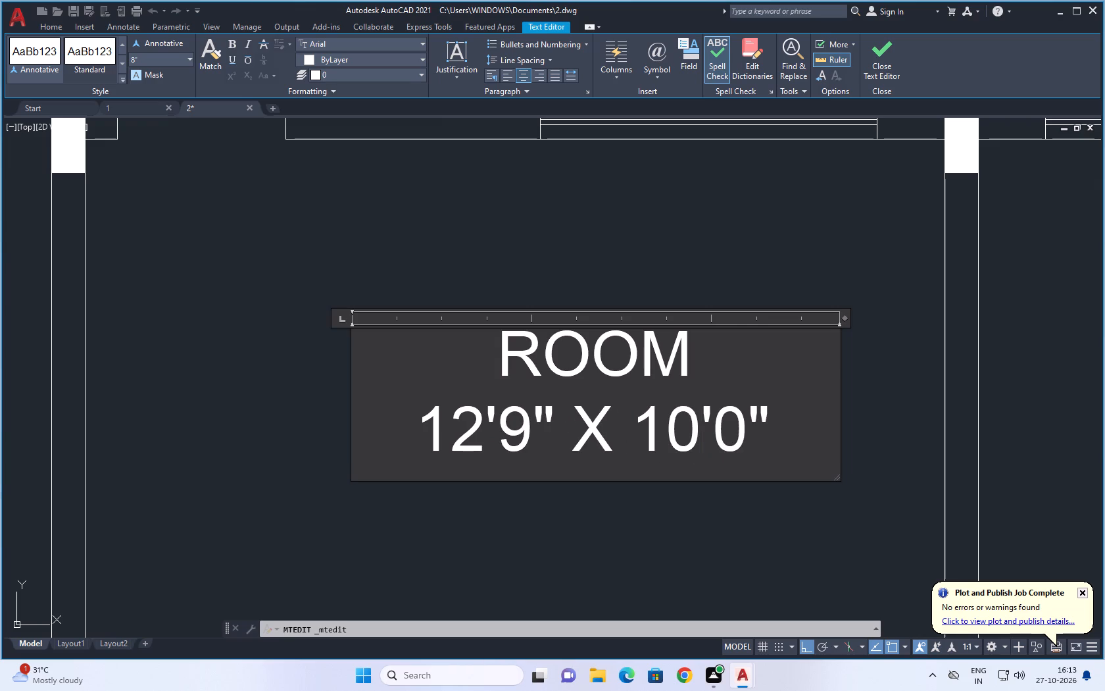
{"action": "left_click", "coordinate": [739, 438]}
{"action": "key", "text": "BackSpace"}
{"action": "key", "text": "6"}
{"action": "left_click_drag", "start_coordinate": [720, 513], "coordinate": [701, 518]}
{"action": "scroll", "coordinate": [484, 419], "scroll_direction": "down", "scroll_amount": 3}
Copy the finished ROOM label and paste it into the adjoining right-hand room.
{"action": "left_click", "coordinate": [506, 408]}
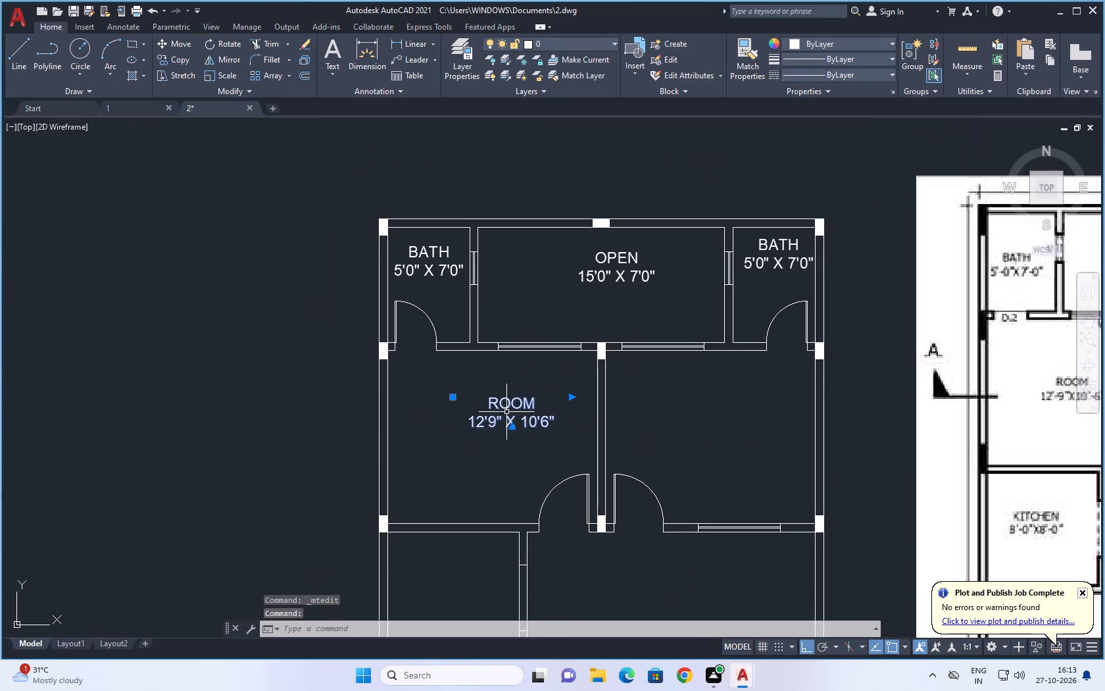
{"action": "key", "text": "ctrl+c"}
{"action": "key", "text": "ctrl+v"}
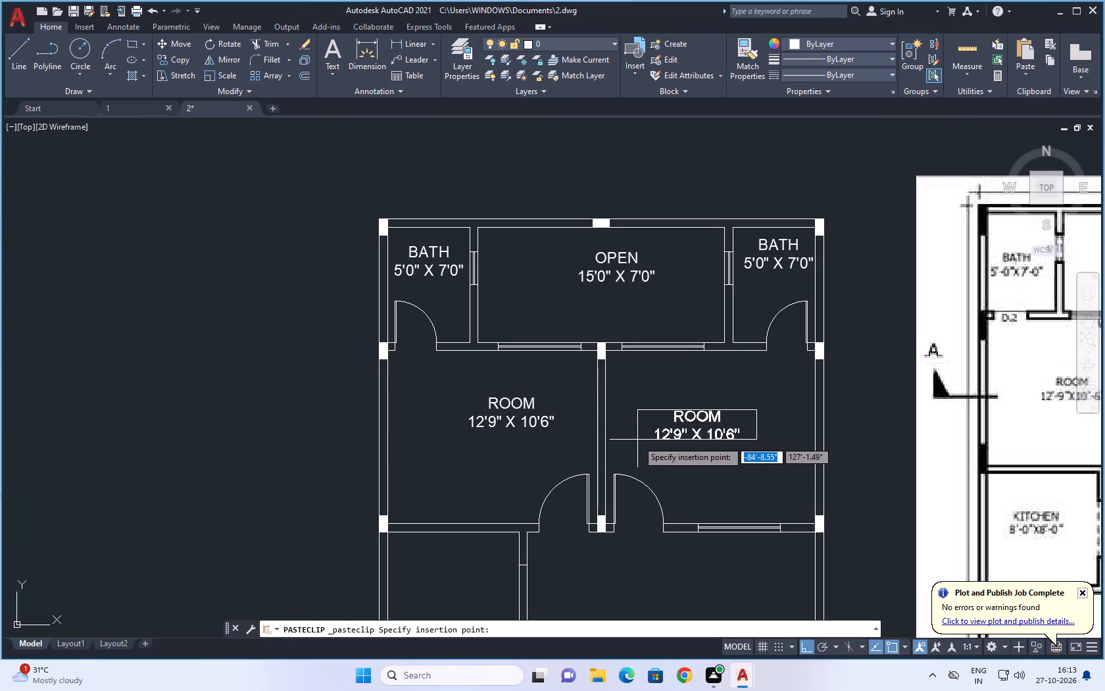
{"action": "left_click", "coordinate": [646, 422]}
Paste another copy of the ROOM label into the small enclosed room below the left-hand ROOM.
{"action": "scroll", "coordinate": [586, 441], "scroll_direction": "down", "scroll_amount": 2}
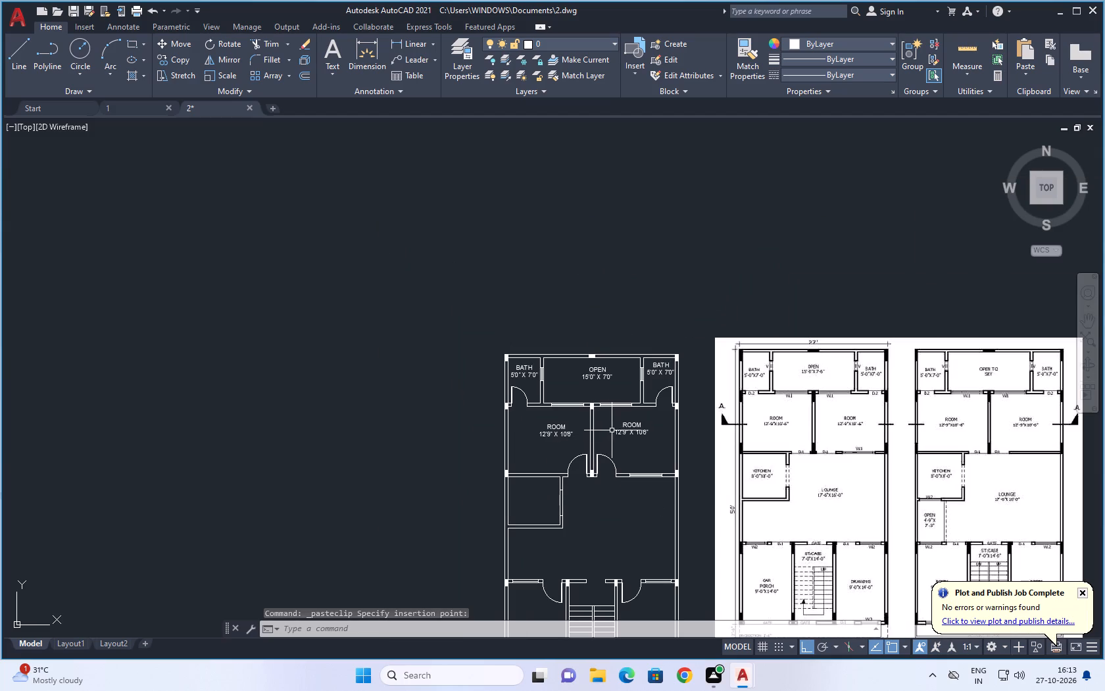
{"action": "scroll", "coordinate": [629, 436], "scroll_direction": "up", "scroll_amount": 3}
{"action": "scroll", "coordinate": [615, 386], "scroll_direction": "down", "scroll_amount": 4}
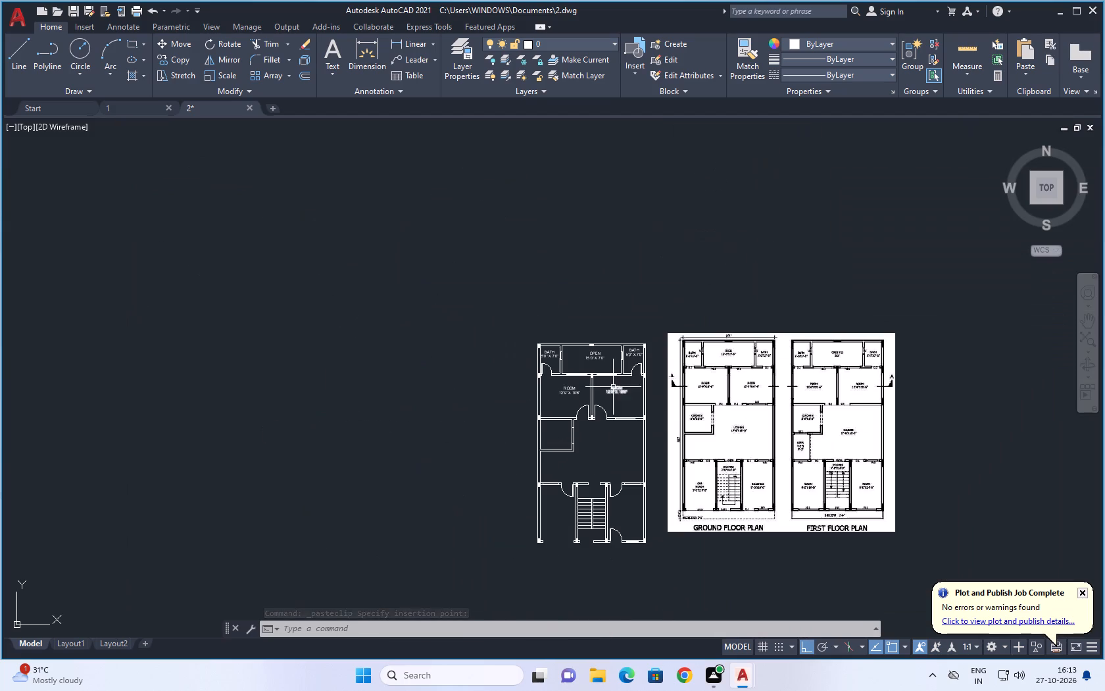
{"action": "scroll", "coordinate": [814, 517], "scroll_direction": "up", "scroll_amount": 2}
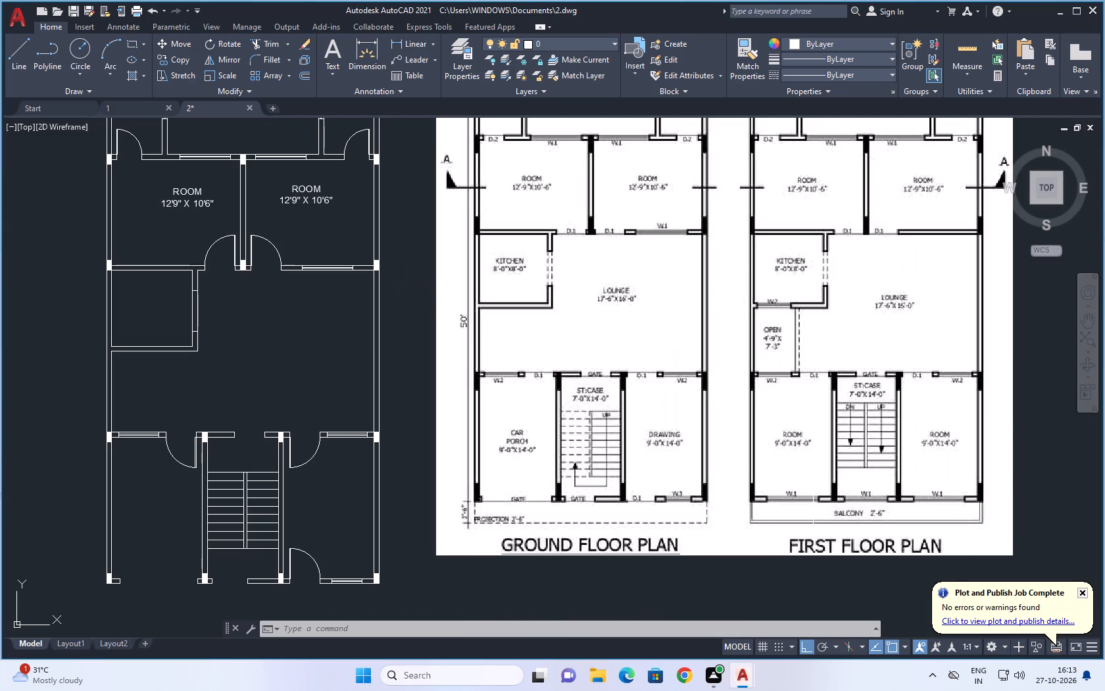
{"action": "scroll", "coordinate": [698, 452], "scroll_direction": "down", "scroll_amount": 2}
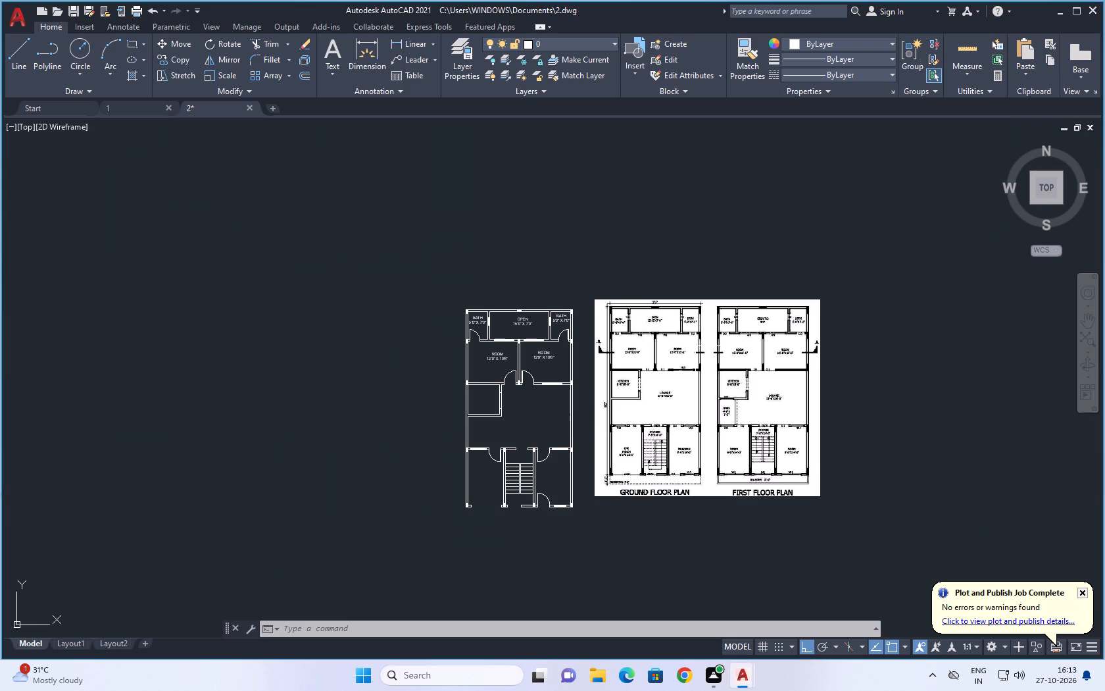
{"action": "scroll", "coordinate": [695, 345], "scroll_direction": "up", "scroll_amount": 2}
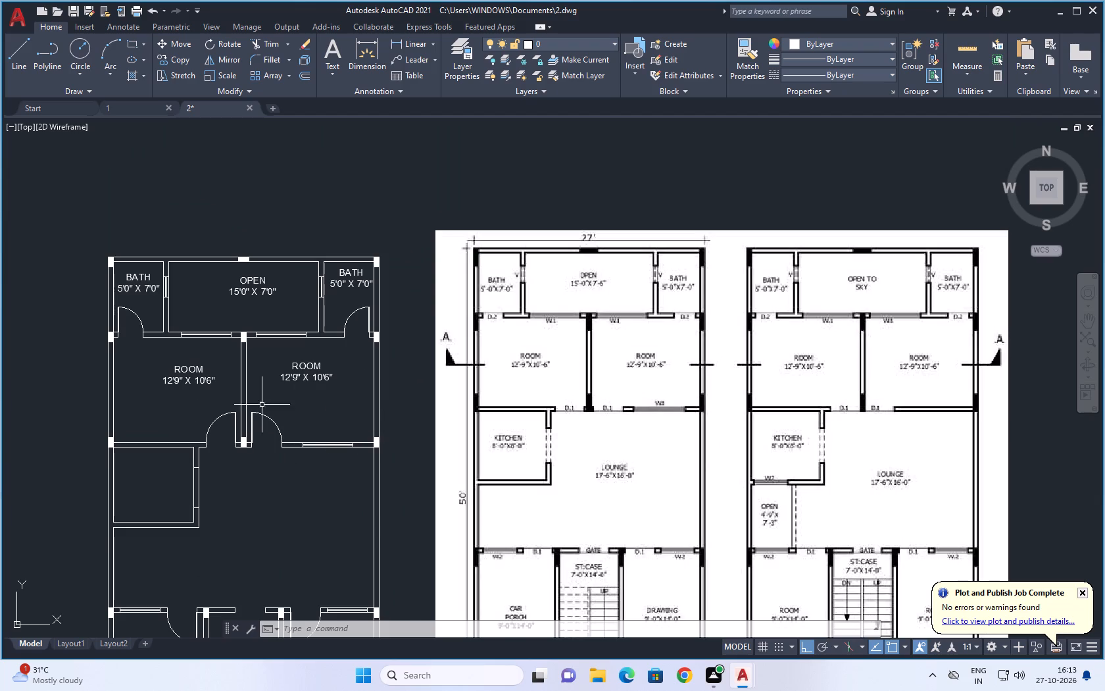
{"action": "key", "text": "ctrl+v"}
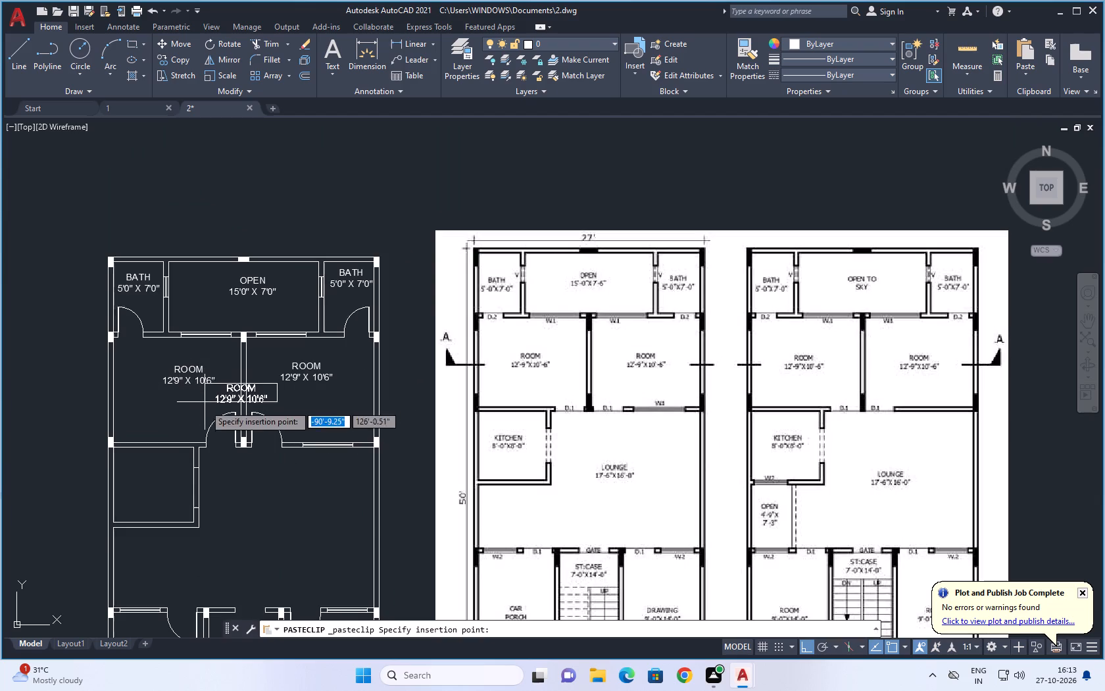
{"action": "scroll", "coordinate": [103, 503], "scroll_direction": "up", "scroll_amount": 3}
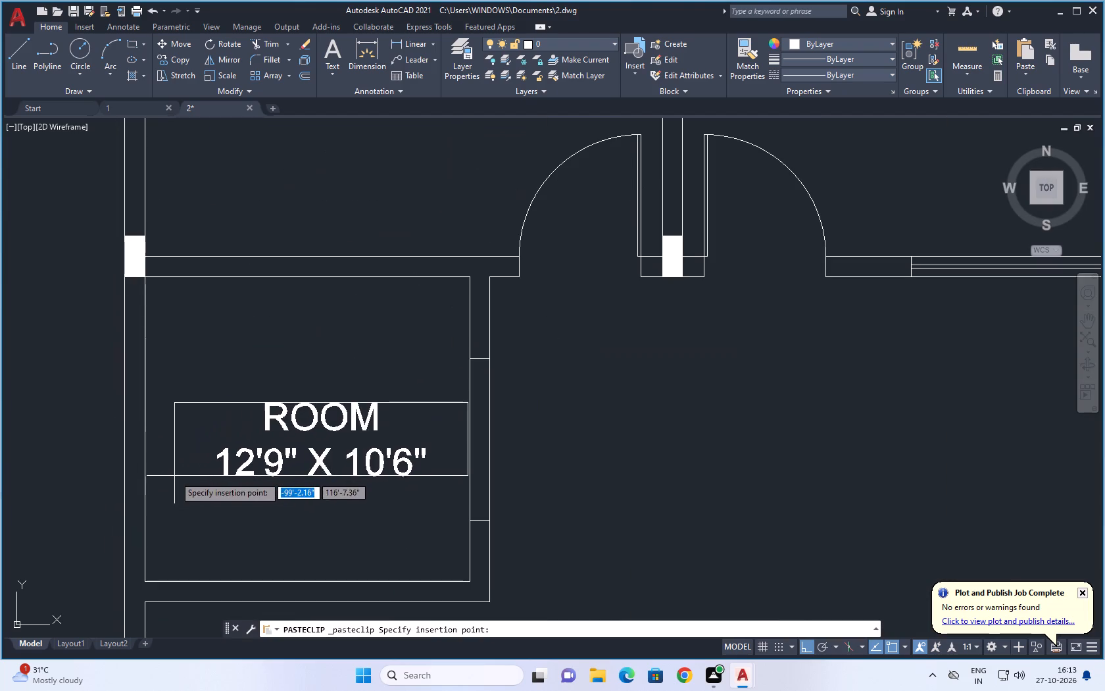
{"action": "left_click", "coordinate": [153, 479]}
Replace the name ROOM with KITCHEN in the label pasted in the small enclosed room.
{"action": "double_click", "coordinate": [247, 430]}
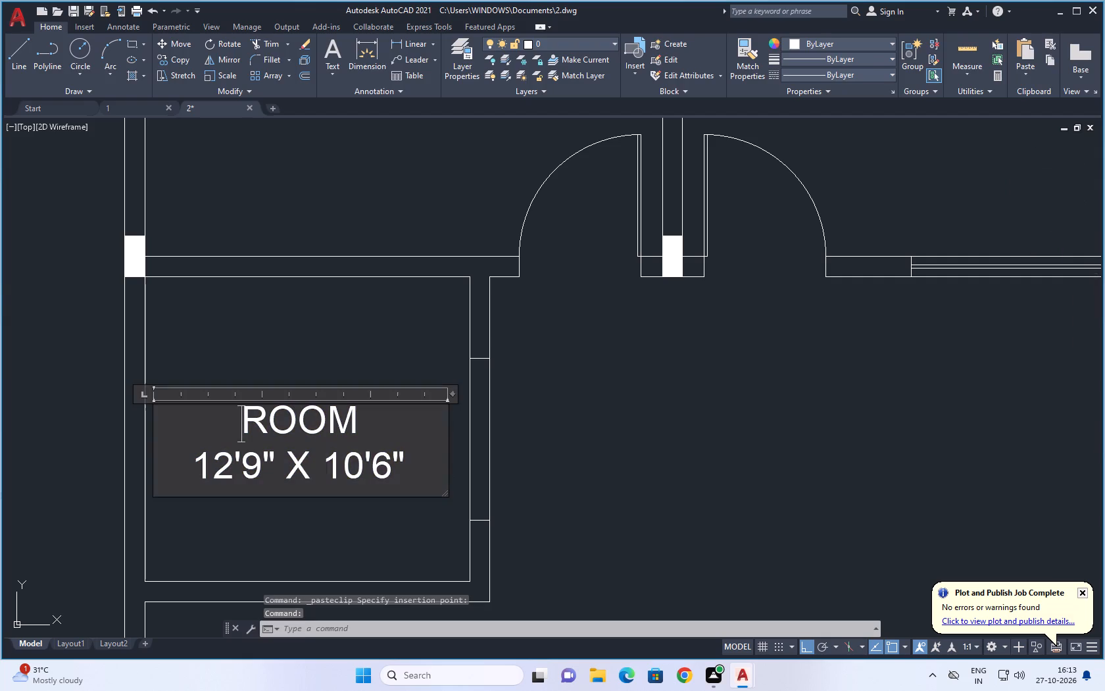
{"action": "left_click", "coordinate": [389, 424]}
{"action": "key", "text": "BackSpace"}
{"action": "key", "text": "BackSpace"}
{"action": "key", "text": "BackSpace"}
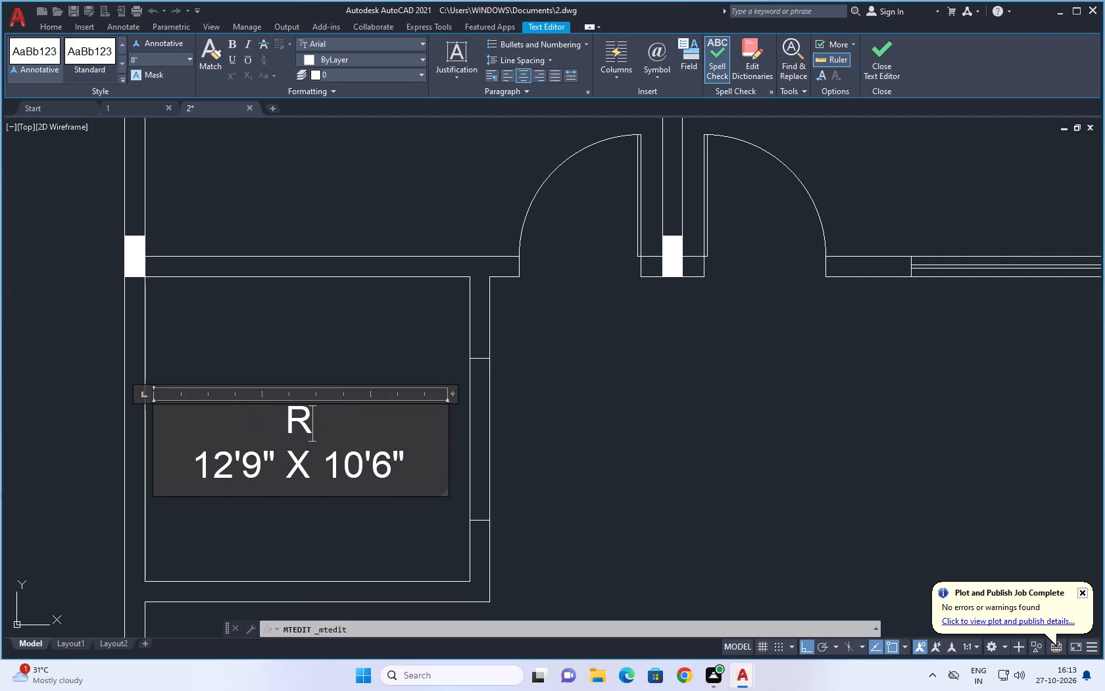
{"action": "key", "text": "BackSpace"}
{"action": "key", "text": "k"}
{"action": "key", "text": "i"}
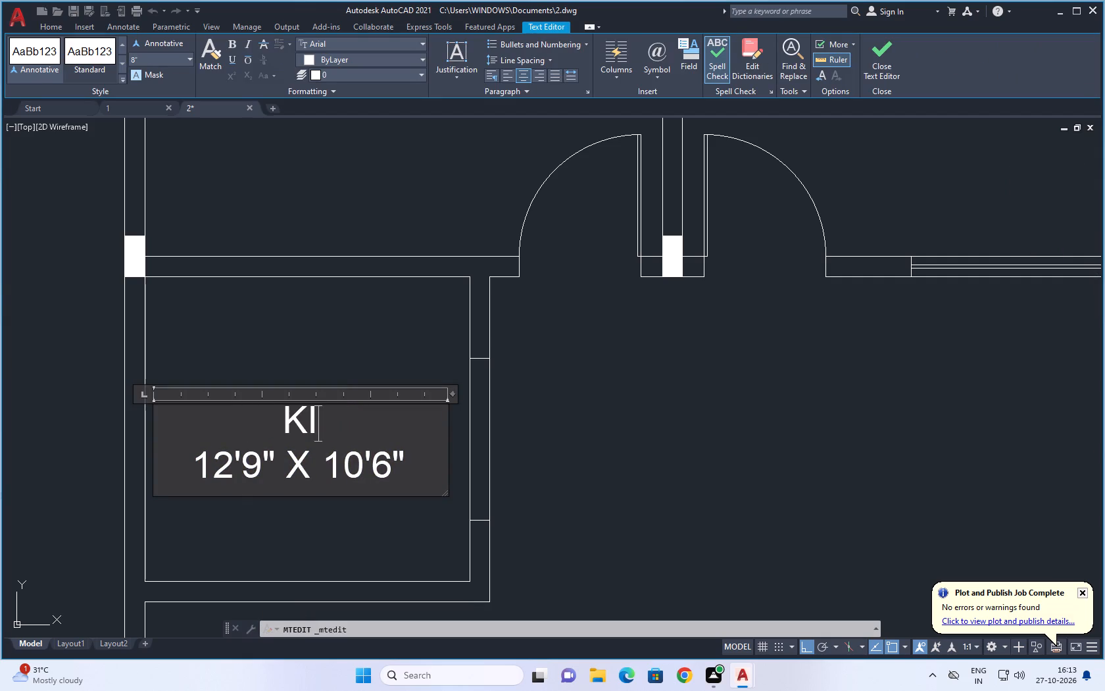
{"action": "type", "text": "TCHEN"}
Set the first dimension of the KITCHEN label's size to 8'0", following the reference plan.
{"action": "scroll", "coordinate": [393, 423], "scroll_direction": "down", "scroll_amount": 3}
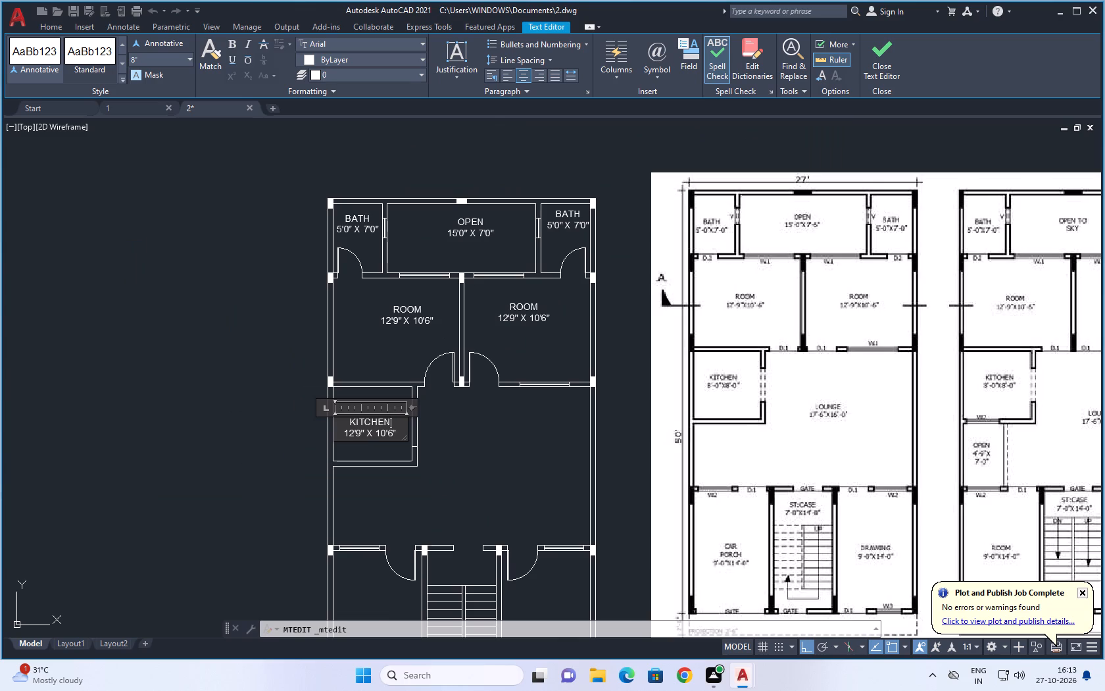
{"action": "scroll", "coordinate": [385, 430], "scroll_direction": "down", "scroll_amount": 1}
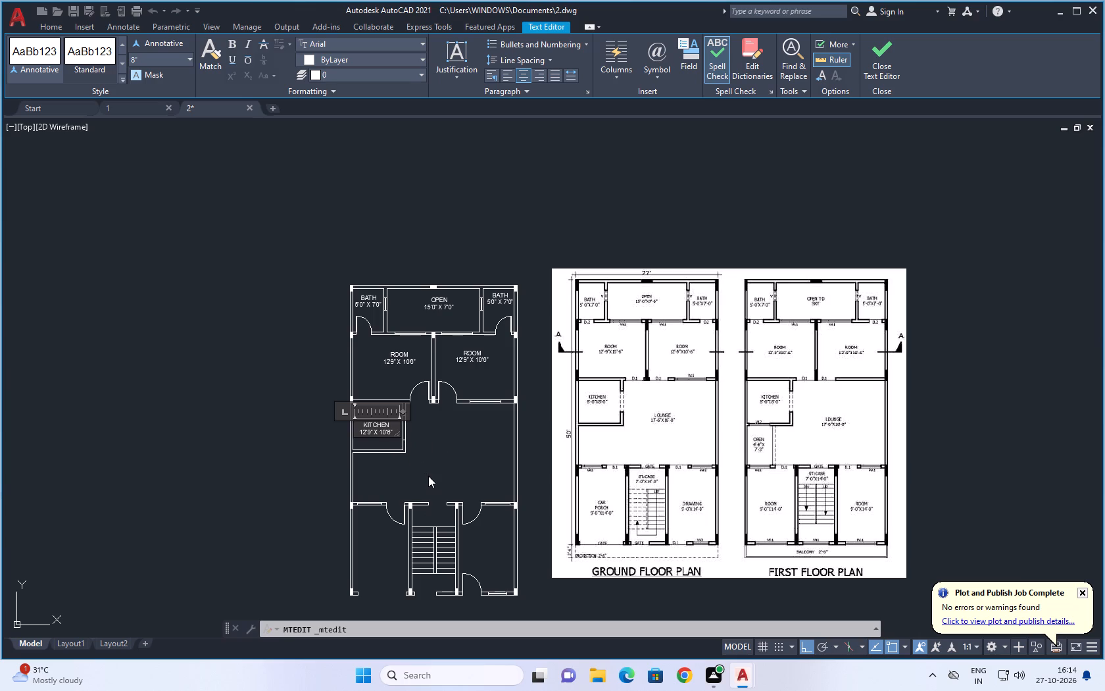
{"action": "scroll", "coordinate": [383, 421], "scroll_direction": "up", "scroll_amount": 2}
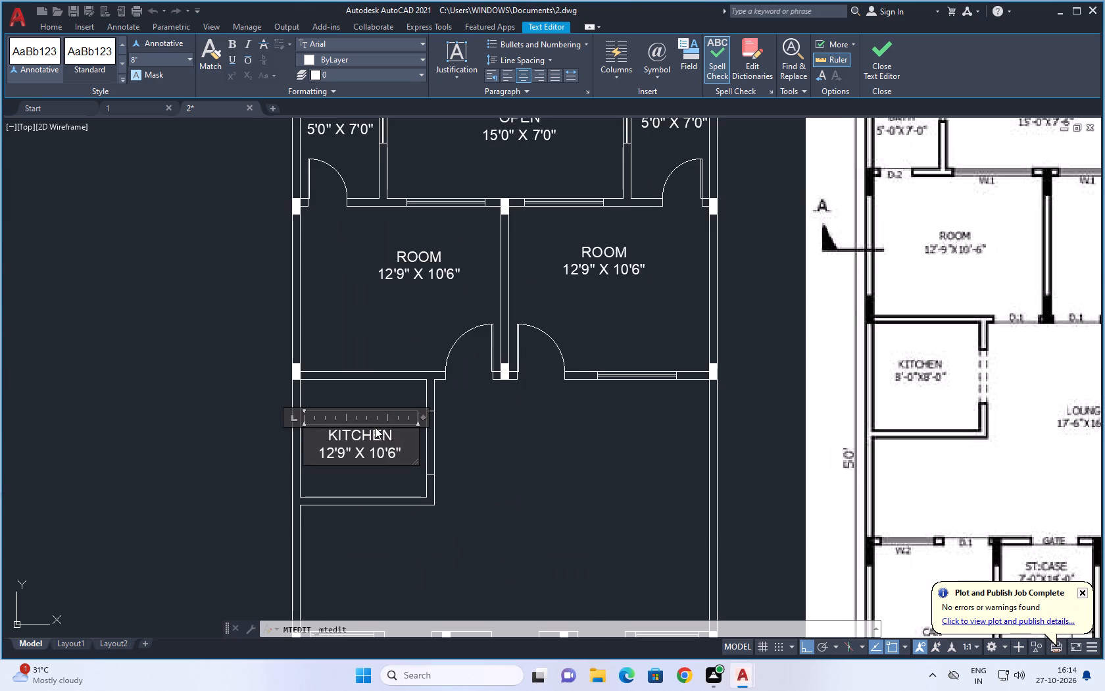
{"action": "scroll", "coordinate": [316, 453], "scroll_direction": "up", "scroll_amount": 2}
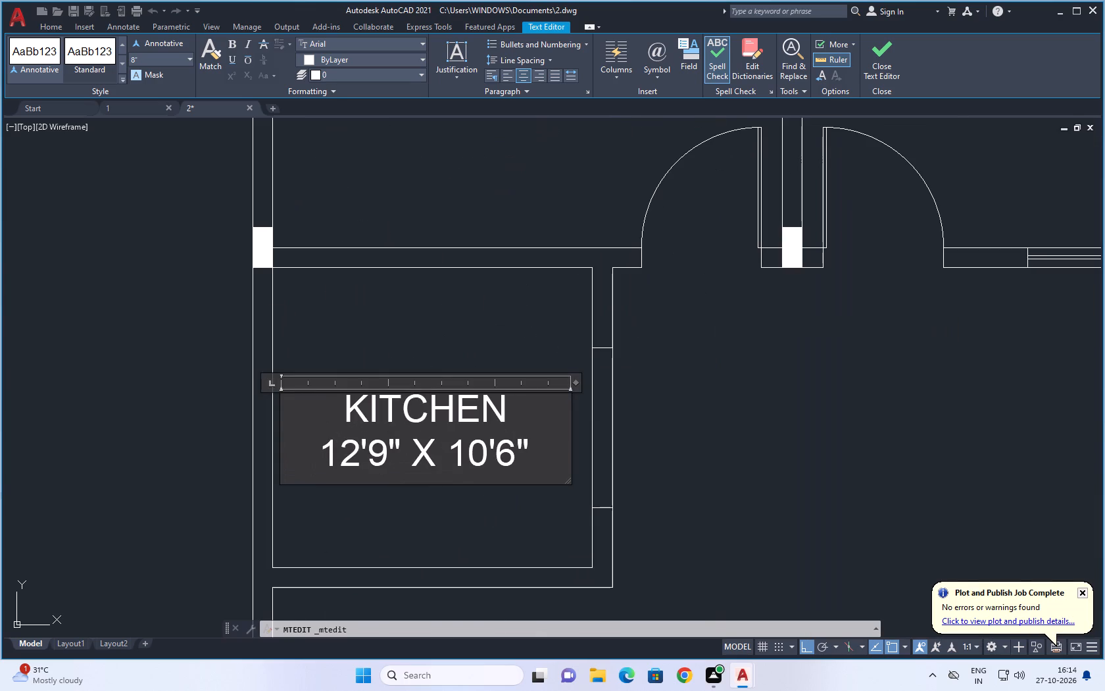
{"action": "left_click", "coordinate": [362, 459]}
{"action": "key", "text": "BackSpace"}
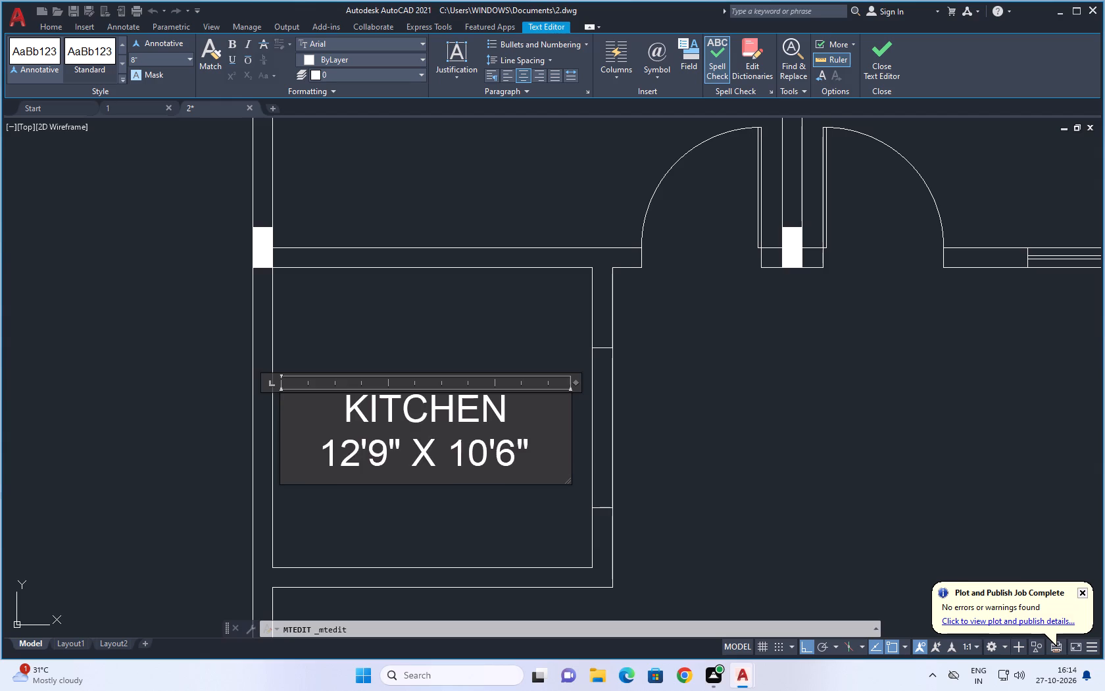
{"action": "key", "text": "BackSpace"}
{"action": "key", "text": "8"}
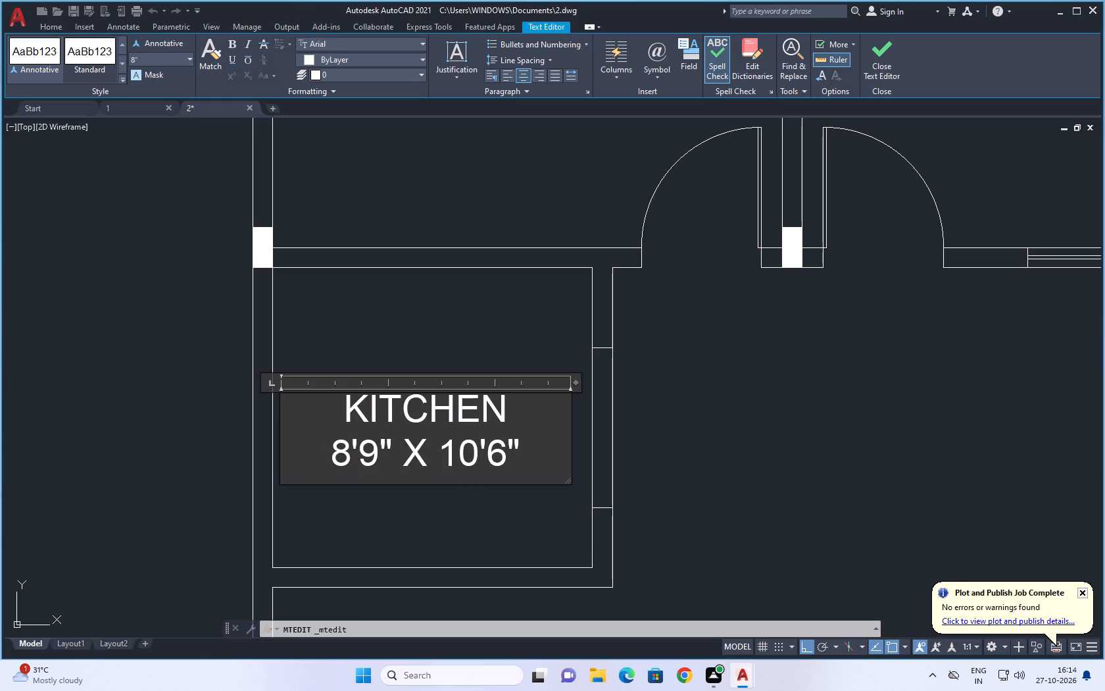
{"action": "key", "text": "Right"}
{"action": "key", "text": "Right"}
{"action": "key", "text": "BackSpace"}
{"action": "key", "text": "0"}
Set the second dimension of the KITCHEN label's size to 8'0" and finish editing the label.
{"action": "key", "text": "Right"}
{"action": "key", "text": "Right"}
{"action": "key", "text": "Right"}
{"action": "key", "text": "Right"}
{"action": "key", "text": "Right"}
{"action": "key", "text": "Right"}
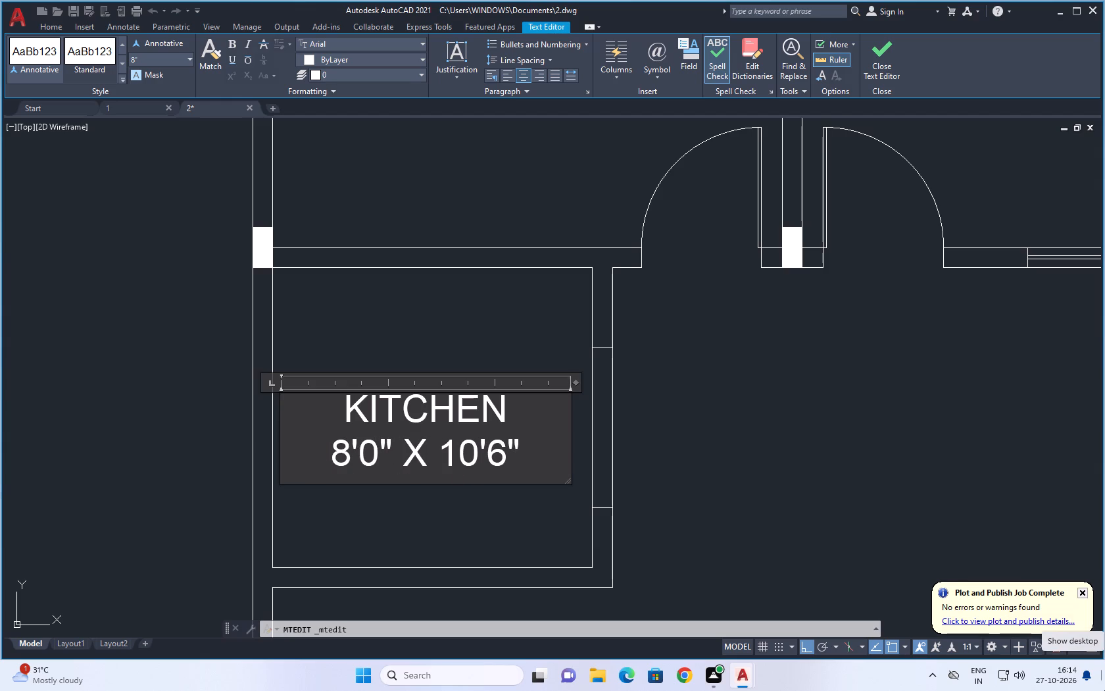
{"action": "key", "text": "BackSpace"}
{"action": "key", "text": "BackSpace"}
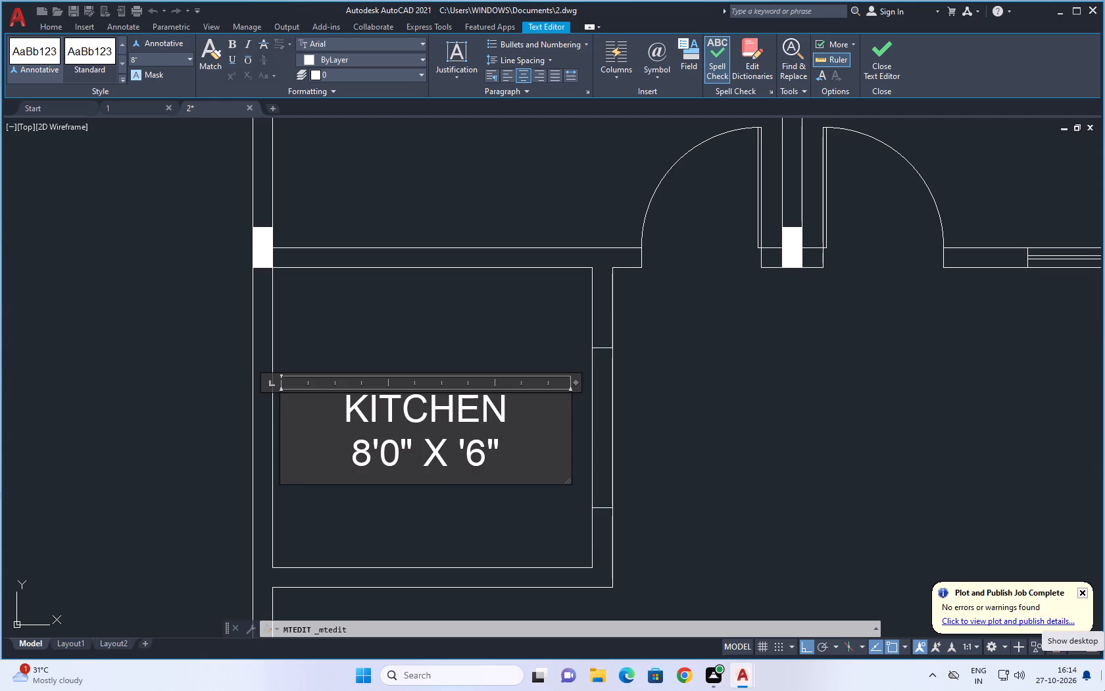
{"action": "key", "text": "8"}
{"action": "key", "text": "Right"}
{"action": "key", "text": "Right"}
{"action": "key", "text": "BackSpace"}
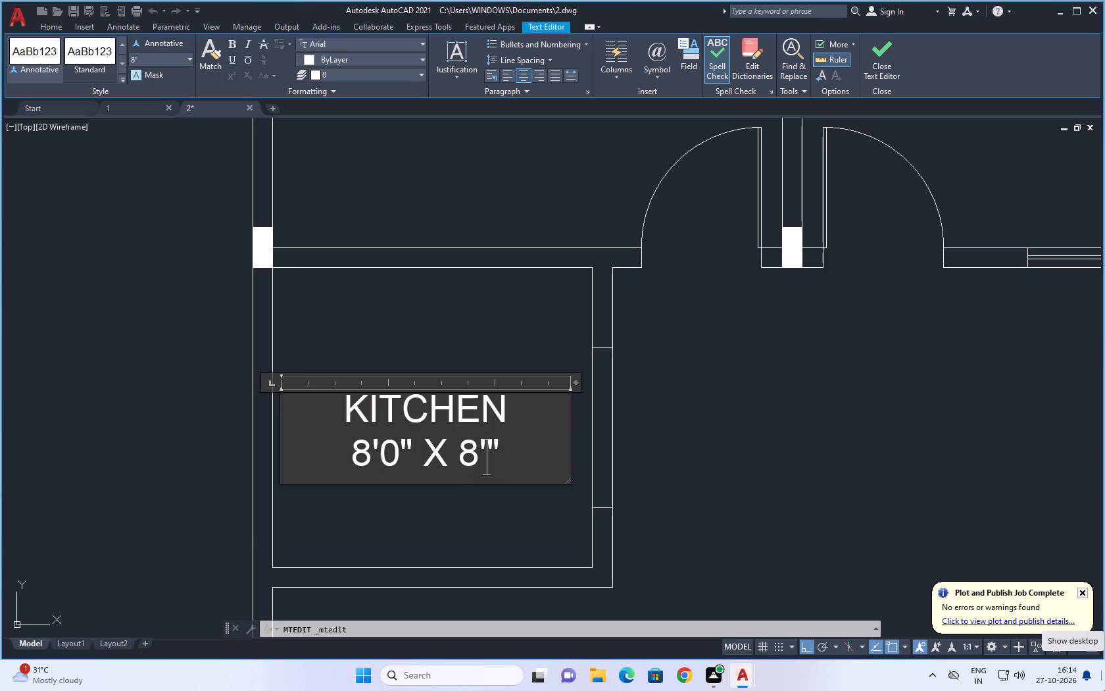
{"action": "key", "text": "0"}
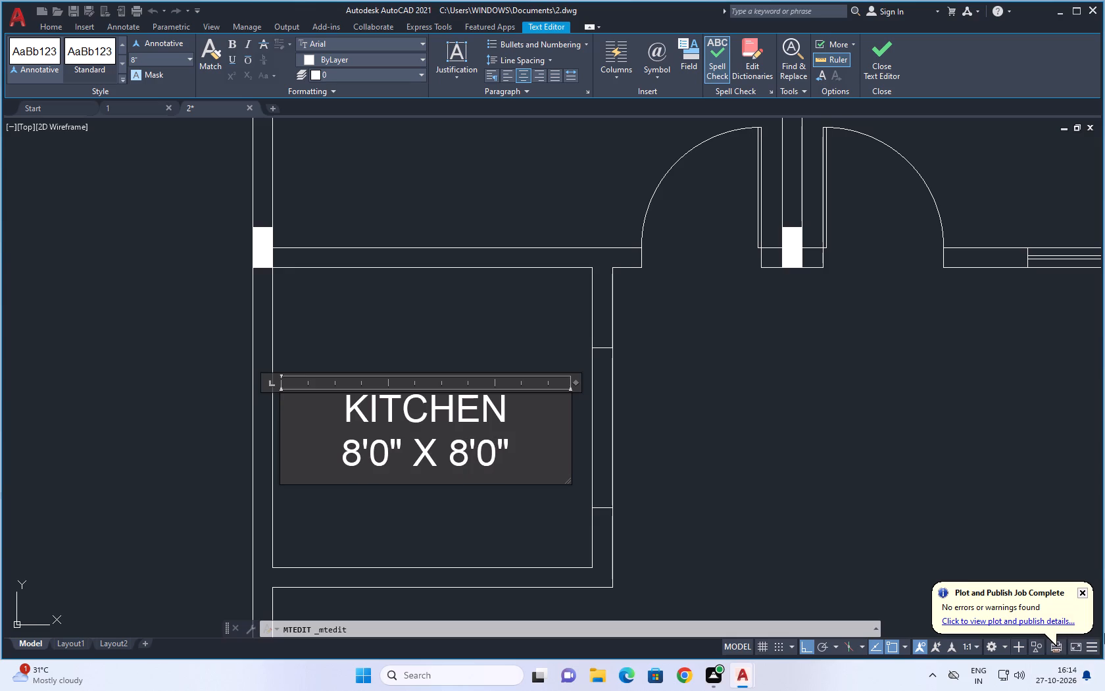
{"action": "left_click", "coordinate": [709, 433]}
Paste another copy of the ROOM label into the large open area beside the kitchen.
{"action": "scroll", "coordinate": [462, 382], "scroll_direction": "down", "scroll_amount": 2}
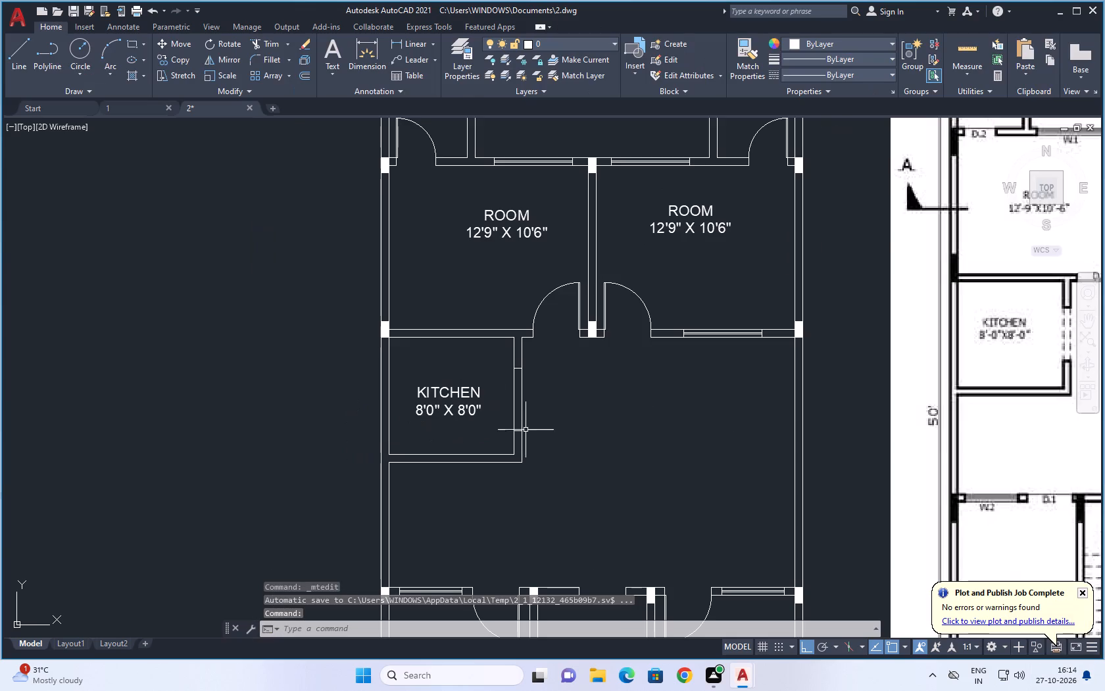
{"action": "scroll", "coordinate": [508, 419], "scroll_direction": "down", "scroll_amount": 2}
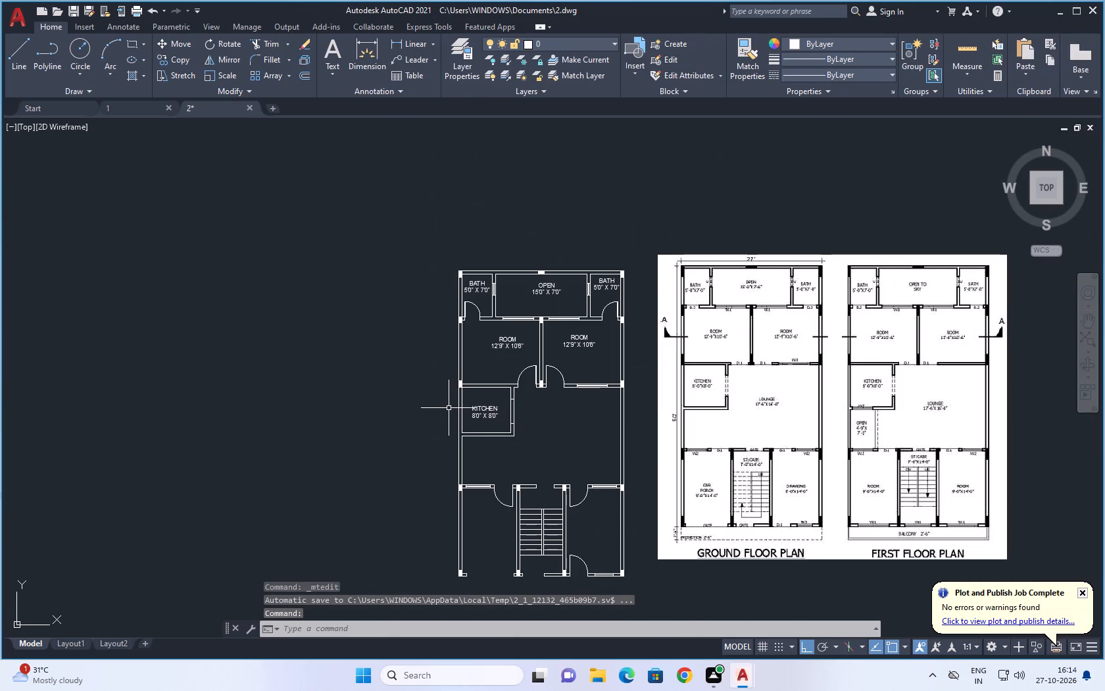
{"action": "key", "text": "ctrl+v"}
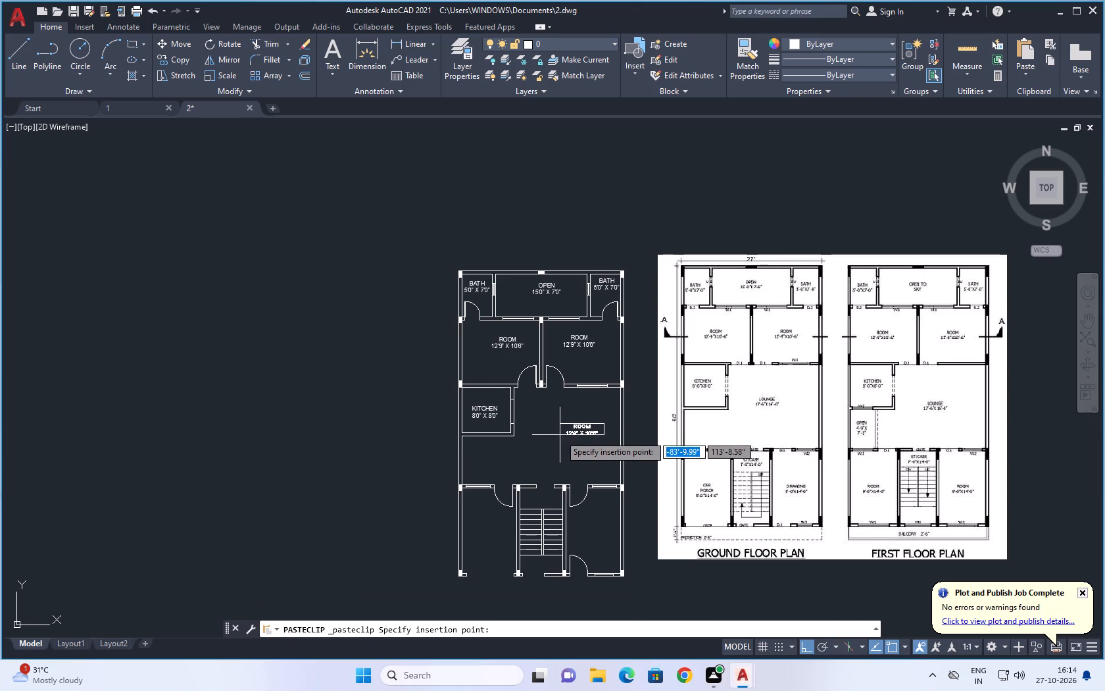
{"action": "left_click", "coordinate": [560, 435]}
Replace the name ROOM with LOUNGE in the label pasted in the large open area.
{"action": "double_click", "coordinate": [589, 429]}
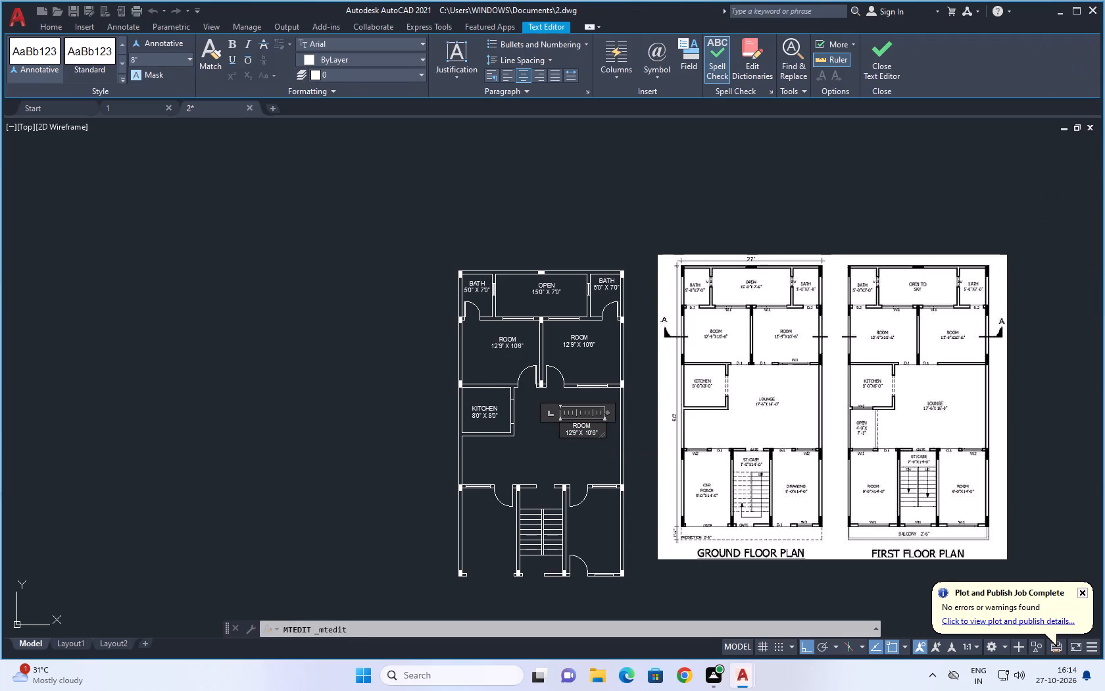
{"action": "scroll", "coordinate": [572, 423], "scroll_direction": "up", "scroll_amount": 2}
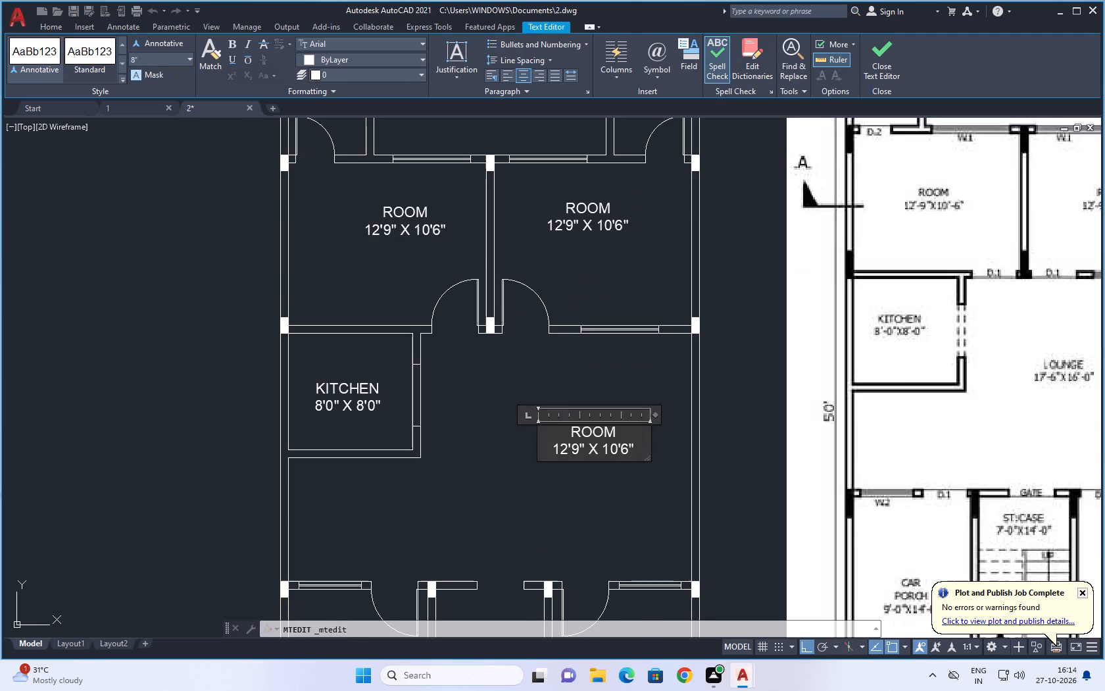
{"action": "scroll", "coordinate": [572, 423], "scroll_direction": "down", "scroll_amount": 1}
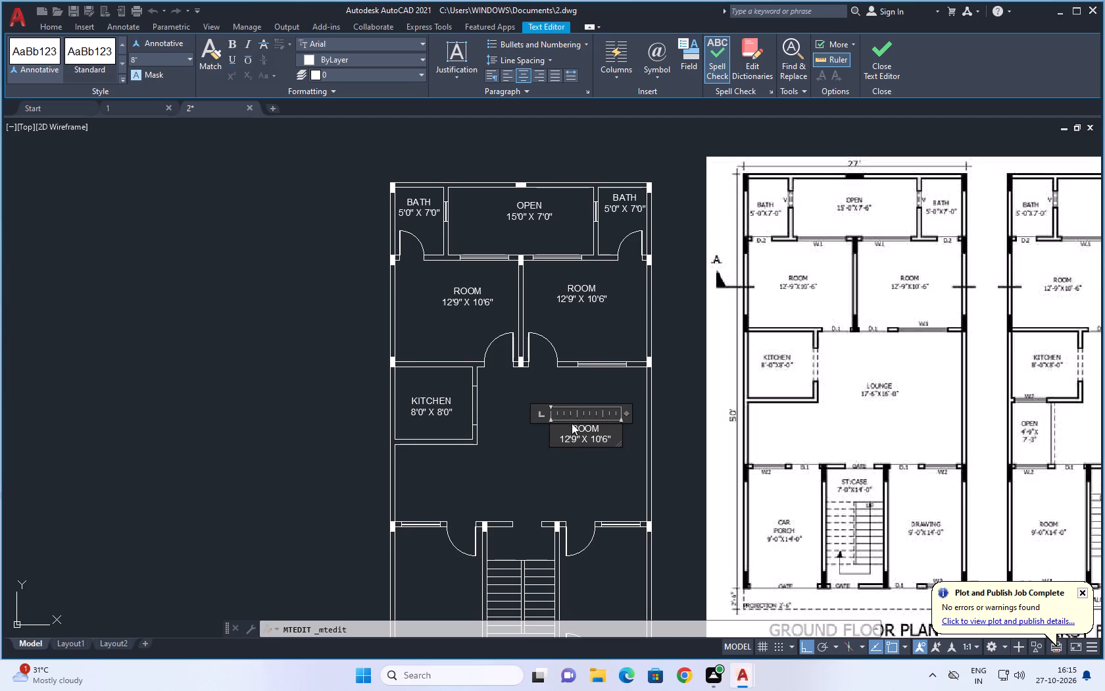
{"action": "scroll", "coordinate": [572, 423], "scroll_direction": "up", "scroll_amount": 2}
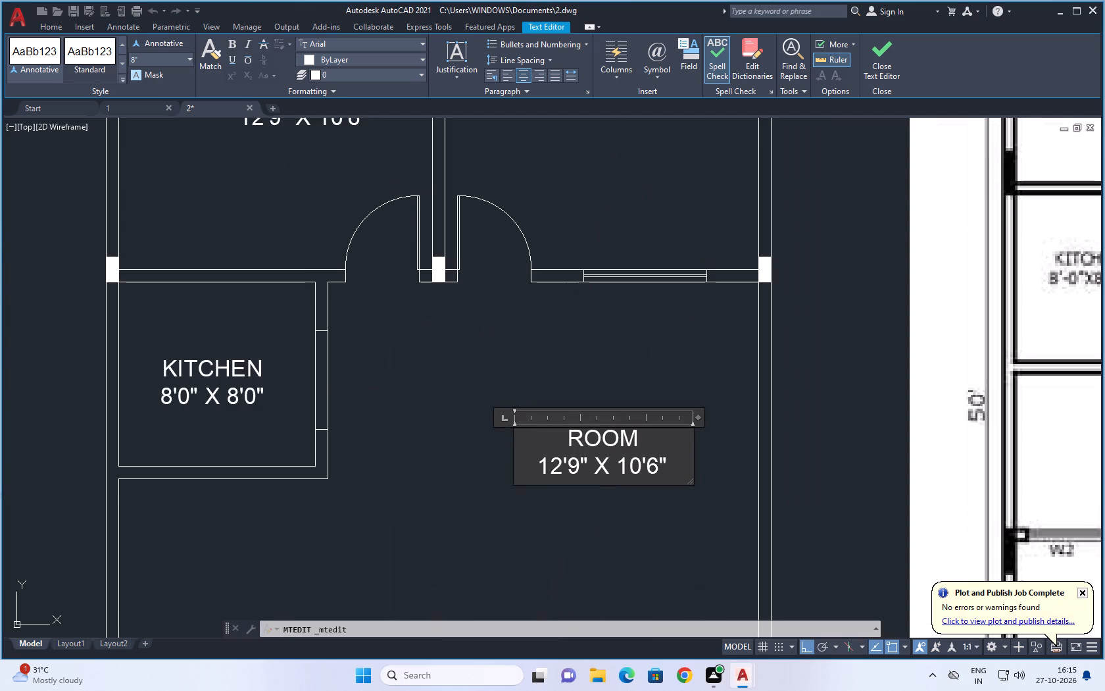
{"action": "key", "text": "BackSpace"}
{"action": "key", "text": "BackSpace"}
{"action": "key", "text": "BackSpace"}
{"action": "key", "text": "BackSpace"}
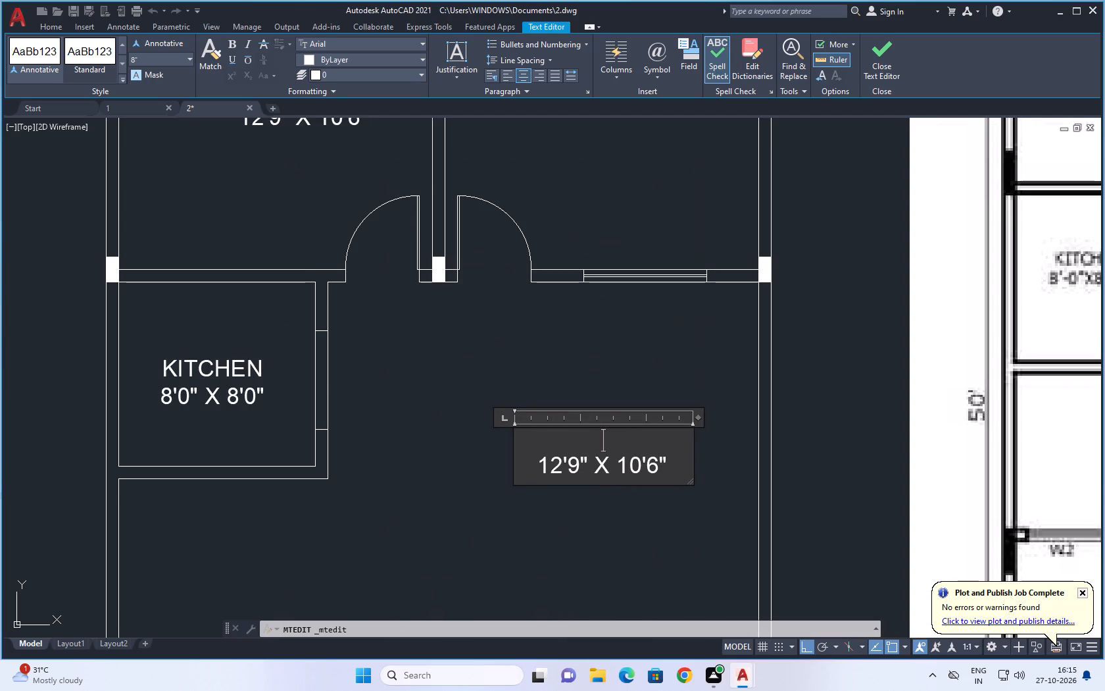
{"action": "key", "text": "l"}
{"action": "key", "text": "9"}
{"action": "key", "text": "BackSpace"}
{"action": "key", "text": "o"}
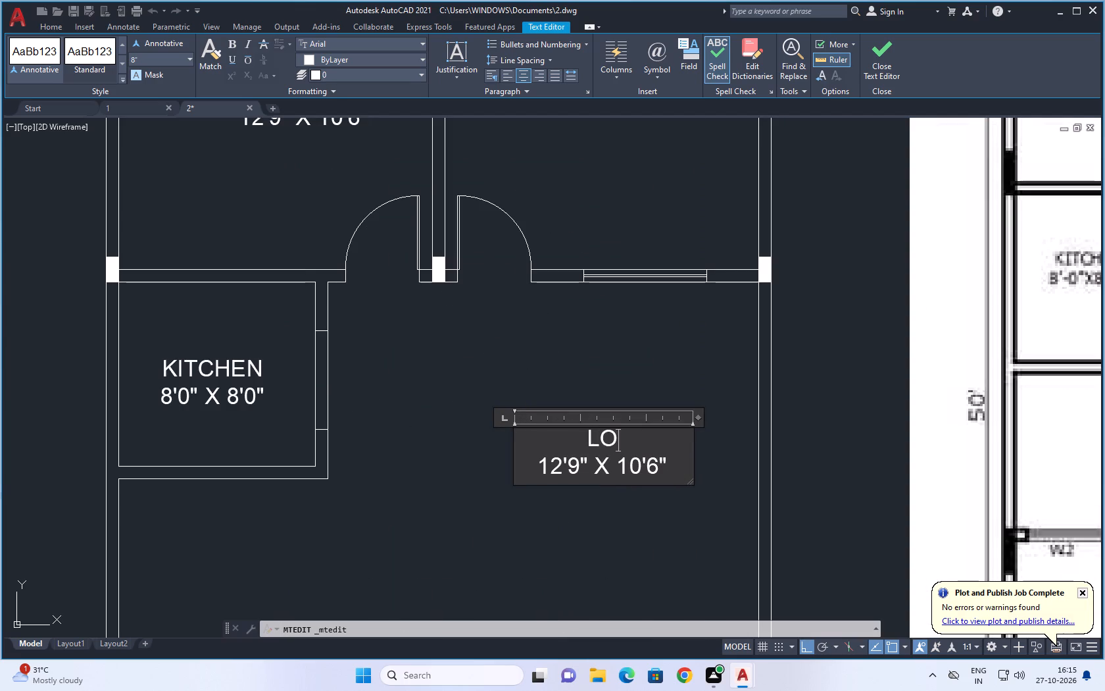
{"action": "key", "text": "u"}
{"action": "key", "text": "n"}
{"action": "key", "text": "g"}
{"action": "key", "text": "e"}
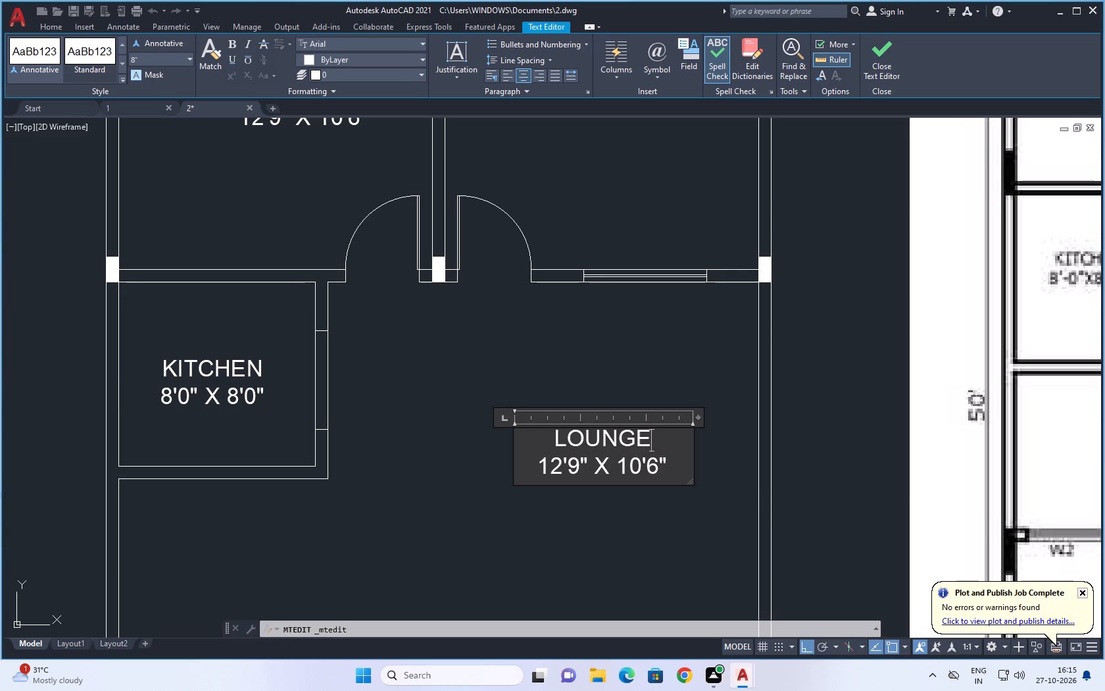
Set the first dimension of the LOUNGE label's size to 17'6".
{"action": "scroll", "coordinate": [518, 451], "scroll_direction": "down", "scroll_amount": 2}
{"action": "scroll", "coordinate": [574, 449], "scroll_direction": "up", "scroll_amount": 2}
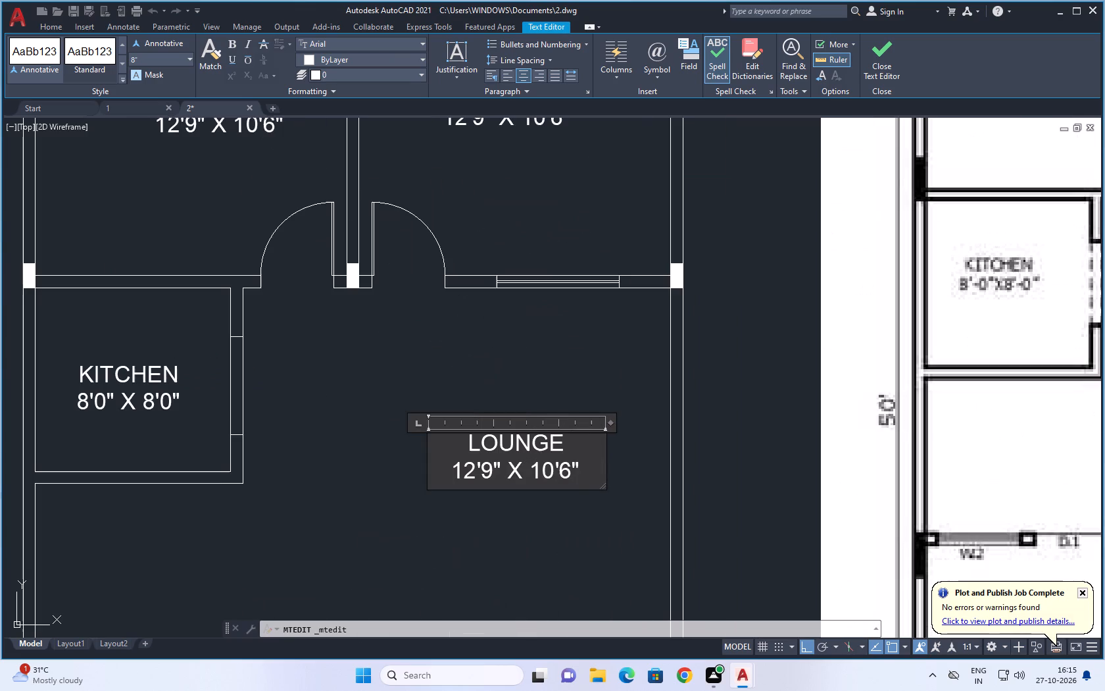
{"action": "left_click", "coordinate": [479, 475]}
{"action": "key", "text": "BackSpace"}
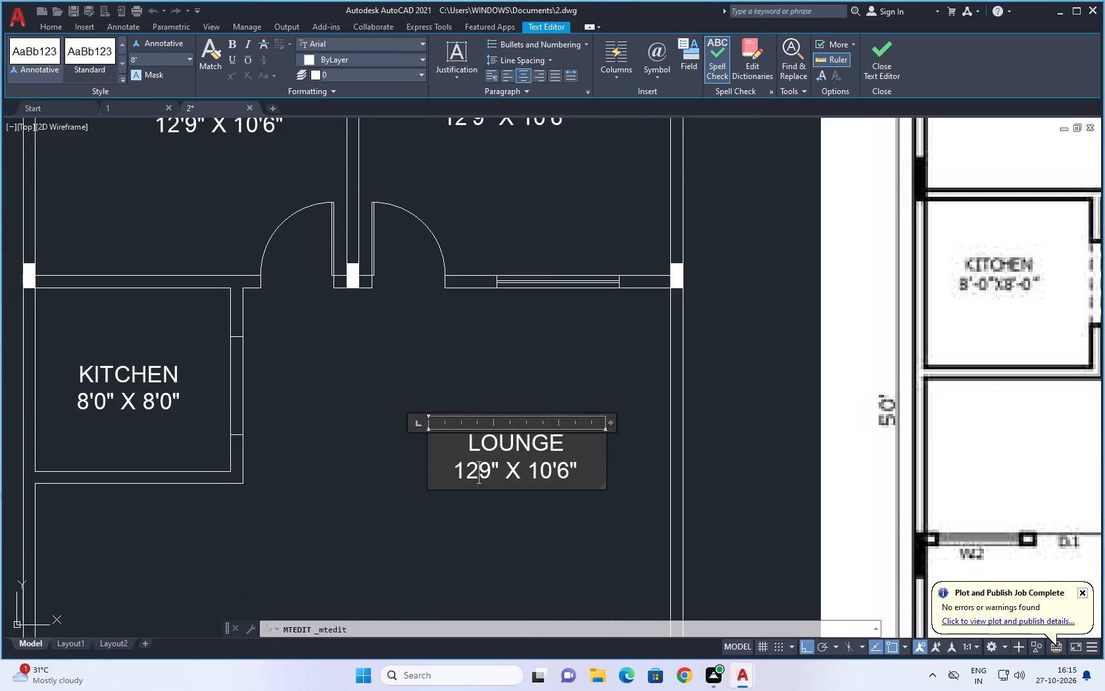
{"action": "key", "text": "BackSpace"}
{"action": "key", "text": "7"}
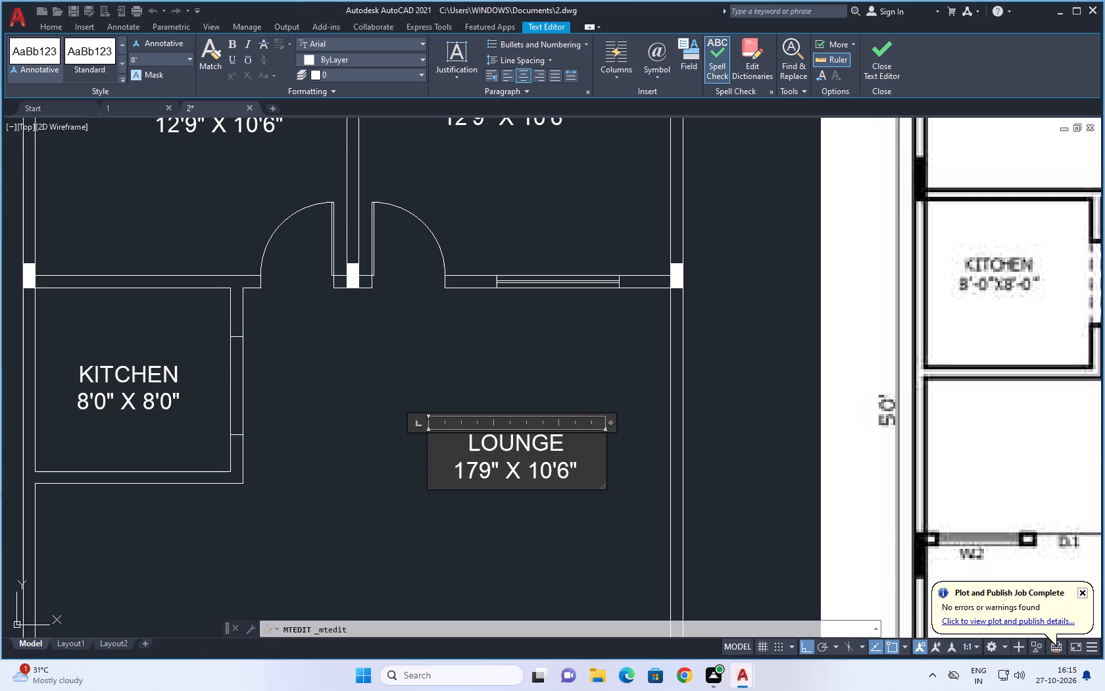
{"action": "key", "text": "apostrophe"}
{"action": "key", "text": "Right"}
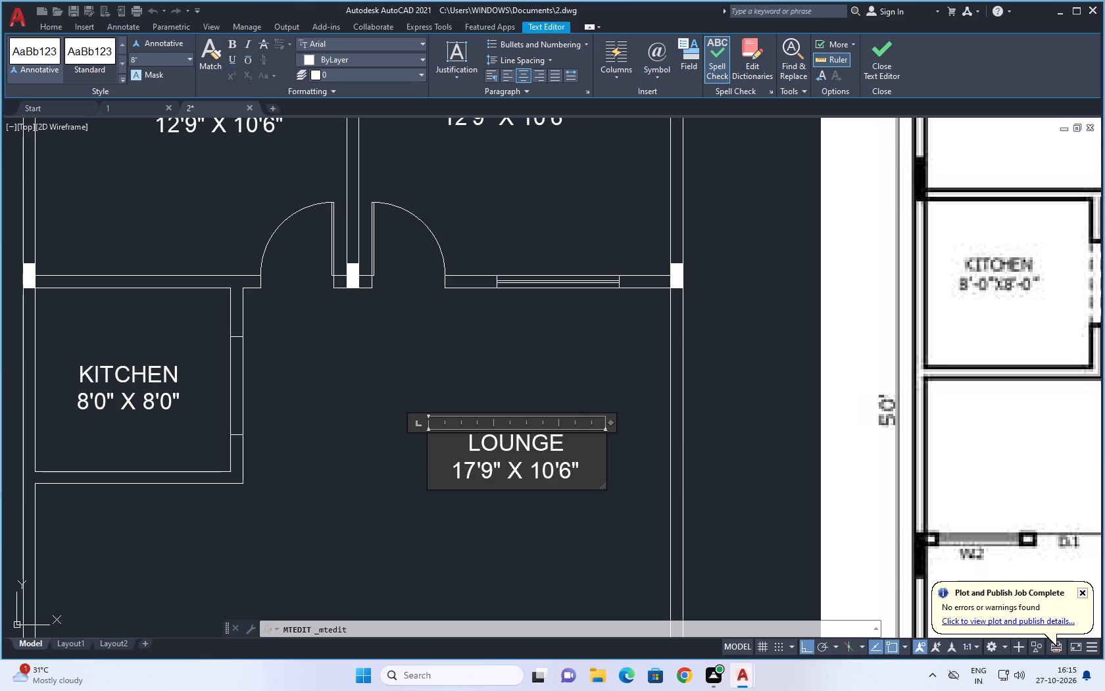
{"action": "key", "text": "BackSpace"}
{"action": "key", "text": "6"}
Set the second dimension of the LOUNGE label's size to 16'0", following the reference plan, and finish editing the label.
{"action": "scroll", "coordinate": [518, 466], "scroll_direction": "down", "scroll_amount": 3}
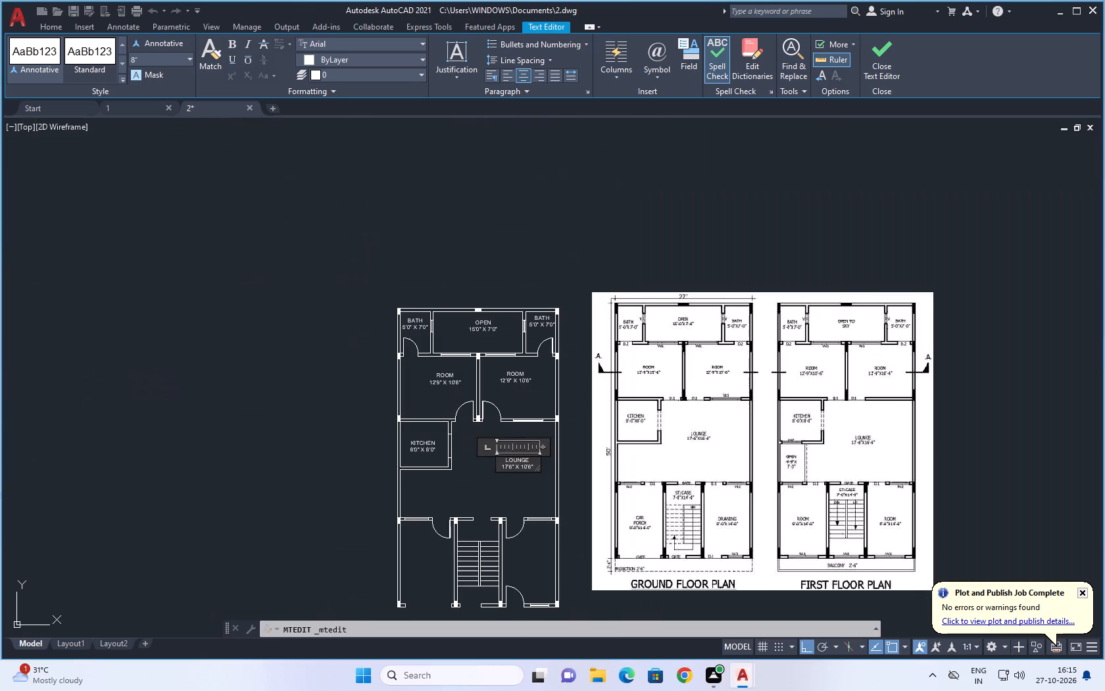
{"action": "scroll", "coordinate": [742, 453], "scroll_direction": "up", "scroll_amount": 3}
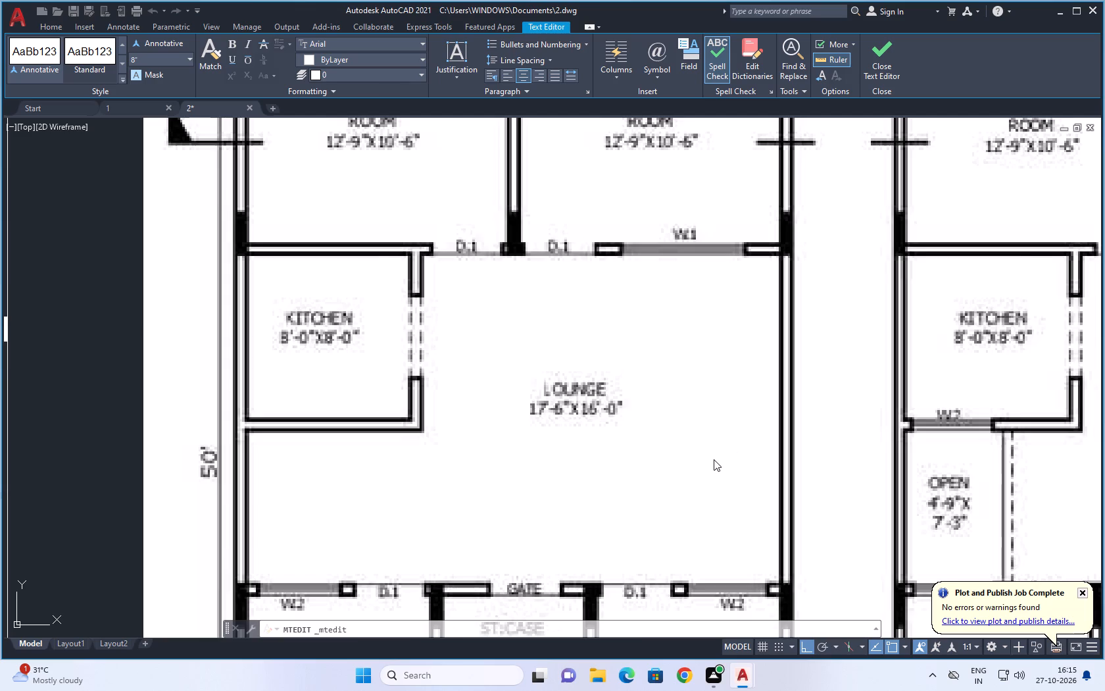
{"action": "scroll", "coordinate": [714, 459], "scroll_direction": "down", "scroll_amount": 2}
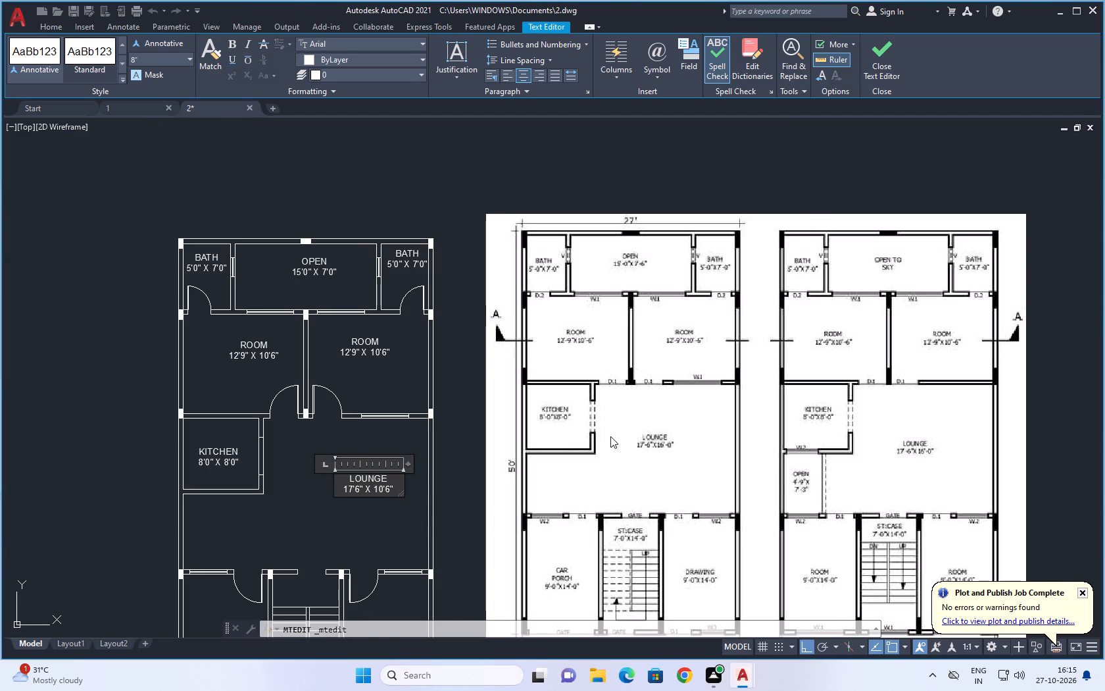
{"action": "scroll", "coordinate": [639, 436], "scroll_direction": "up", "scroll_amount": 2}
{"action": "scroll", "coordinate": [760, 451], "scroll_direction": "down", "scroll_amount": 2}
{"action": "scroll", "coordinate": [408, 509], "scroll_direction": "up", "scroll_amount": 1}
{"action": "scroll", "coordinate": [477, 490], "scroll_direction": "up", "scroll_amount": 3}
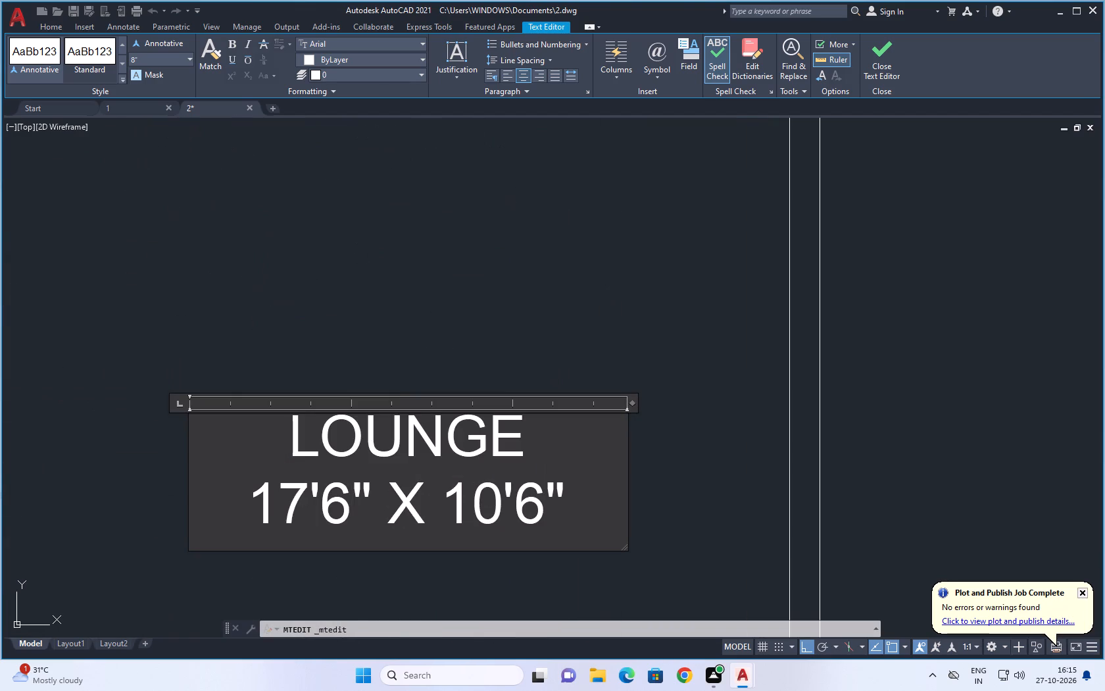
{"action": "left_click", "coordinate": [499, 507]}
{"action": "key", "text": "BackSpace"}
{"action": "key", "text": "6"}
{"action": "left_click", "coordinate": [547, 511]}
{"action": "key", "text": "BackSpace"}
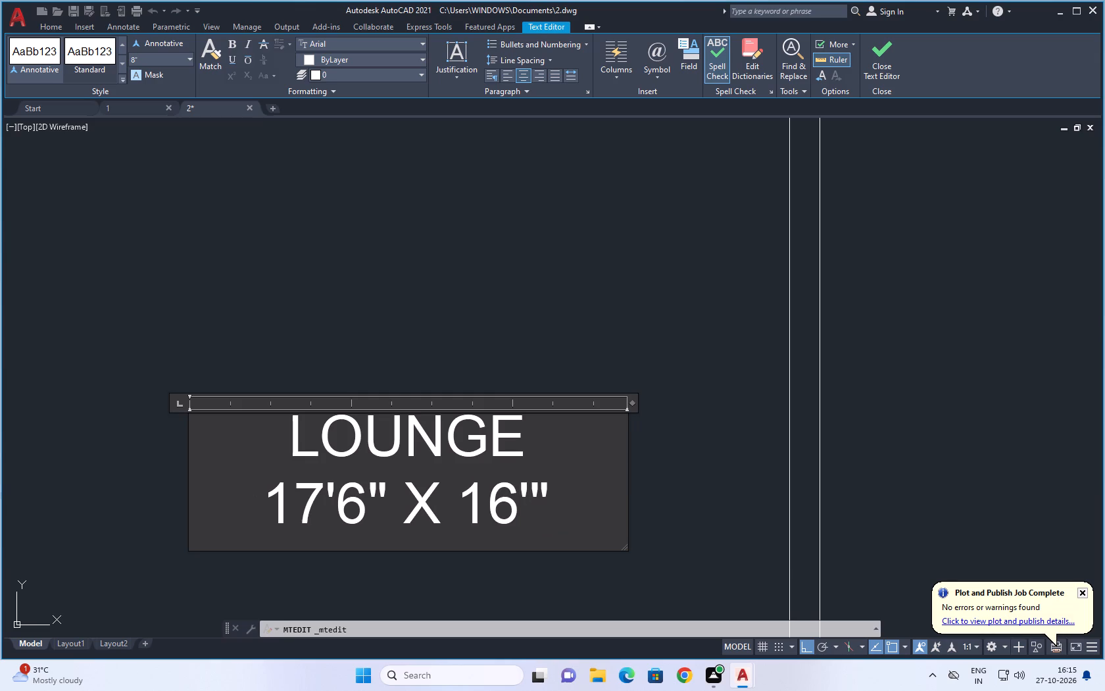
{"action": "key", "text": "0"}
{"action": "left_click", "coordinate": [627, 575]}
Paste another copy of the ROOM label into the front room beside the staircase, on the kitchen side of the plan.
{"action": "scroll", "coordinate": [575, 360], "scroll_direction": "down", "scroll_amount": 3}
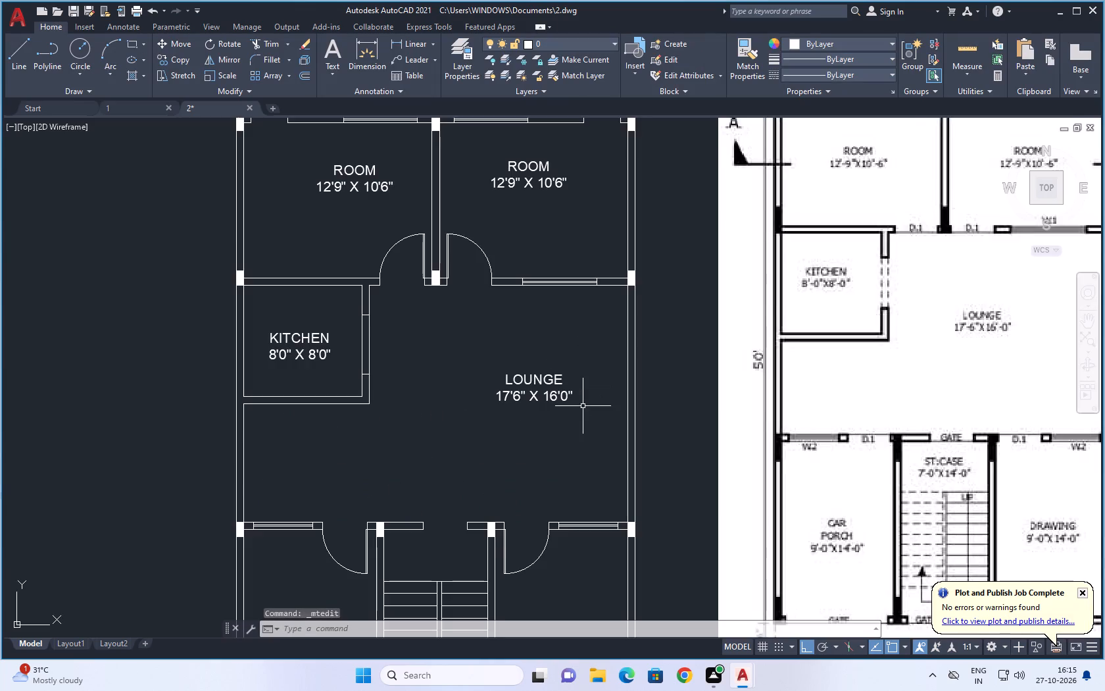
{"action": "scroll", "coordinate": [583, 407], "scroll_direction": "down", "scroll_amount": 2}
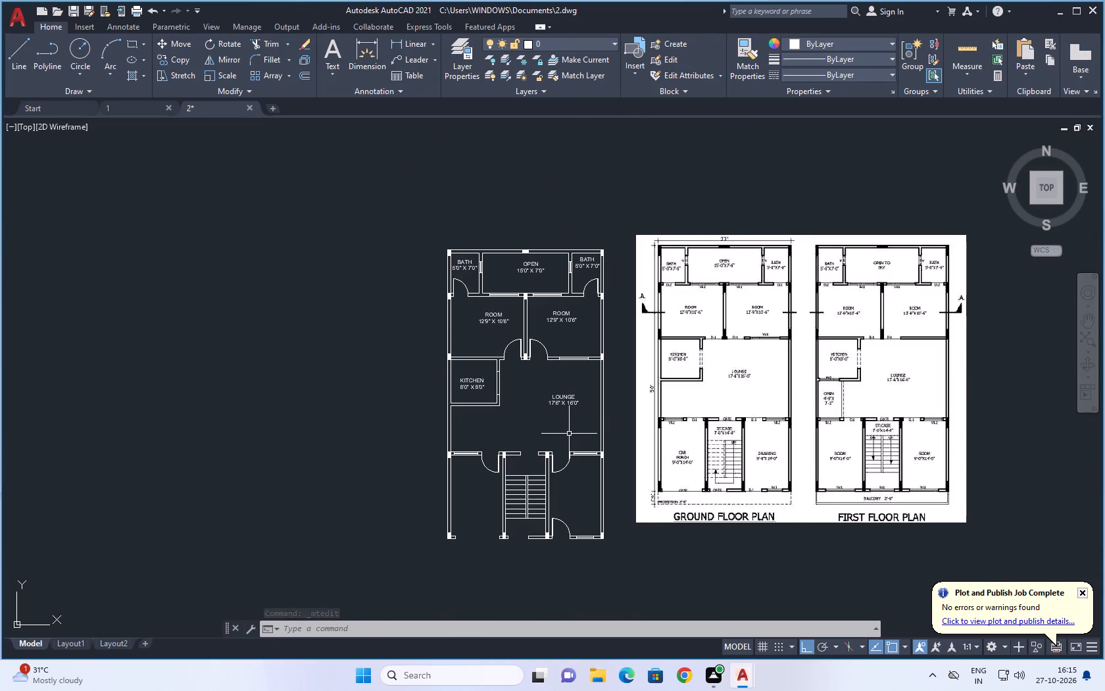
{"action": "key", "text": "ctrl+v"}
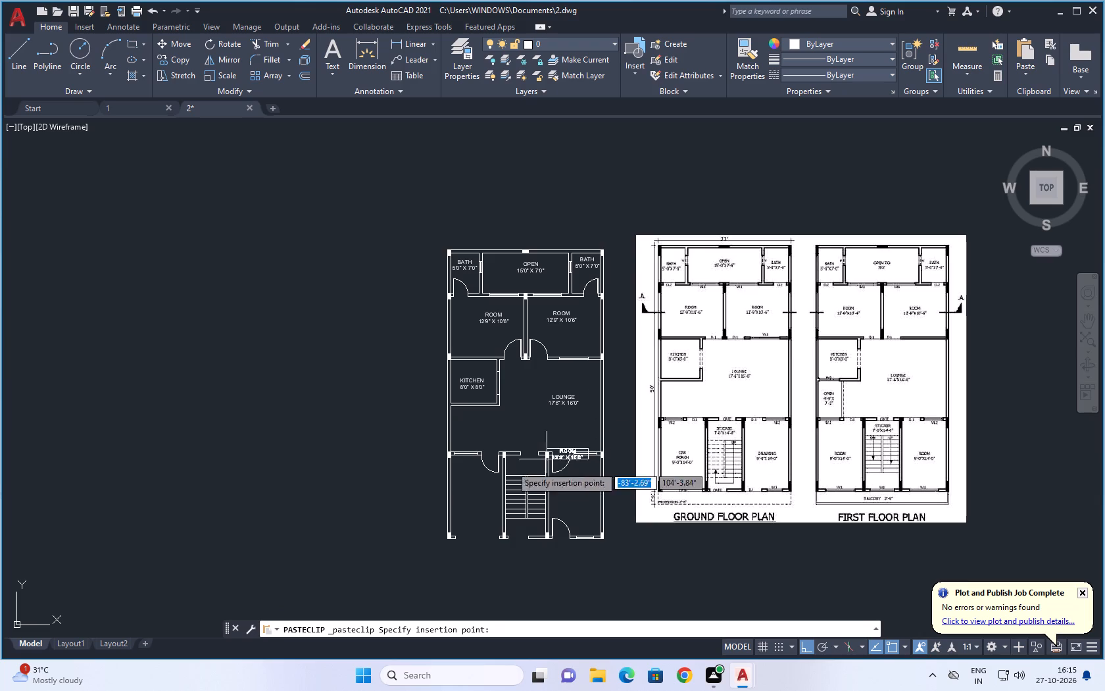
{"action": "scroll", "coordinate": [446, 500], "scroll_direction": "up", "scroll_amount": 3}
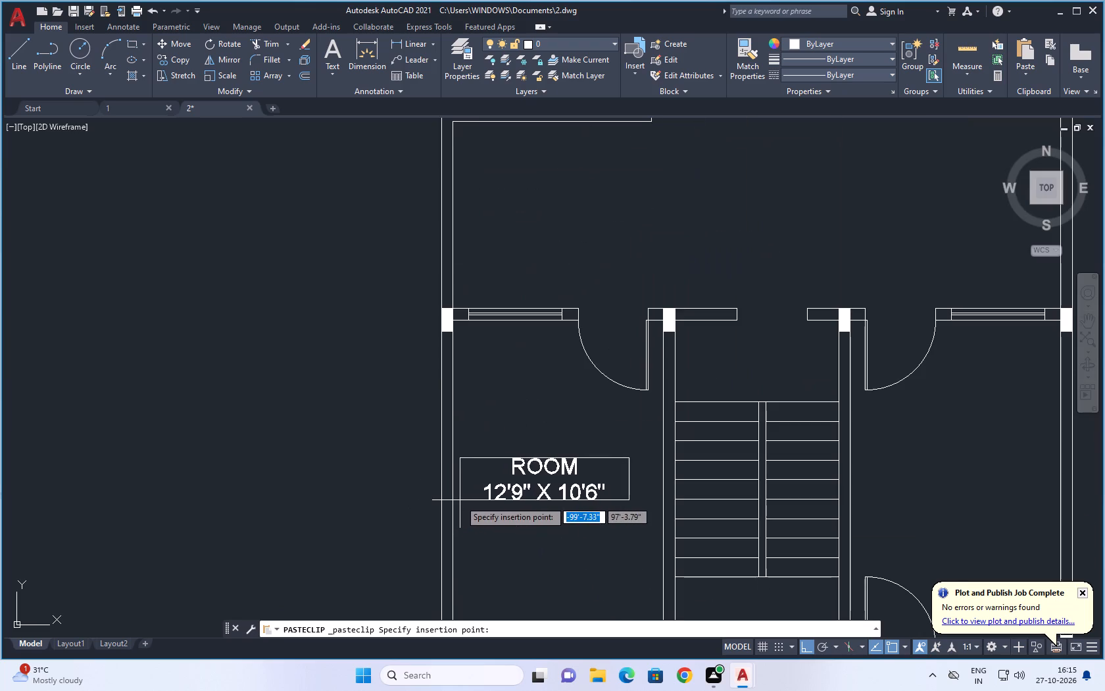
{"action": "left_click", "coordinate": [460, 500]}
Replace the name ROOM with CAR PORCH in the label pasted beside the staircase.
{"action": "scroll", "coordinate": [539, 462], "scroll_direction": "down", "scroll_amount": 3}
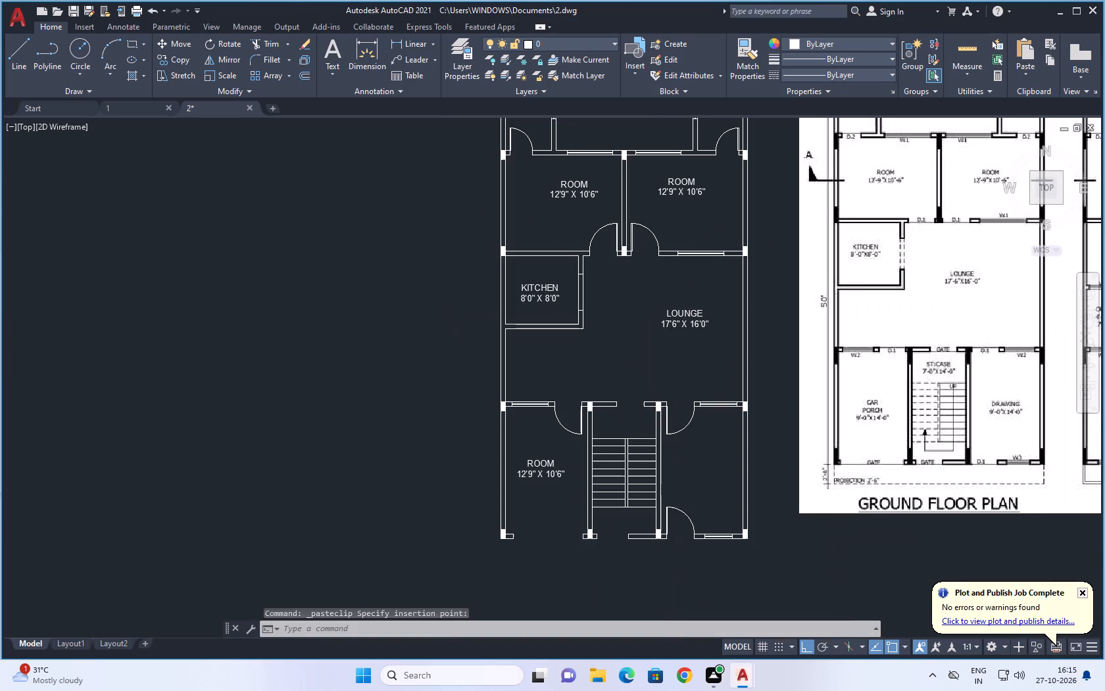
{"action": "scroll", "coordinate": [539, 462], "scroll_direction": "up", "scroll_amount": 3}
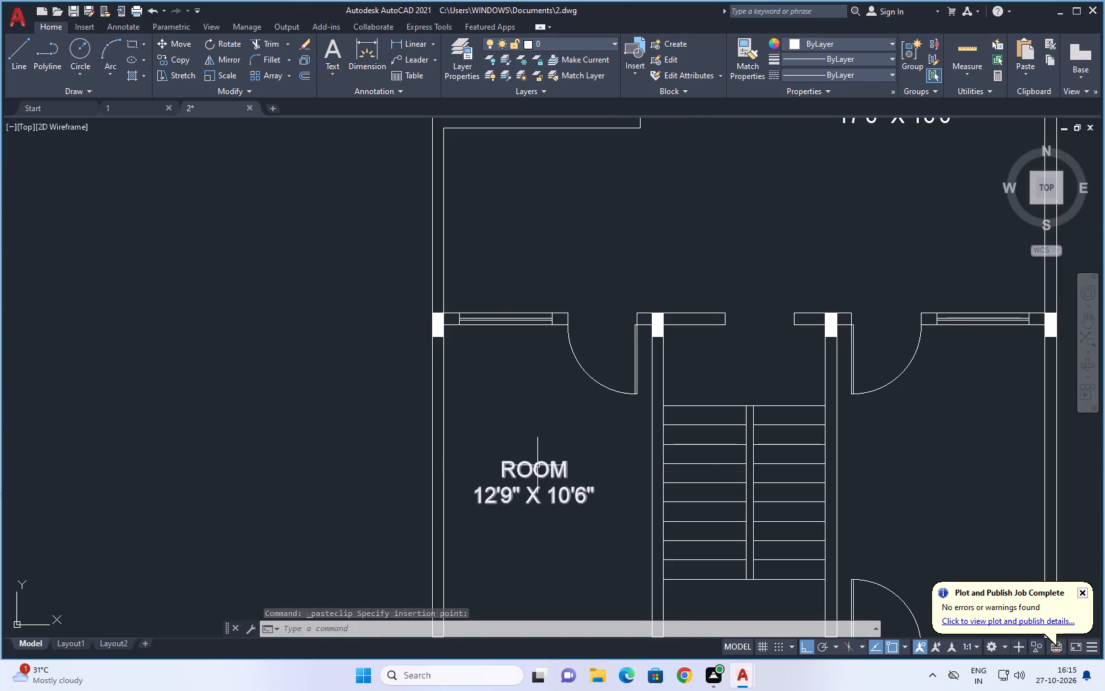
{"action": "double_click", "coordinate": [537, 465]}
{"action": "left_click", "coordinate": [572, 476]}
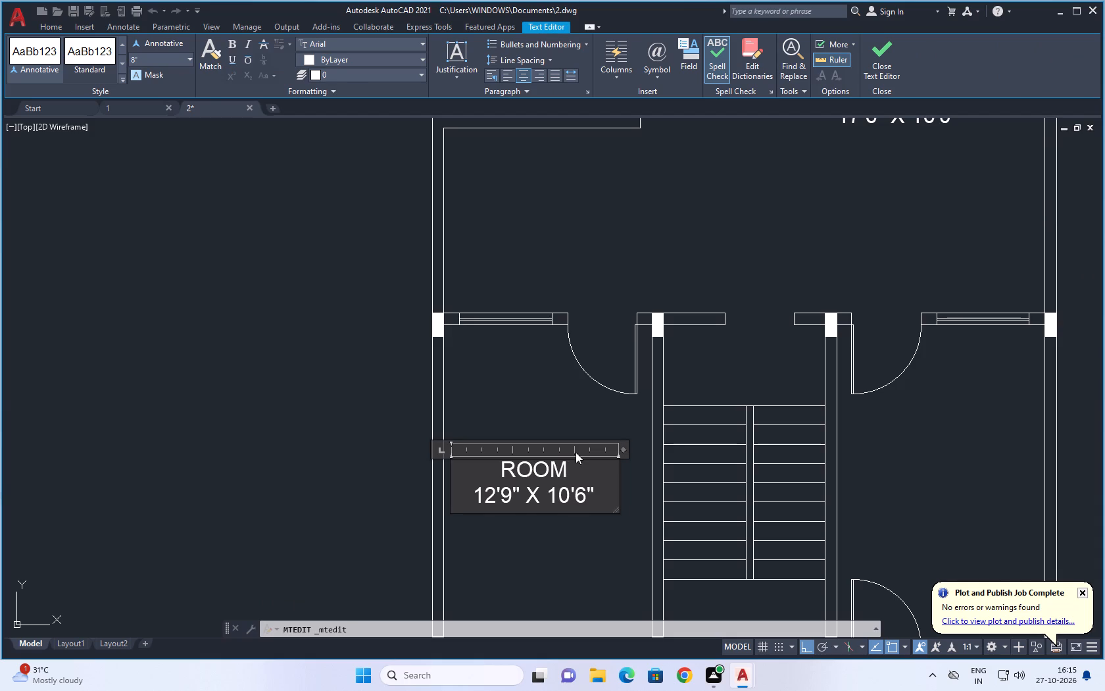
{"action": "key", "text": "BackSpace"}
{"action": "key", "text": "BackSpace"}
{"action": "key", "text": "BackSpace"}
{"action": "key", "text": "BackSpace"}
{"action": "key", "text": "c"}
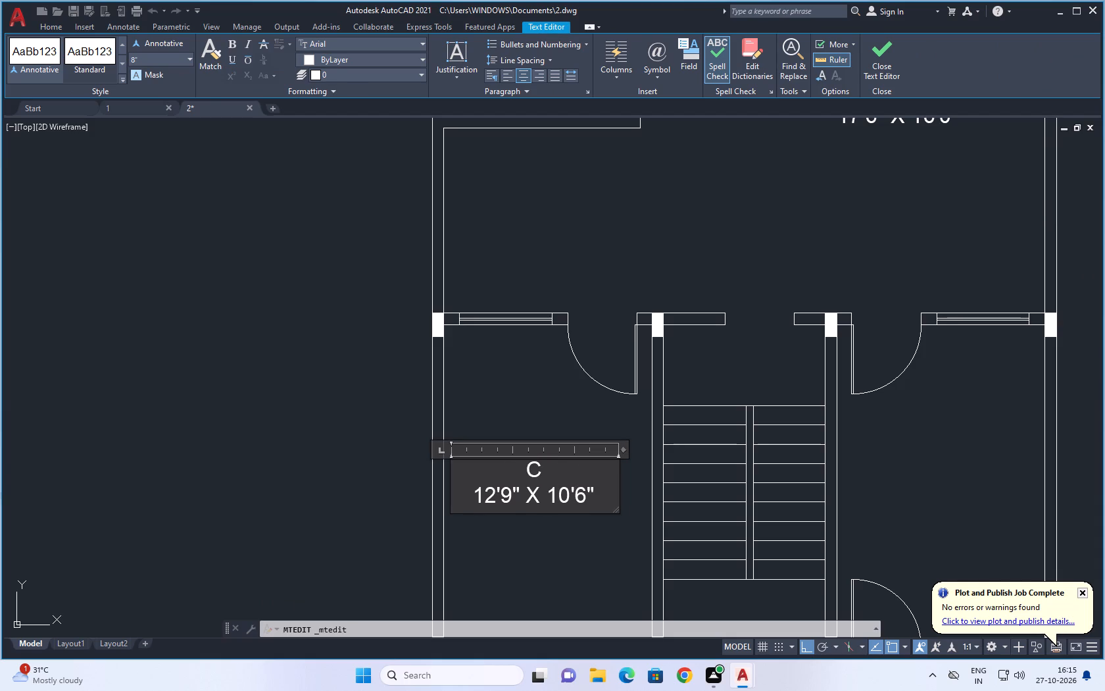
{"action": "type", "text": "AR"}
{"action": "key", "text": "space"}
{"action": "key", "text": "p"}
{"action": "key", "text": "o"}
{"action": "type", "text": "RC"}
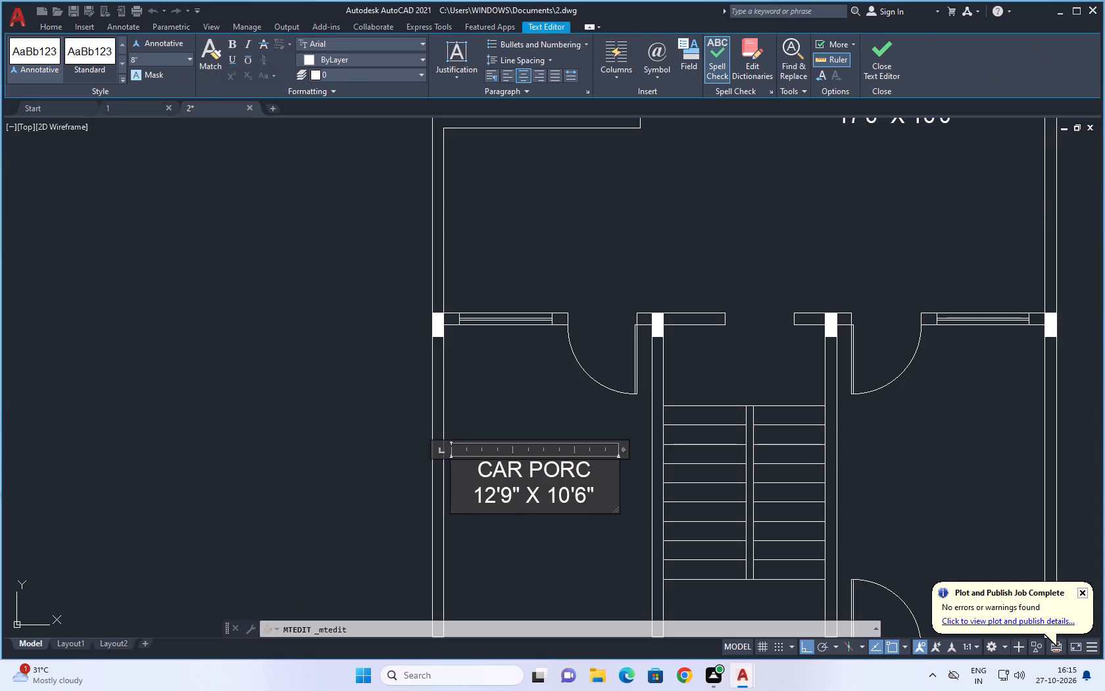
{"action": "key", "text": "h"}
Set the first dimension of the CAR PORCH label's size to 9'0", following the reference plan.
{"action": "scroll", "coordinate": [557, 471], "scroll_direction": "down", "scroll_amount": 1}
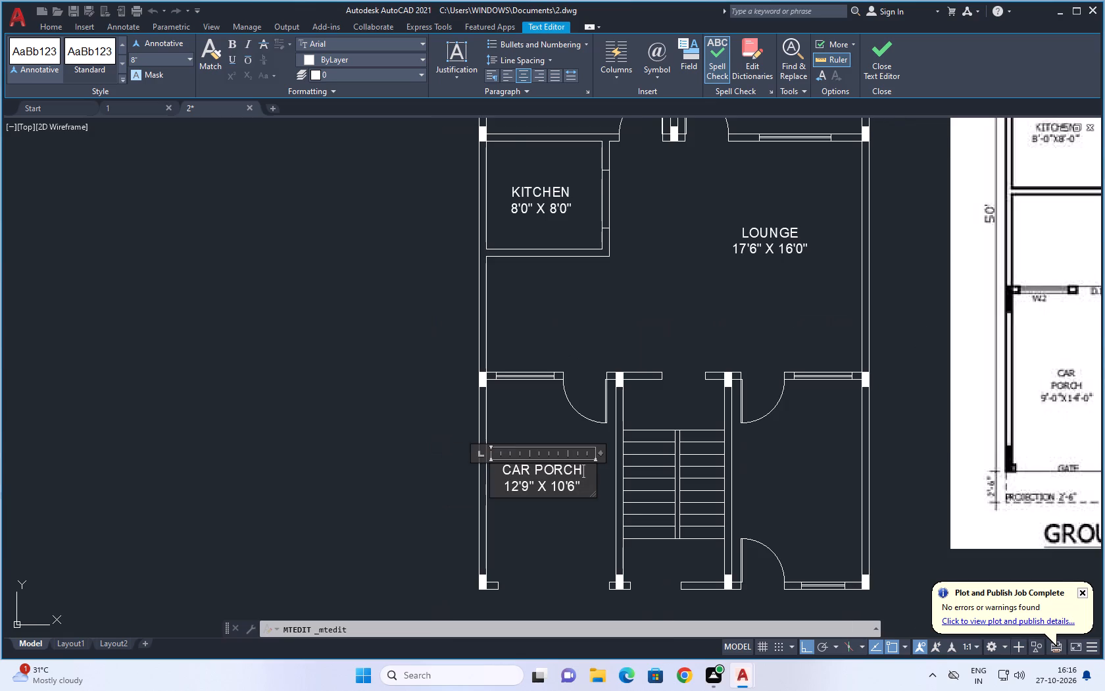
{"action": "scroll", "coordinate": [557, 475], "scroll_direction": "down", "scroll_amount": 2}
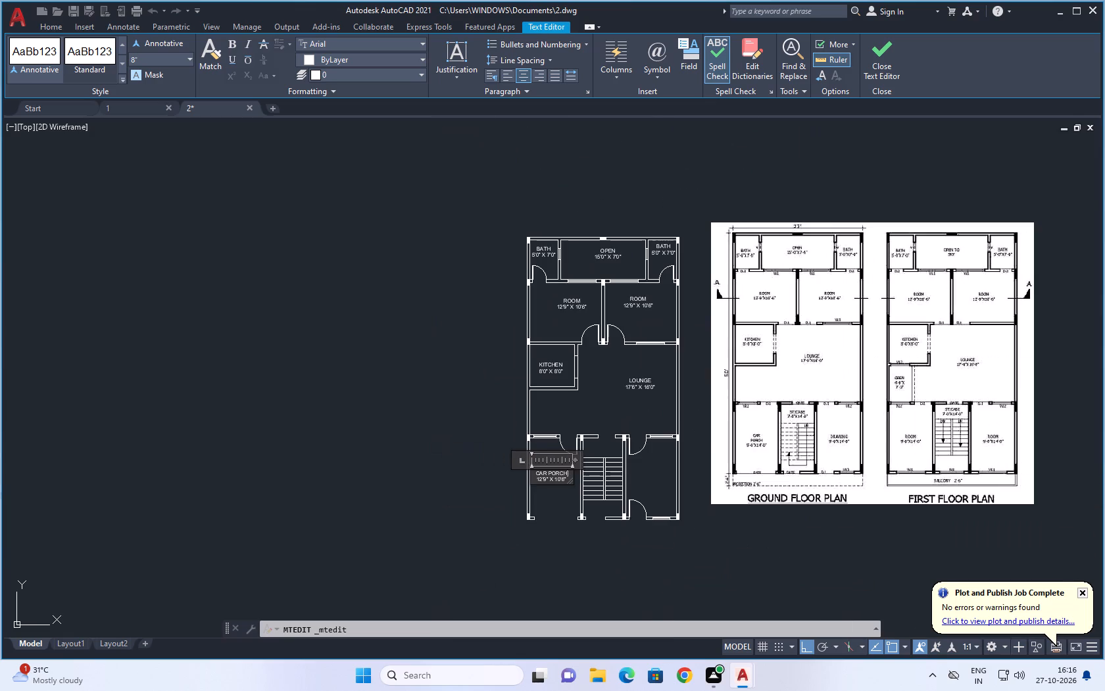
{"action": "scroll", "coordinate": [557, 481], "scroll_direction": "down", "scroll_amount": 1}
{"action": "scroll", "coordinate": [650, 466], "scroll_direction": "up", "scroll_amount": 2}
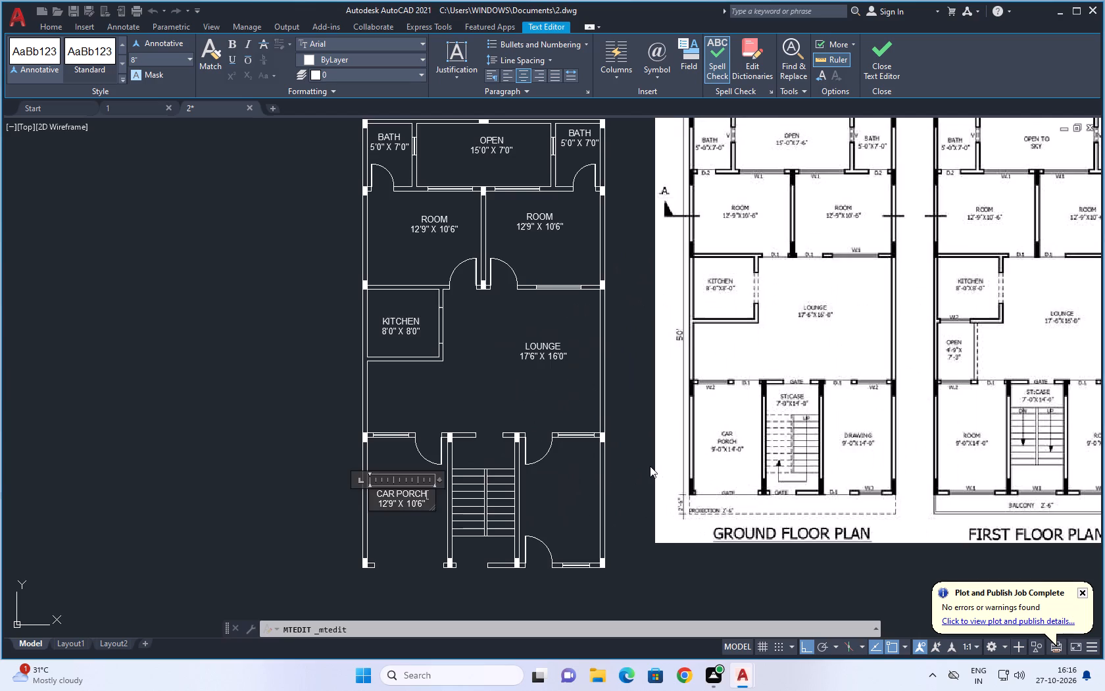
{"action": "scroll", "coordinate": [712, 449], "scroll_direction": "up", "scroll_amount": 2}
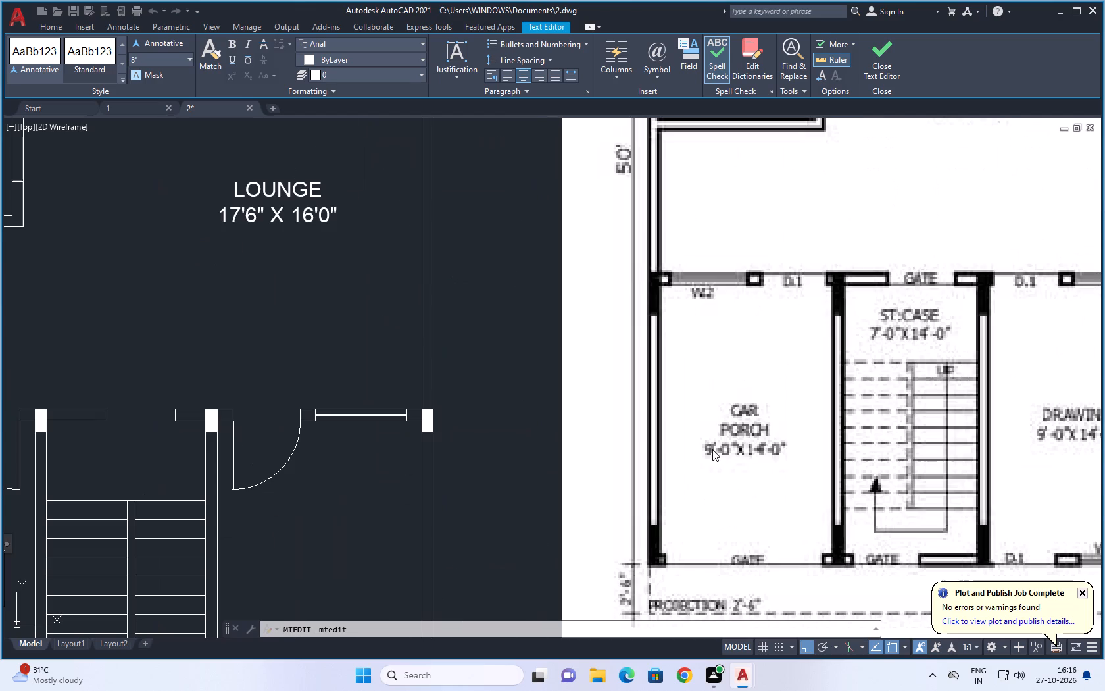
{"action": "scroll", "coordinate": [758, 455], "scroll_direction": "down", "scroll_amount": 2}
{"action": "scroll", "coordinate": [412, 507], "scroll_direction": "up", "scroll_amount": 3}
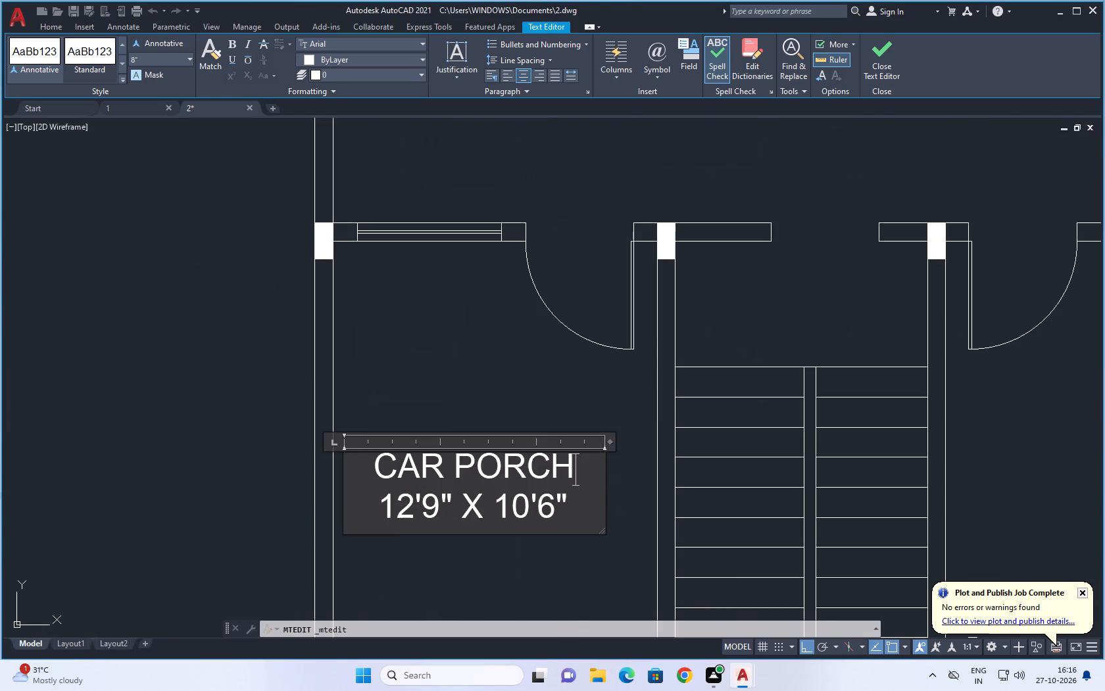
{"action": "left_click", "coordinate": [412, 507]}
{"action": "key", "text": "BackSpace"}
{"action": "key", "text": "BackSpace"}
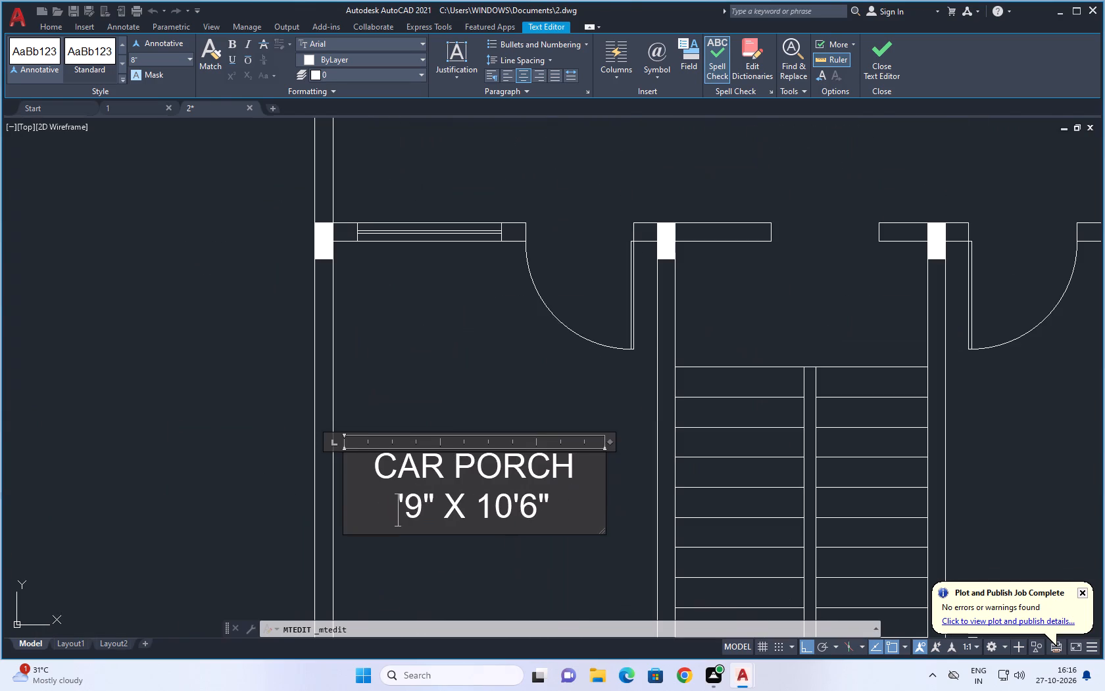
{"action": "key", "text": "p"}
{"action": "key", "text": "BackSpace"}
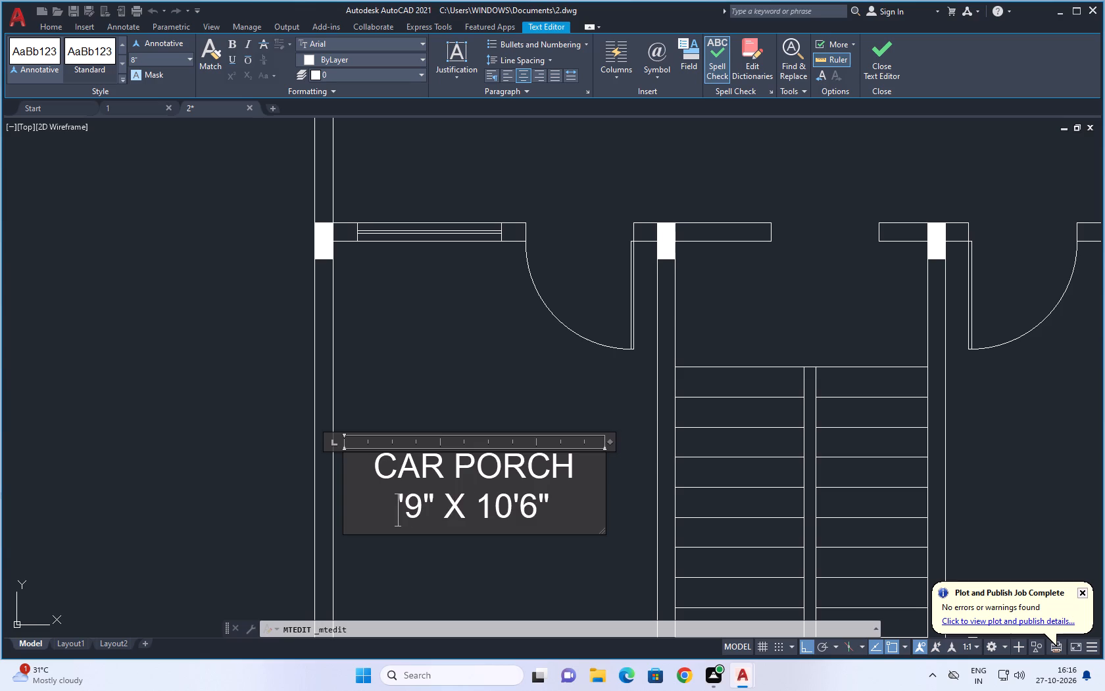
{"action": "key", "text": "9"}
{"action": "left_click", "coordinate": [434, 513]}
{"action": "key", "text": "BackSpace"}
{"action": "key", "text": "0"}
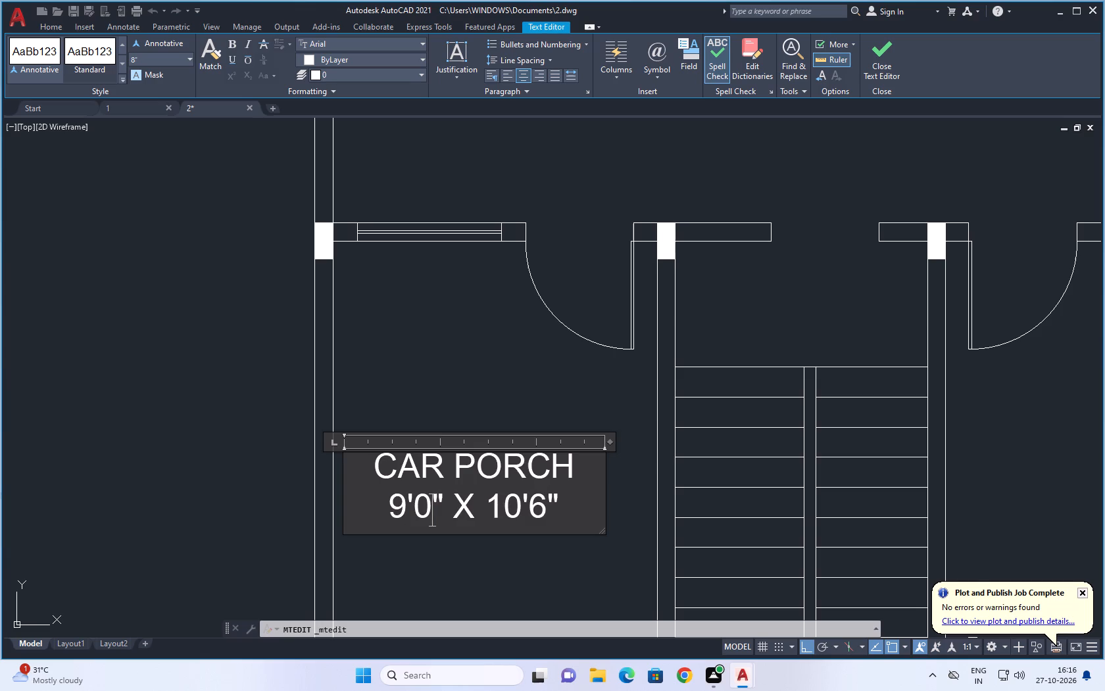
Set the second dimension of the CAR PORCH label's size to 14'0" and finish editing the label.
{"action": "left_click", "coordinate": [518, 514]}
{"action": "key", "text": "BackSpace"}
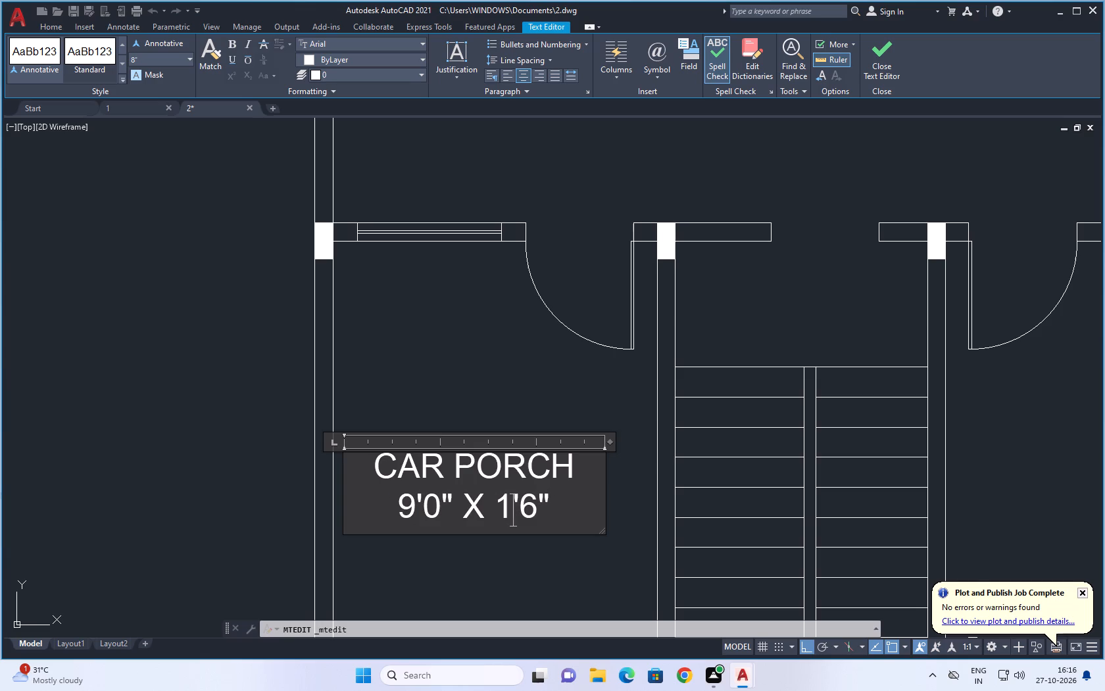
{"action": "key", "text": "1"}
{"action": "key", "text": "BackSpace"}
{"action": "key", "text": "4"}
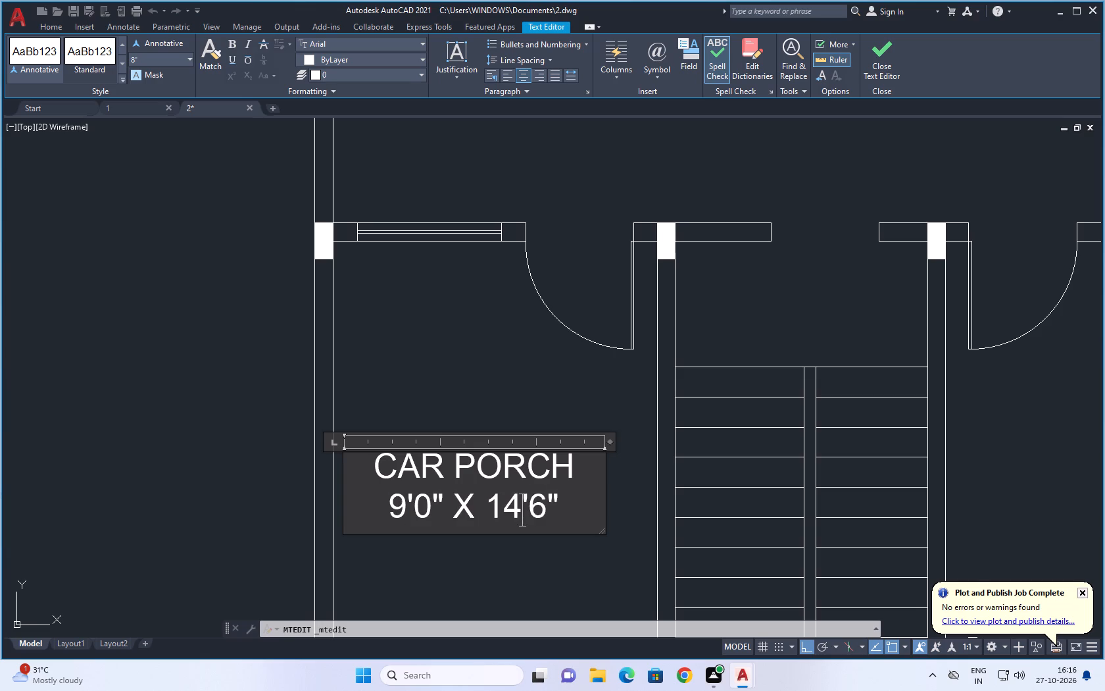
{"action": "left_click", "coordinate": [542, 515]}
{"action": "key", "text": "BackSpace"}
{"action": "key", "text": "0"}
{"action": "left_click", "coordinate": [535, 553]}
Copy the CAR PORCH label and paste it into the front room on the other side of the staircase.
{"action": "scroll", "coordinate": [491, 441], "scroll_direction": "down", "scroll_amount": 2}
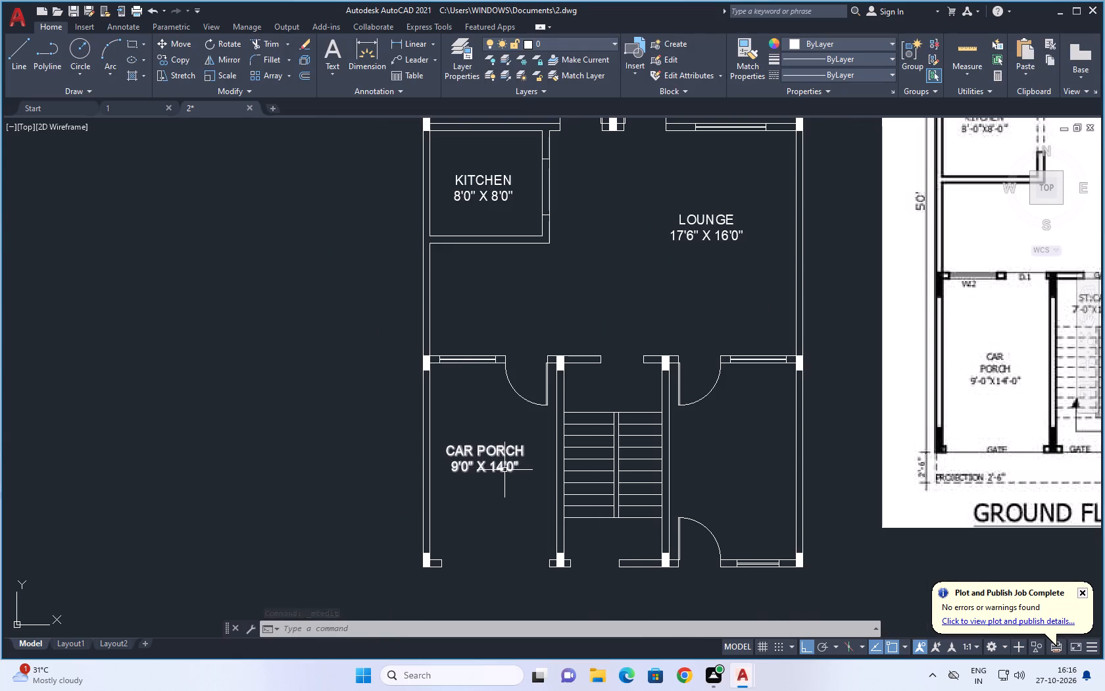
{"action": "scroll", "coordinate": [506, 469], "scroll_direction": "down", "scroll_amount": 2}
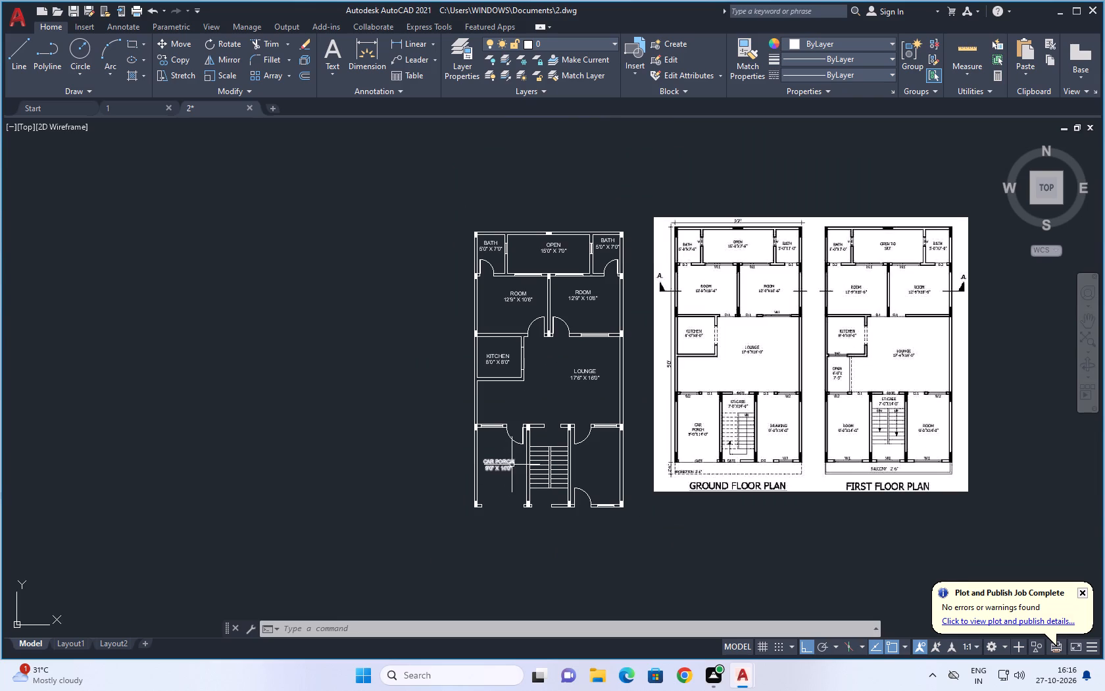
{"action": "left_click", "coordinate": [501, 459]}
{"action": "key", "text": "ctrl+c"}
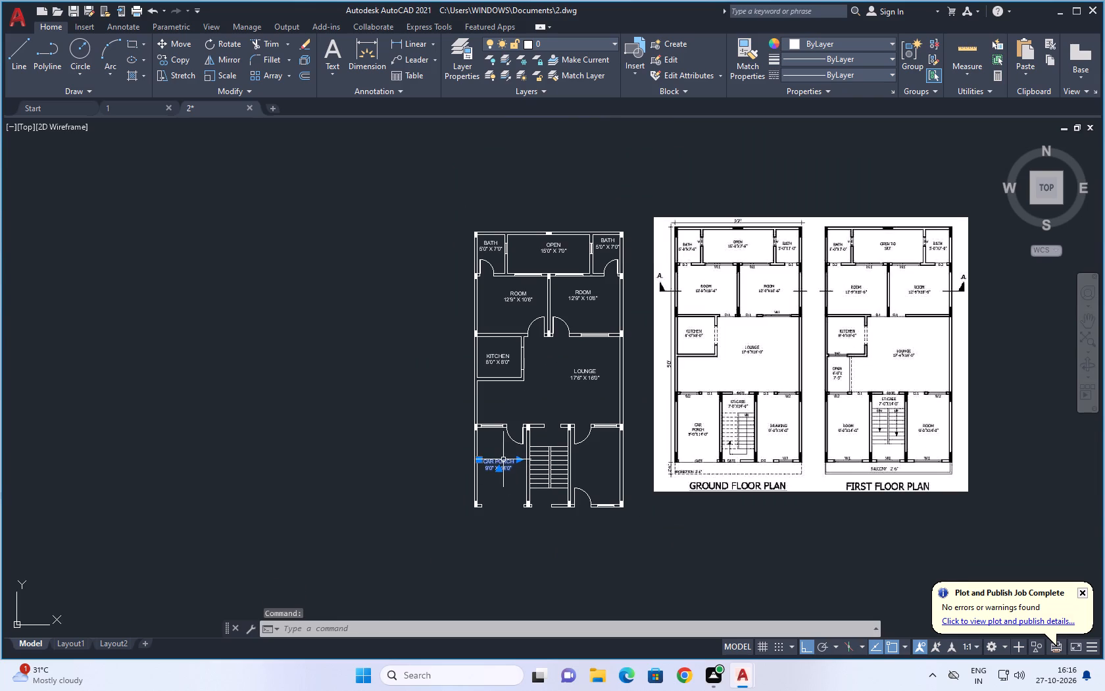
{"action": "key", "text": "ctrl+v"}
{"action": "scroll", "coordinate": [945, 431], "scroll_direction": "up", "scroll_amount": 2}
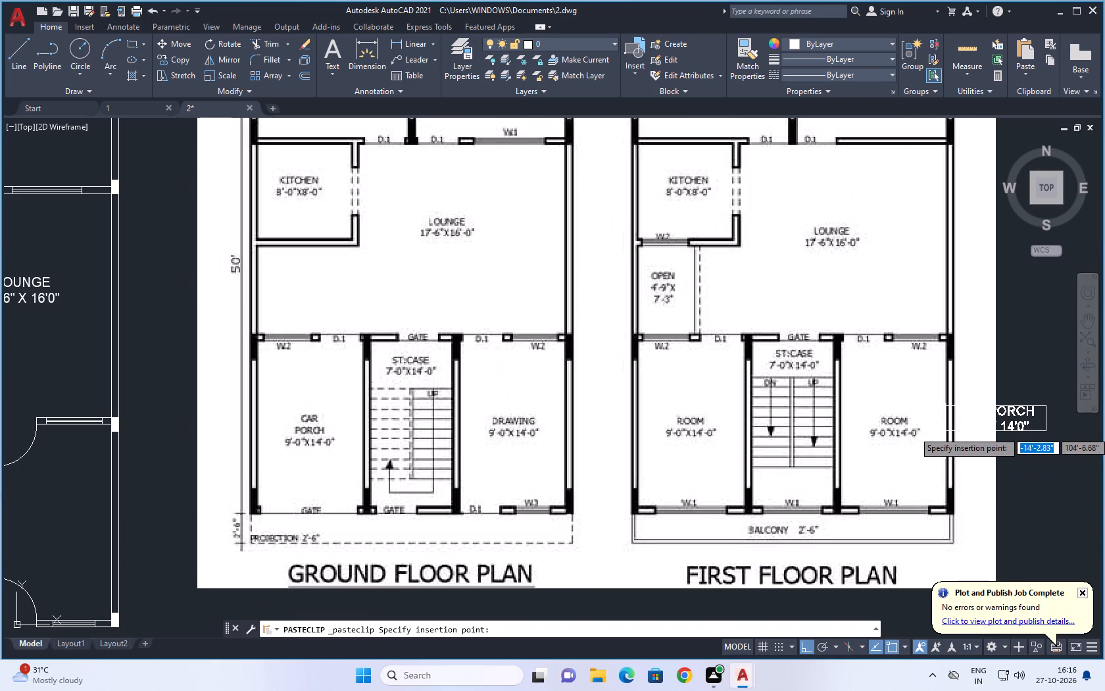
{"action": "scroll", "coordinate": [945, 431], "scroll_direction": "down", "scroll_amount": 1}
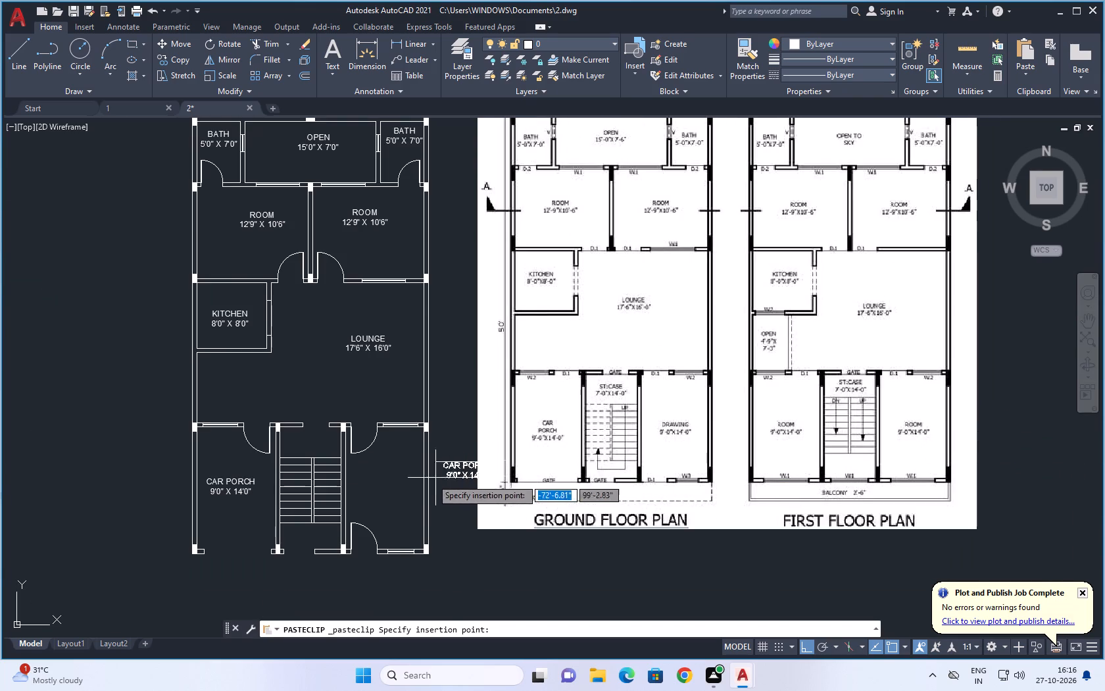
{"action": "scroll", "coordinate": [355, 490], "scroll_direction": "up", "scroll_amount": 3}
{"action": "left_click", "coordinate": [349, 501]}
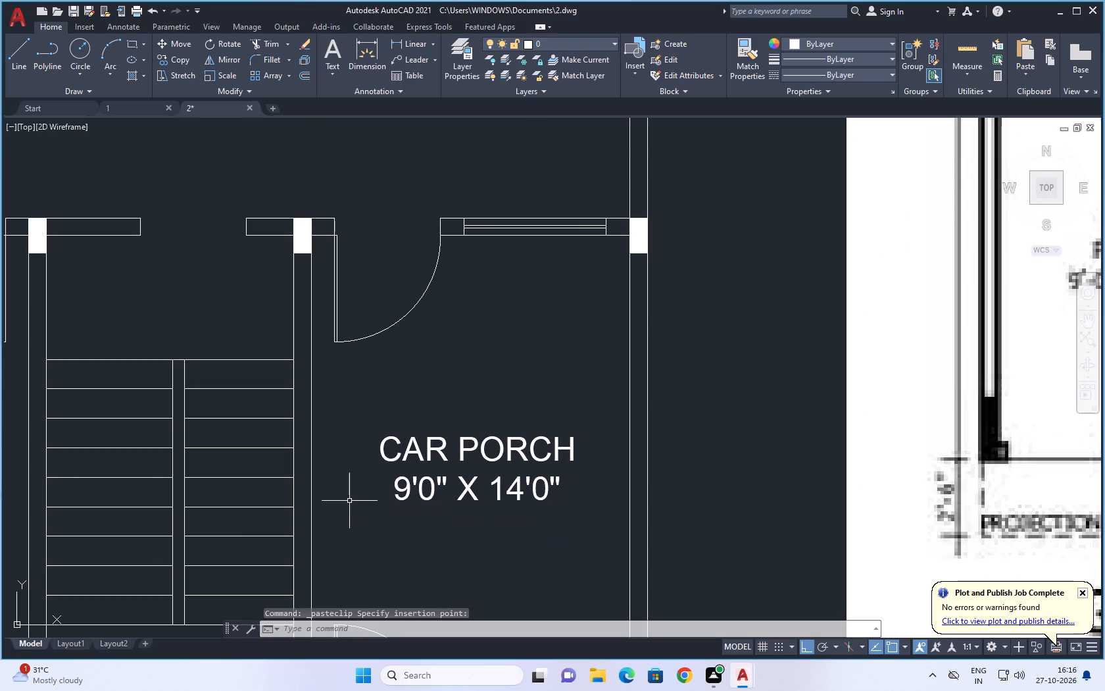
Replace the name CAR PORCH with DRAWING in the pasted label and finish editing it.
{"action": "double_click", "coordinate": [428, 453]}
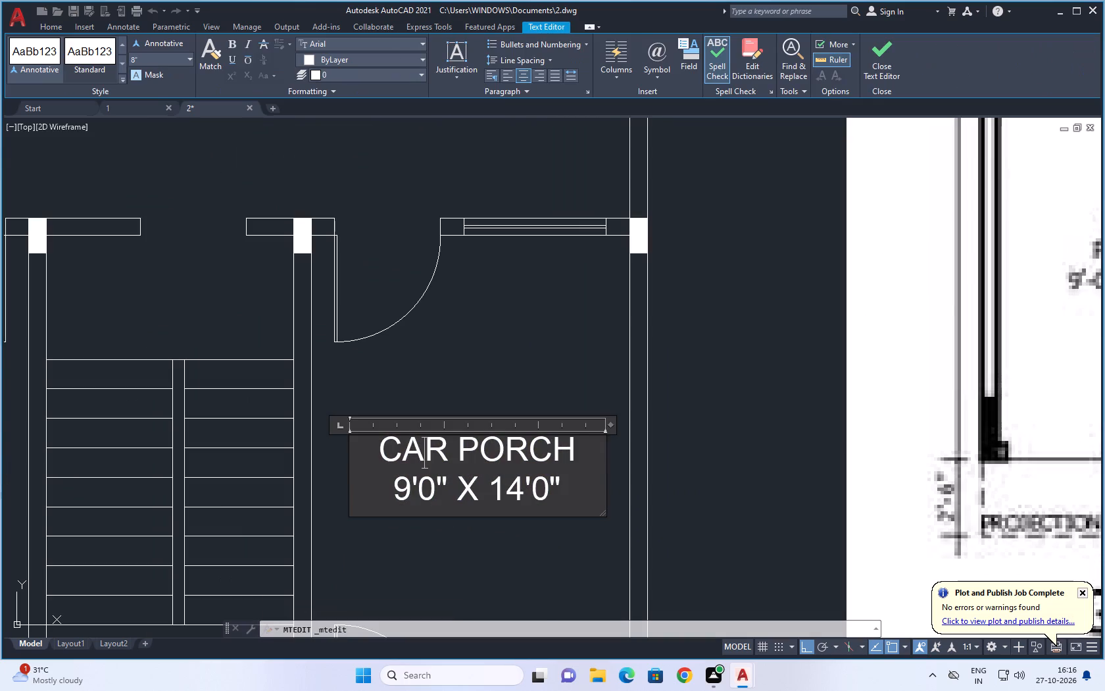
{"action": "left_click", "coordinate": [581, 445]}
{"action": "key", "text": "BackSpace"}
{"action": "key", "text": "BackSpace"}
{"action": "key", "text": "BackSpace"}
{"action": "key", "text": "BackSpace"}
{"action": "key", "text": "BackSpace"}
{"action": "key", "text": "BackSpace"}
{"action": "key", "text": "BackSpace"}
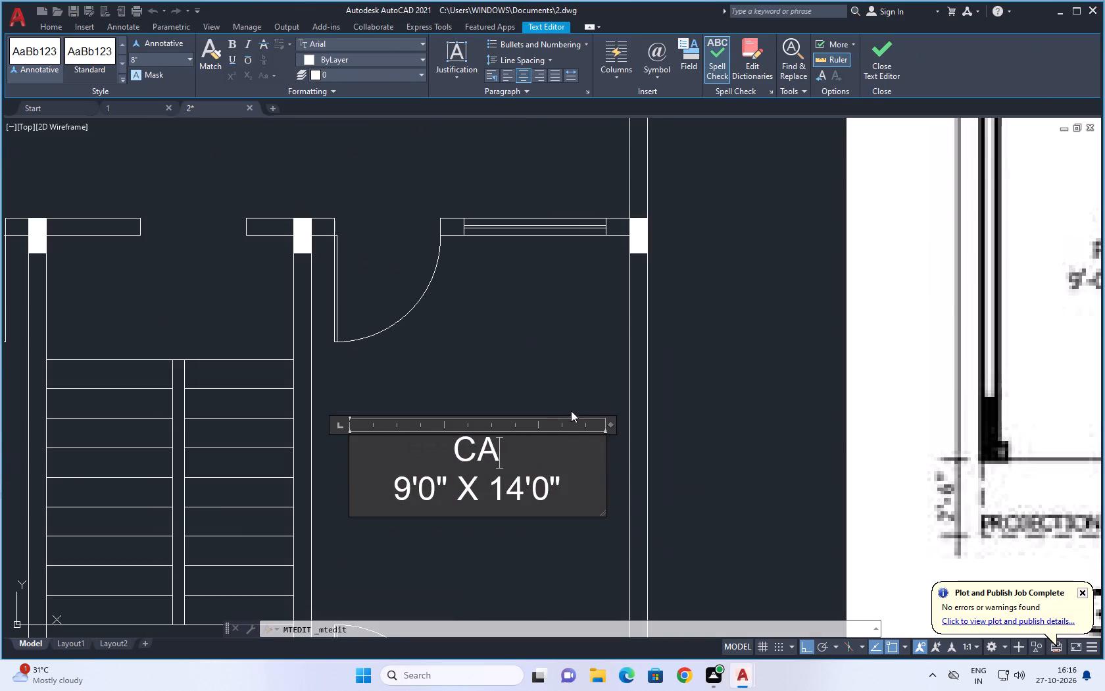
{"action": "key", "text": "BackSpace"}
{"action": "key", "text": "BackSpace"}
{"action": "key", "text": "d"}
{"action": "key", "text": "r"}
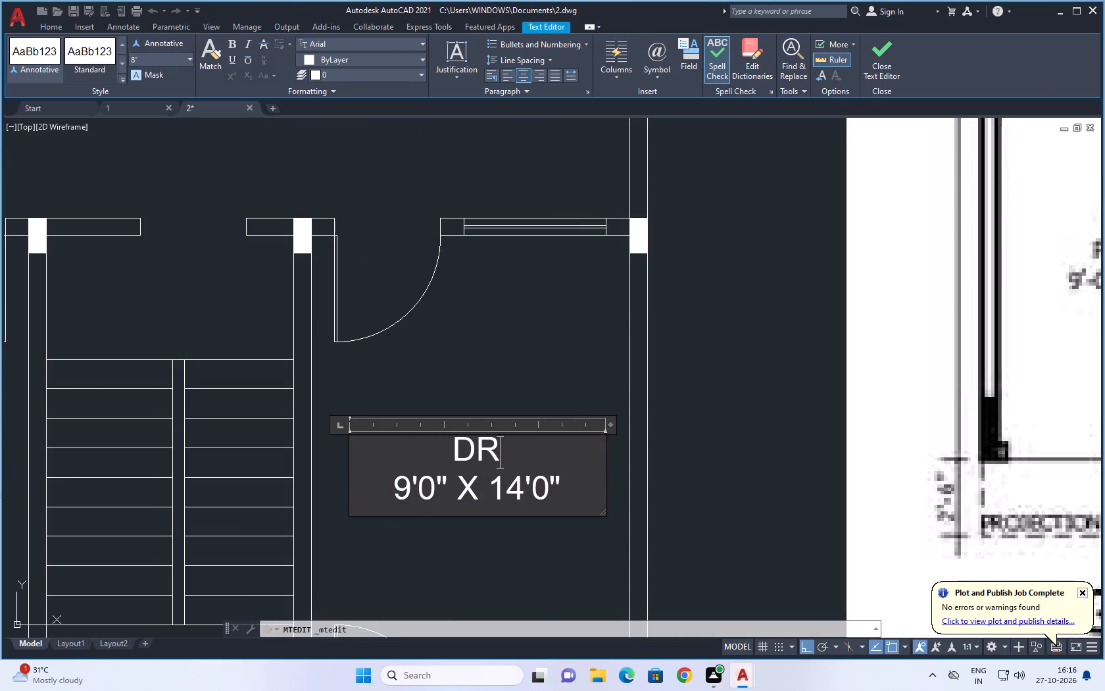
{"action": "key", "text": "a"}
{"action": "key", "text": "w"}
{"action": "key", "text": "i"}
{"action": "key", "text": "n"}
{"action": "key", "text": "g"}
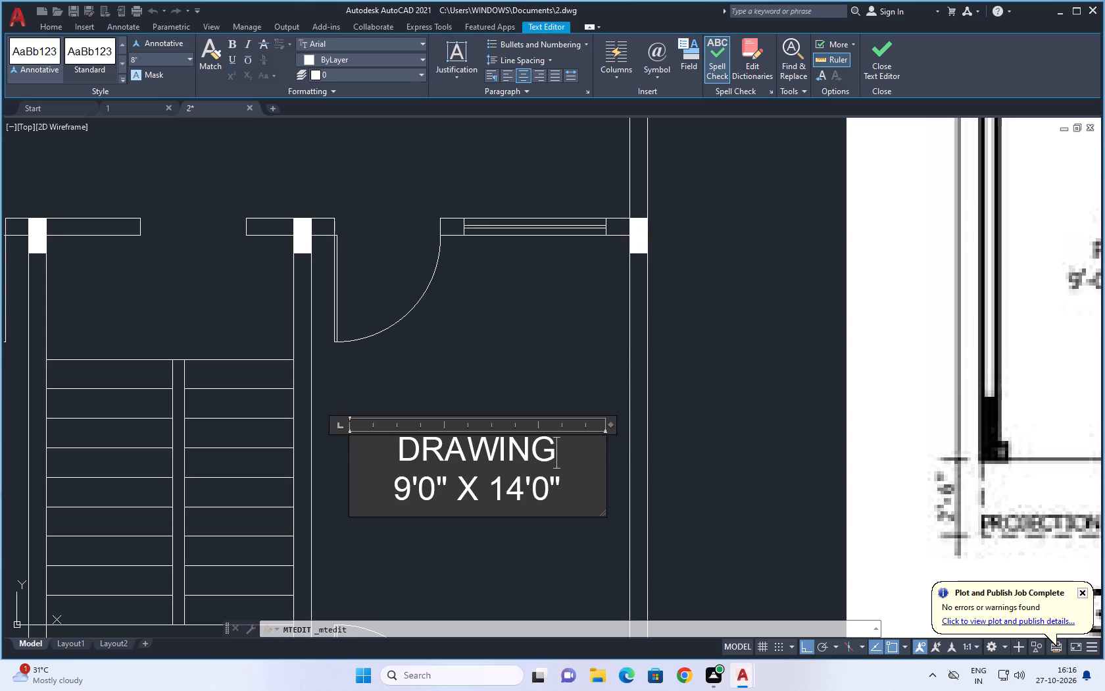
{"action": "left_click", "coordinate": [519, 554]}
Paste another copy of the CAR PORCH label into the space between the lounge wall and the stair flights.
{"action": "scroll", "coordinate": [505, 428], "scroll_direction": "down", "scroll_amount": 3}
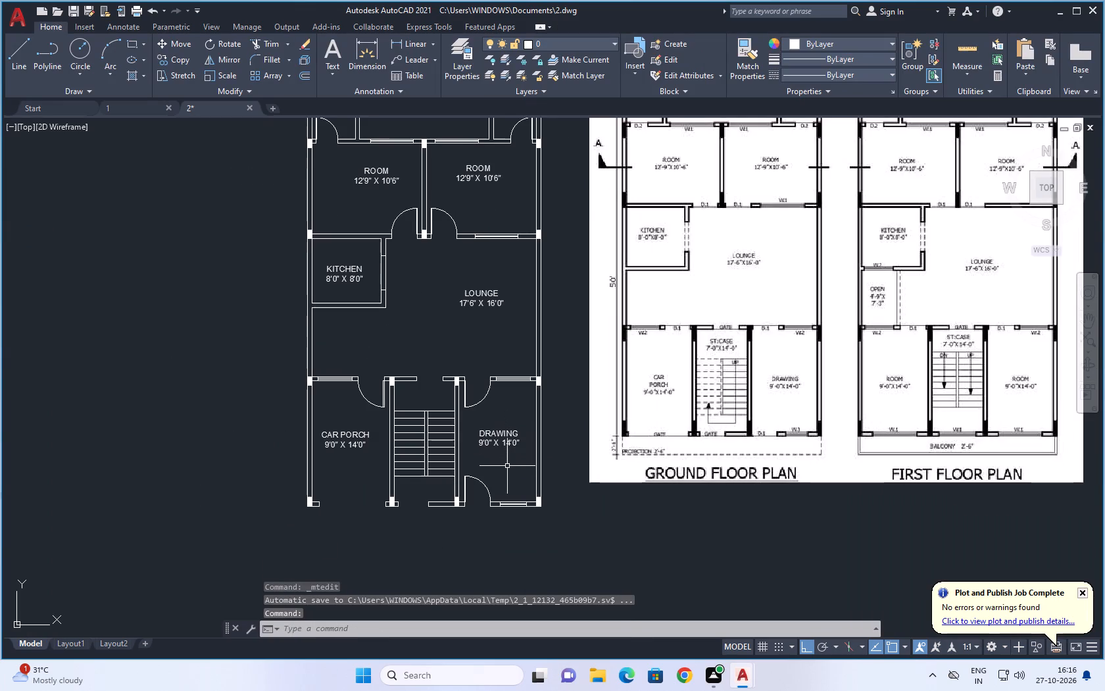
{"action": "key", "text": "ctrl+v"}
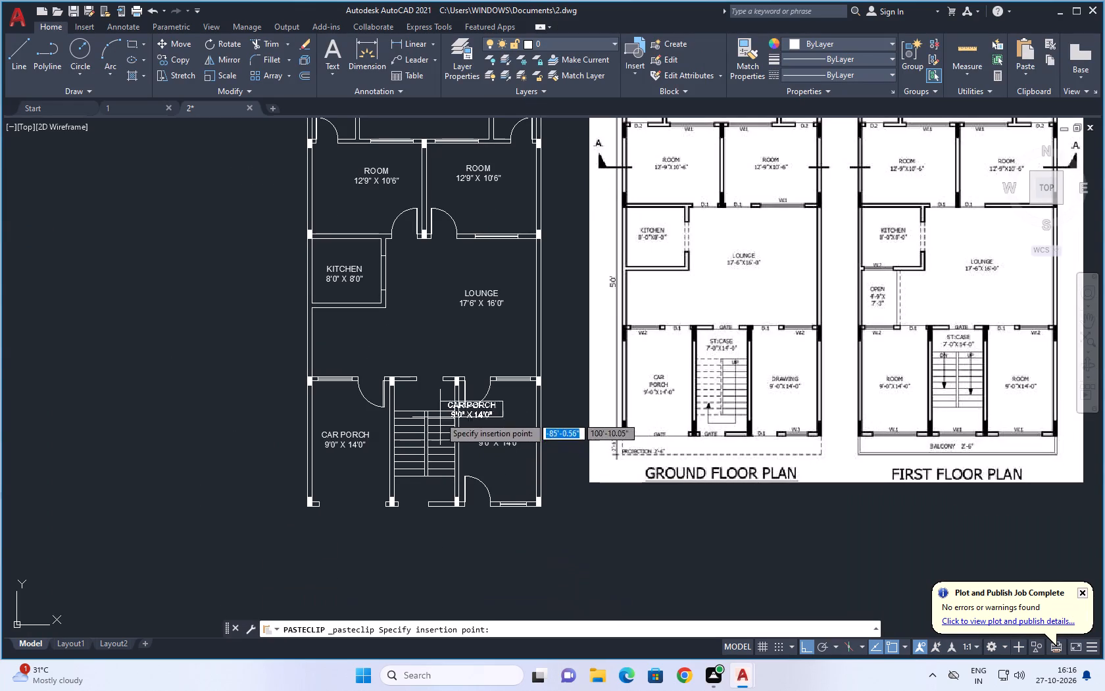
{"action": "scroll", "coordinate": [398, 405], "scroll_direction": "up", "scroll_amount": 3}
{"action": "left_click", "coordinate": [385, 401]}
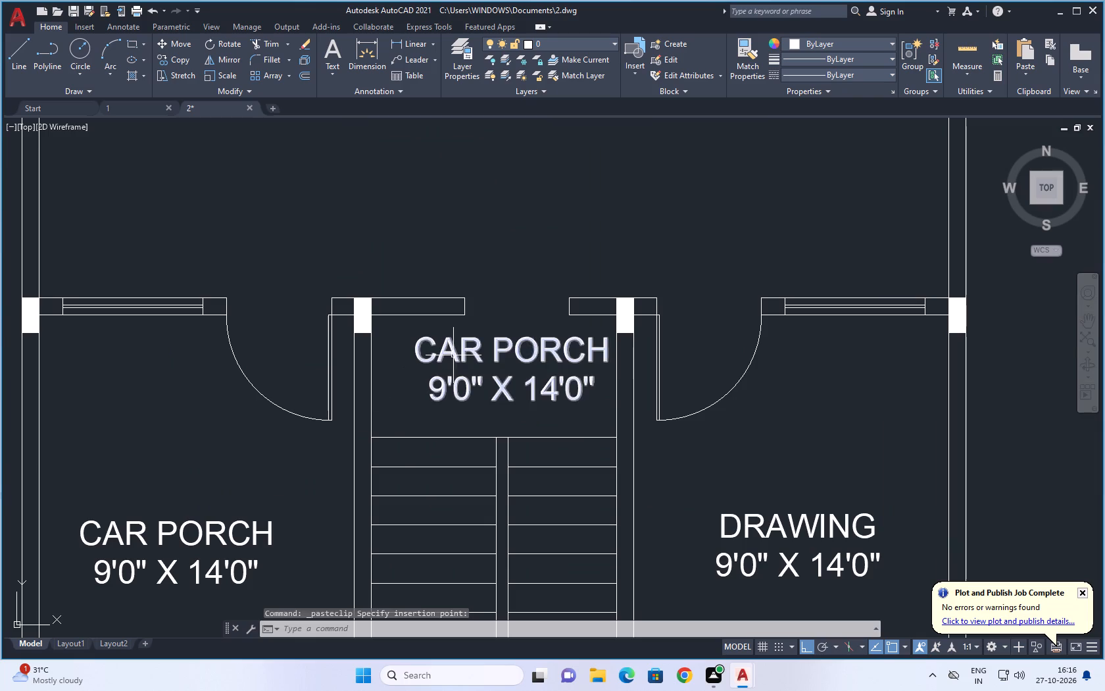
Replace the name CAR PORCH with STAIR CASE in the label pasted above the stair flights.
{"action": "double_click", "coordinate": [453, 355]}
{"action": "left_click", "coordinate": [606, 347]}
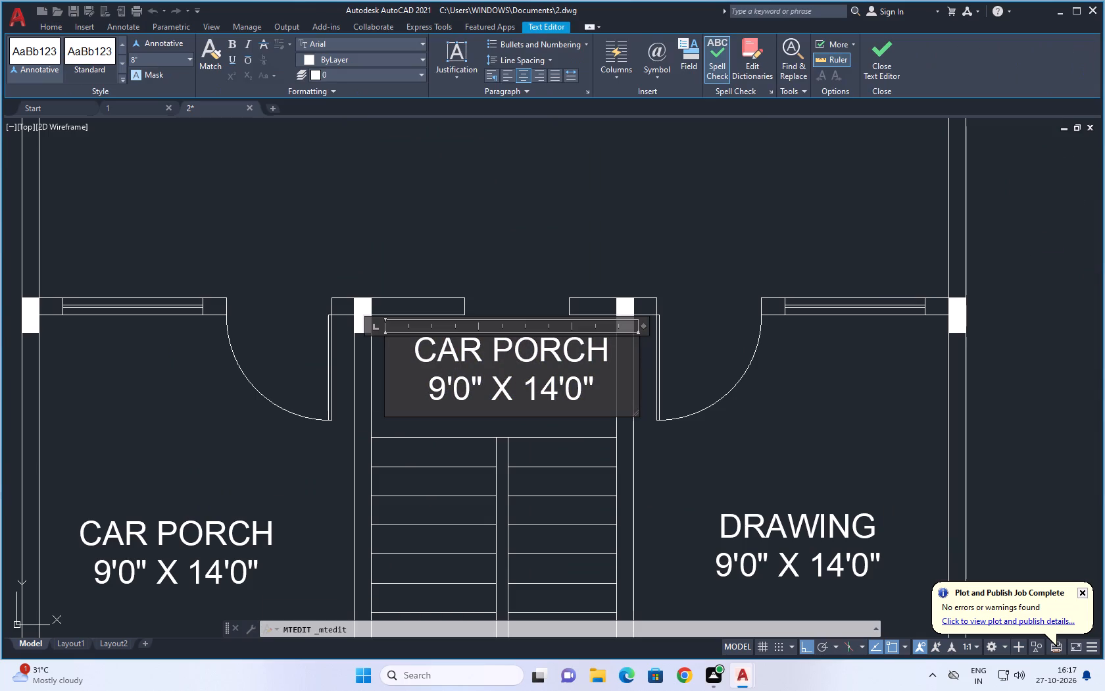
{"action": "key", "text": "BackSpace"}
{"action": "key", "text": "BackSpace"}
{"action": "key", "text": "BackSpace"}
{"action": "key", "text": "BackSpace"}
{"action": "key", "text": "BackSpace"}
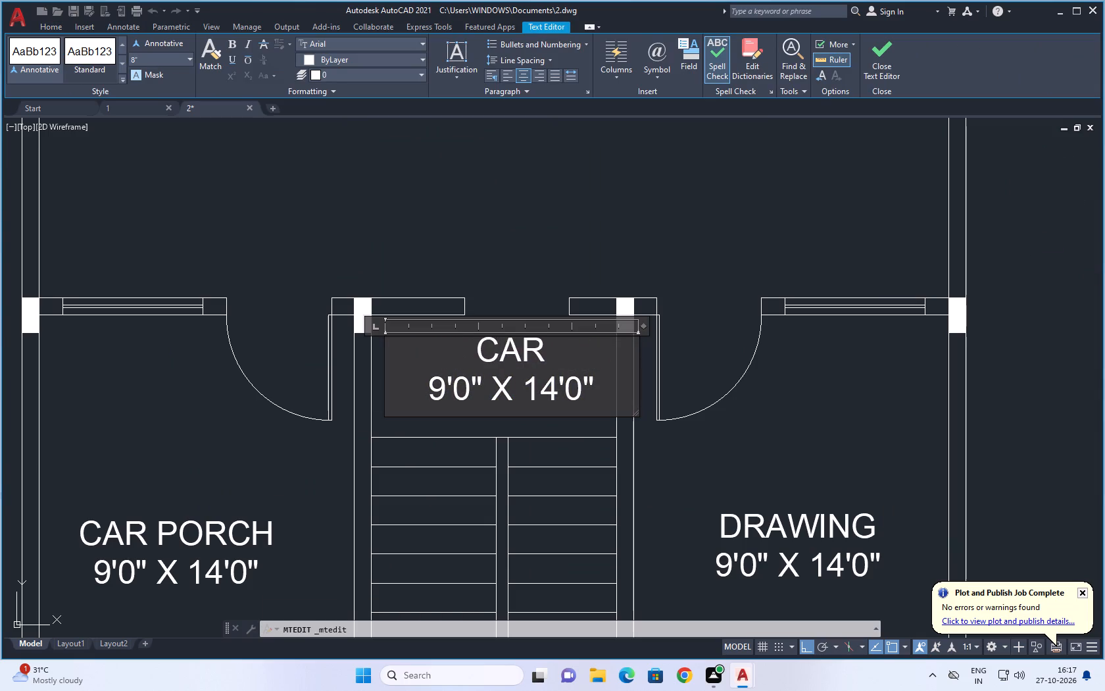
{"action": "key", "text": "BackSpace"}
{"action": "key", "text": "BackSpace"}
{"action": "key", "text": "BackSpace"}
{"action": "key", "text": "BackSpace"}
{"action": "key", "text": "s"}
{"action": "key", "text": "t"}
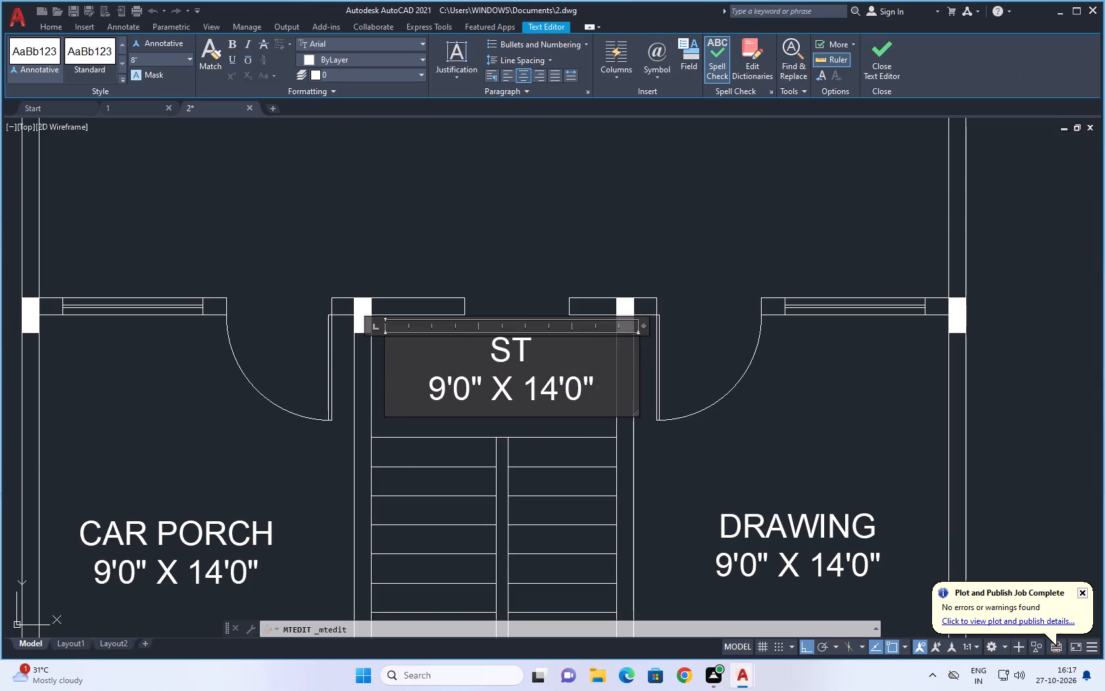
{"action": "key", "text": "a"}
{"action": "key", "text": "i"}
{"action": "key", "text": "r"}
{"action": "key", "text": "space"}
{"action": "type", "text": "CA"}
{"action": "key", "text": "s"}
{"action": "key", "text": "e"}
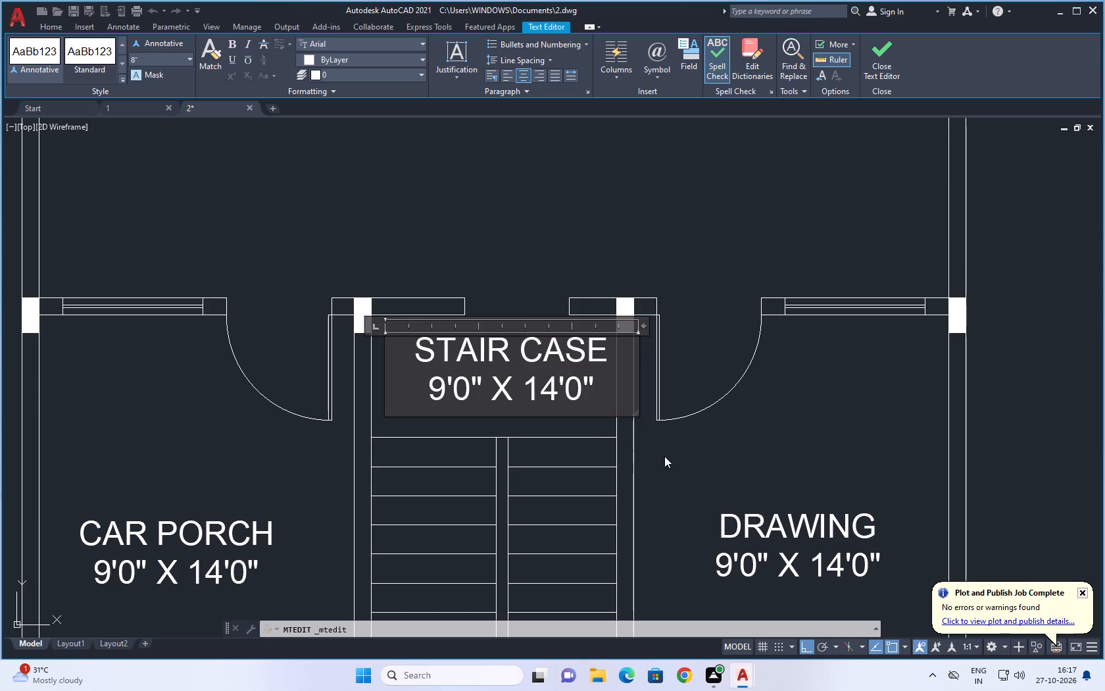
Set the first dimension of the STAIR CASE label's size to 7'0", following the reference plan, and finish editing the label.
{"action": "scroll", "coordinate": [532, 397], "scroll_direction": "down", "scroll_amount": 3}
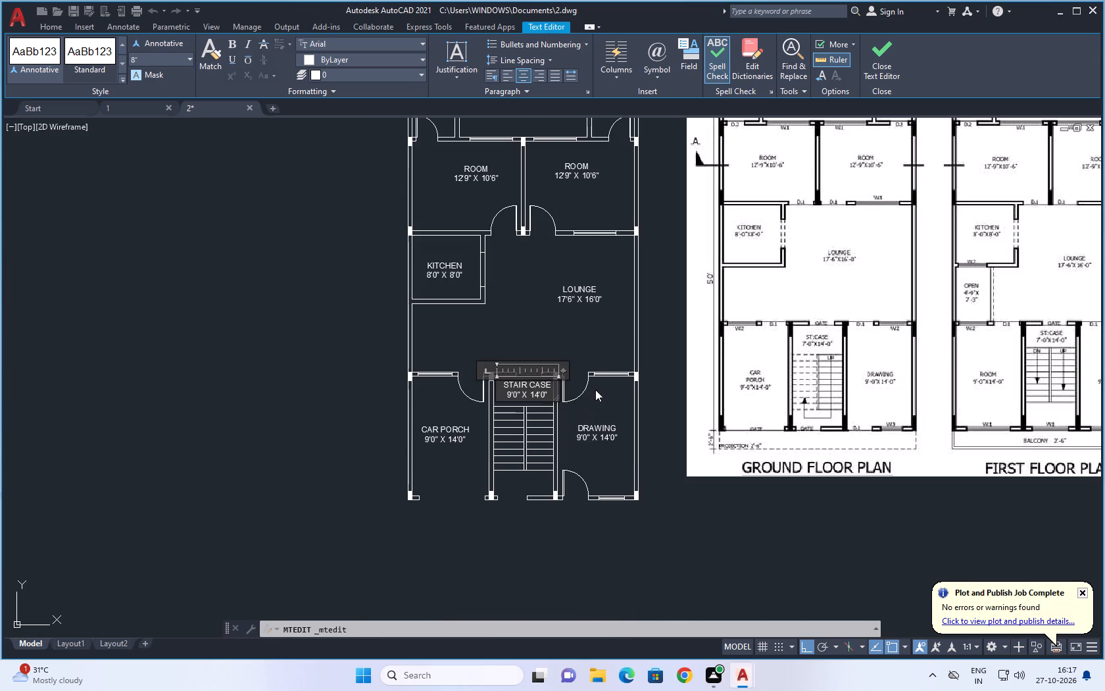
{"action": "scroll", "coordinate": [515, 379], "scroll_direction": "up", "scroll_amount": 2}
{"action": "left_click", "coordinate": [498, 421]}
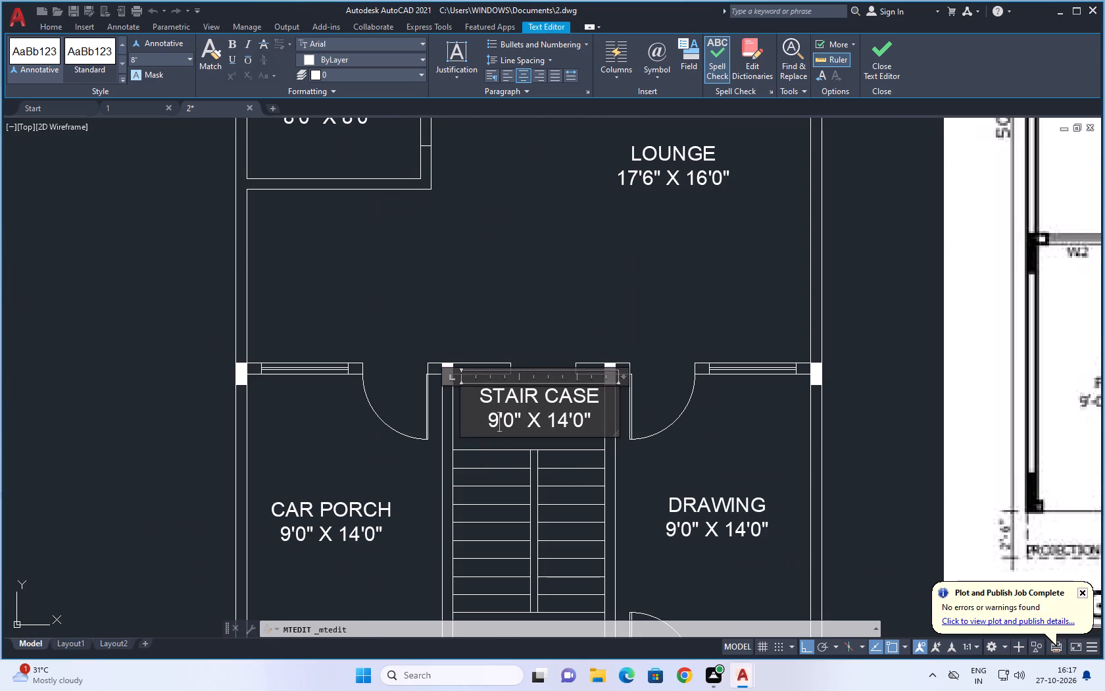
{"action": "key", "text": "BackSpace"}
{"action": "scroll", "coordinate": [530, 412], "scroll_direction": "up", "scroll_amount": 1}
{"action": "key", "text": "7"}
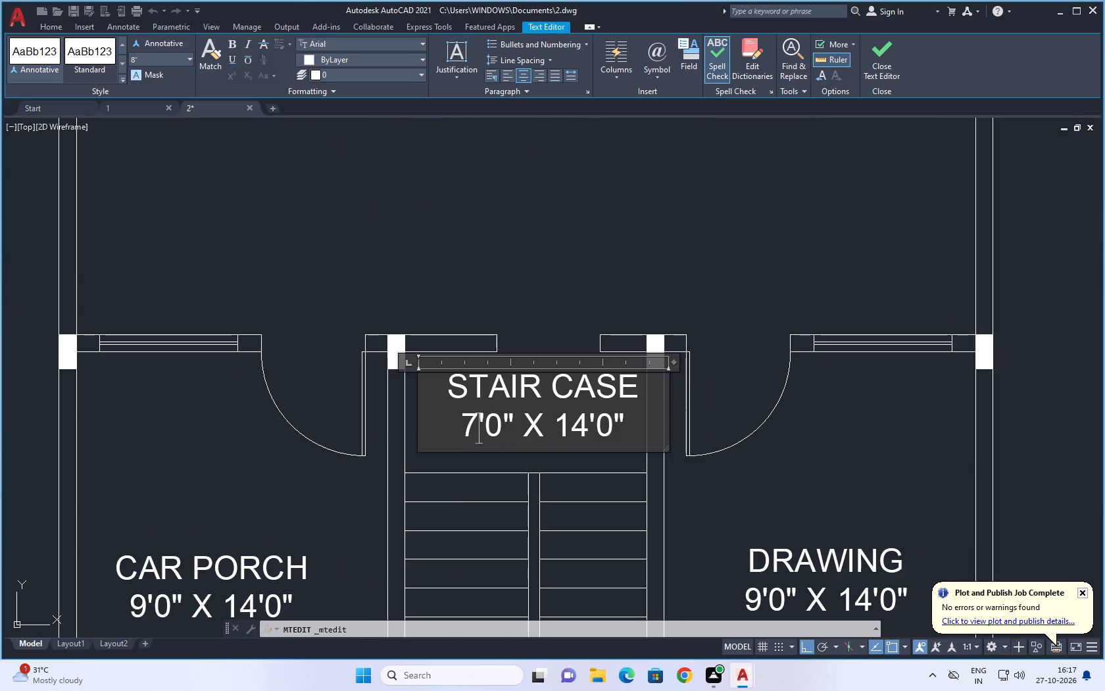
{"action": "left_click", "coordinate": [572, 304]}
{"action": "scroll", "coordinate": [595, 372], "scroll_direction": "down", "scroll_amount": 3}
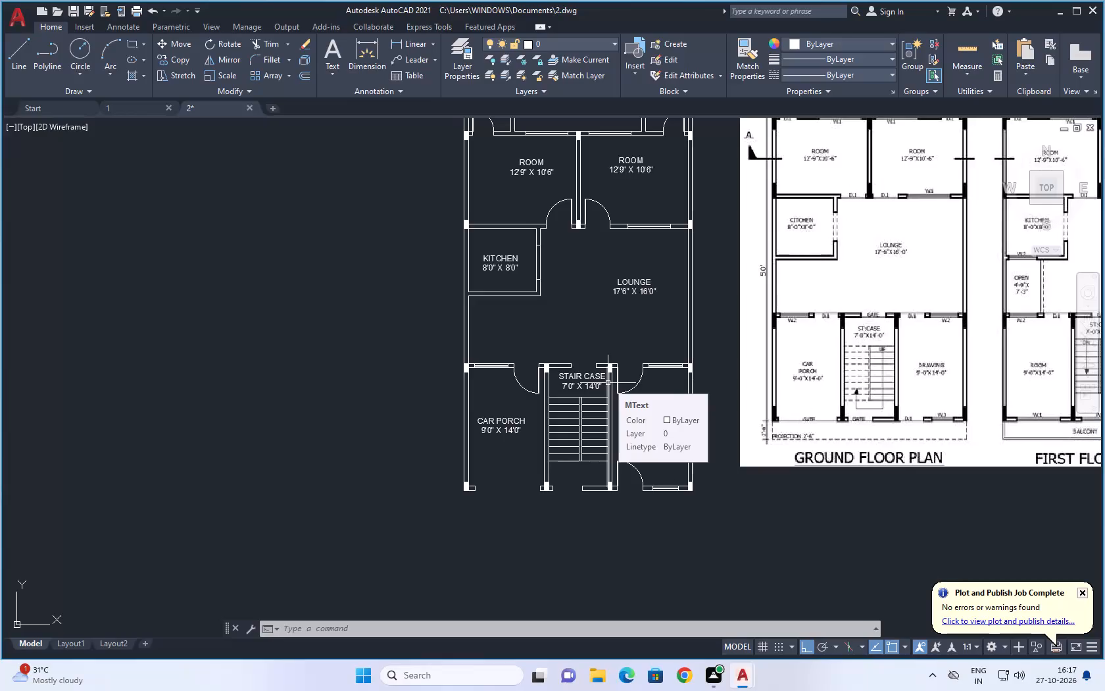
{"action": "key", "text": "Escape"}
Draw the U-shaped stair direction line from the drawing-side flight, across the landing below the flights, and up into the car-porch-side flight.
{"action": "key", "text": "l"}
{"action": "key", "text": "space"}
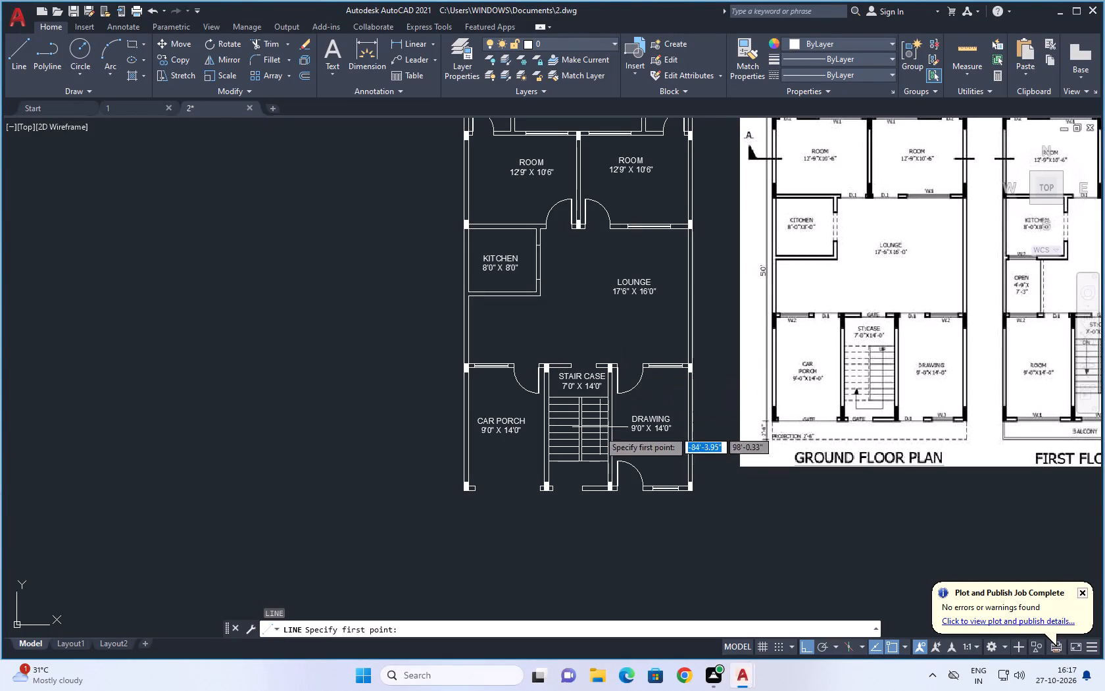
{"action": "scroll", "coordinate": [558, 467], "scroll_direction": "up", "scroll_amount": 2}
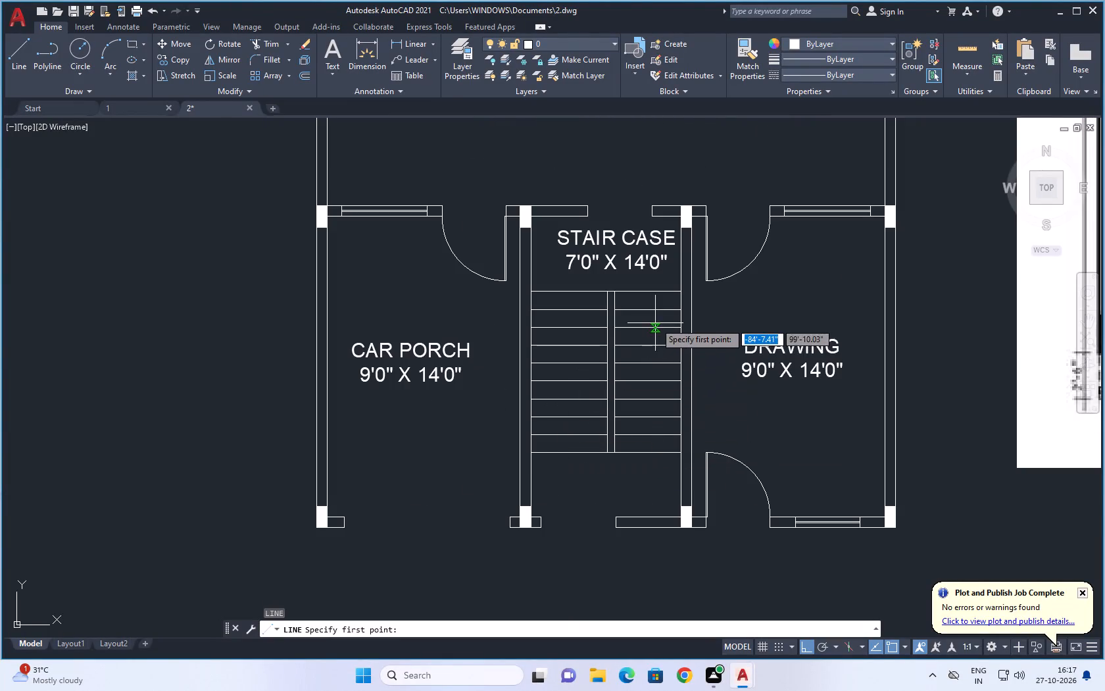
{"action": "left_click", "coordinate": [645, 311]}
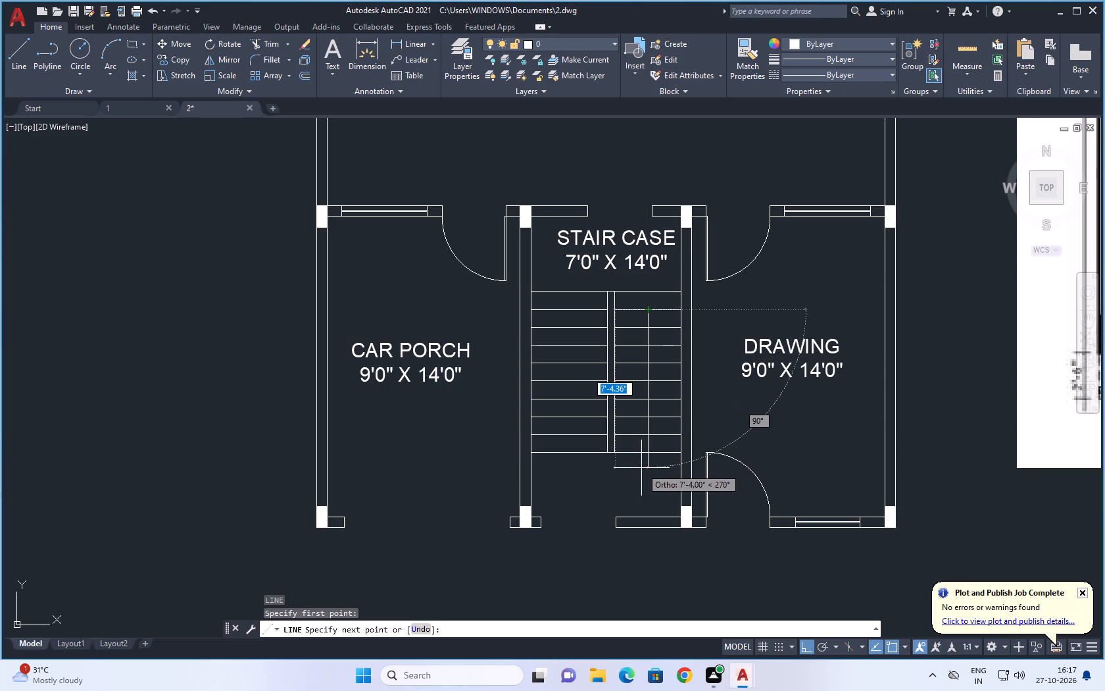
{"action": "scroll", "coordinate": [641, 465], "scroll_direction": "down", "scroll_amount": 1}
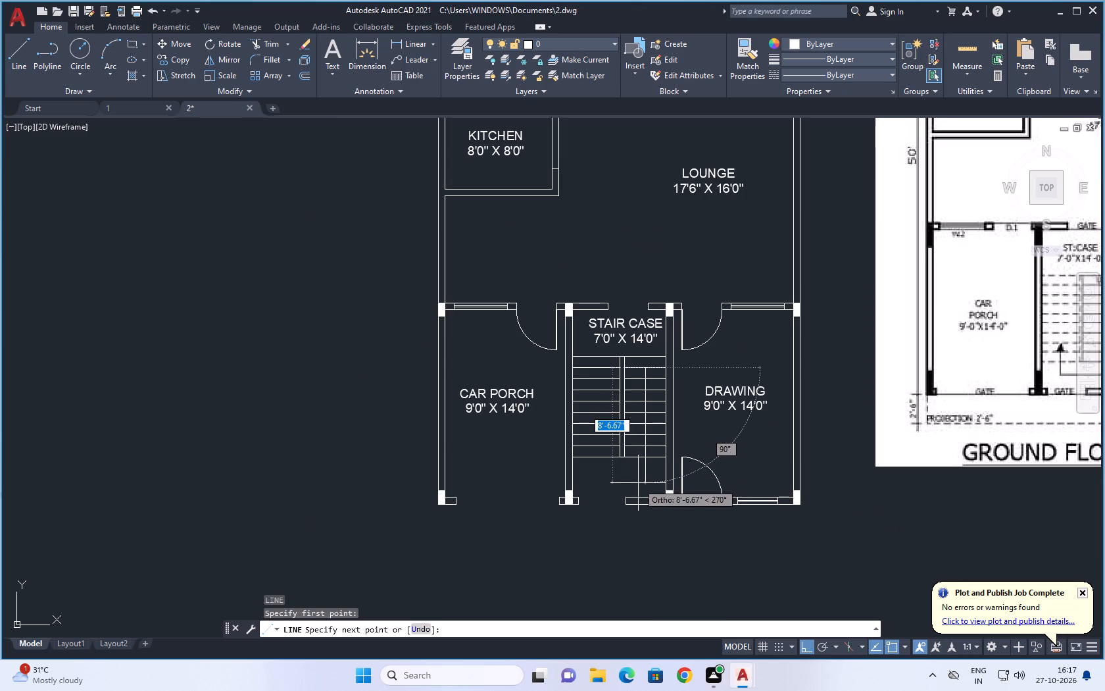
{"action": "left_click", "coordinate": [637, 480]}
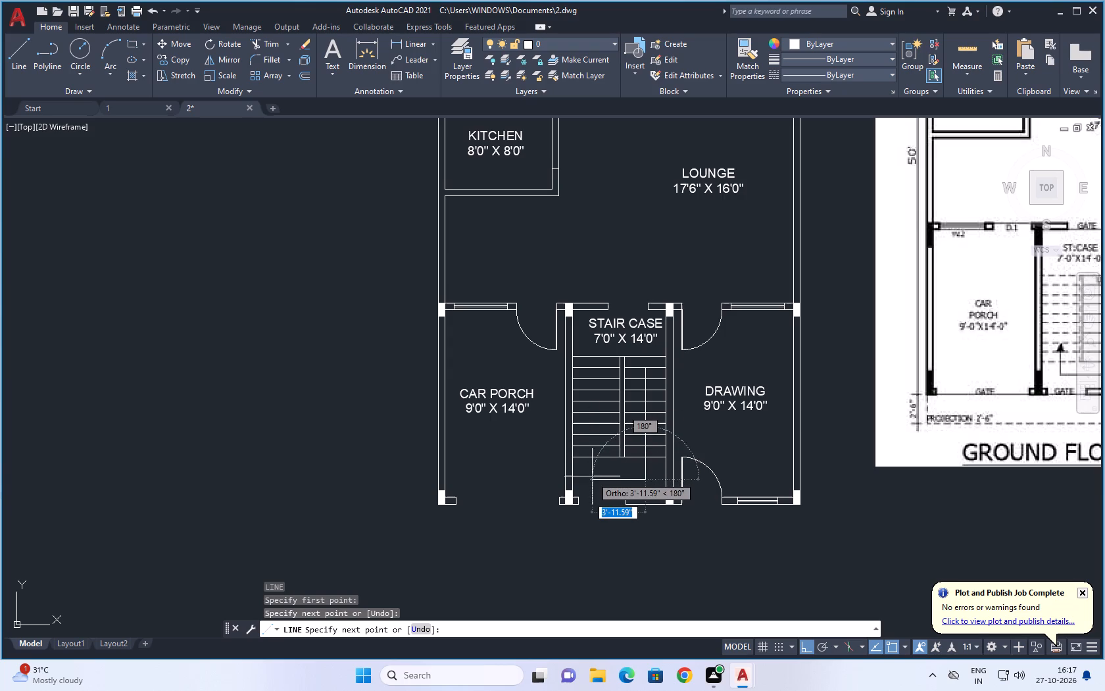
{"action": "left_click", "coordinate": [595, 480]}
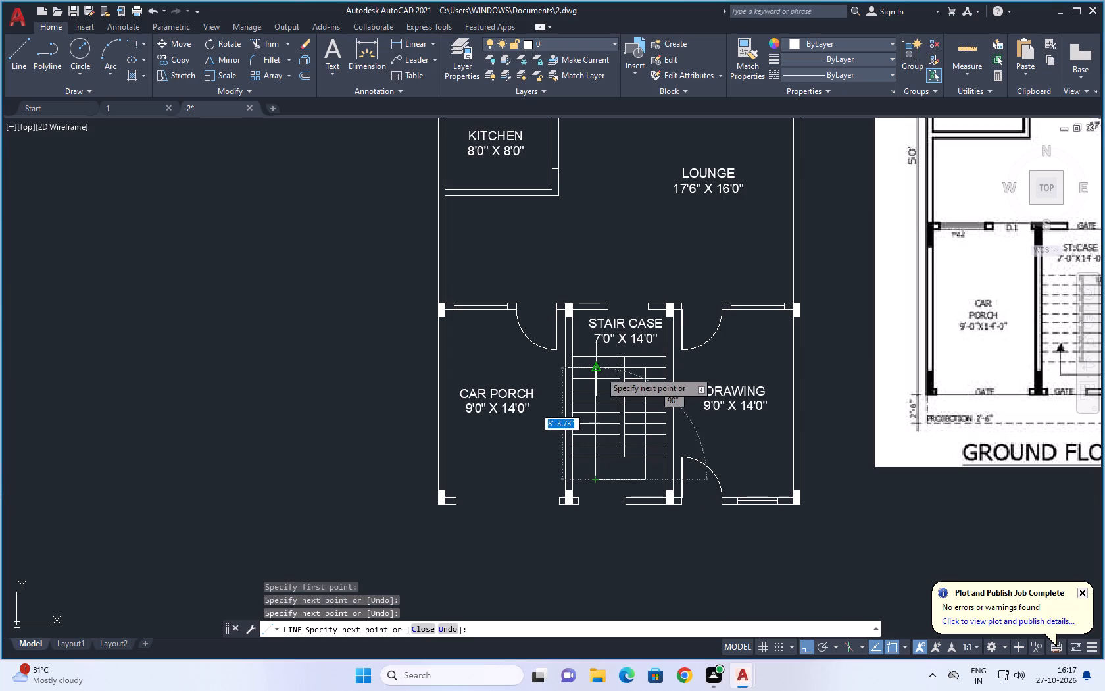
{"action": "left_click", "coordinate": [593, 423]}
{"action": "key", "text": "Escape"}
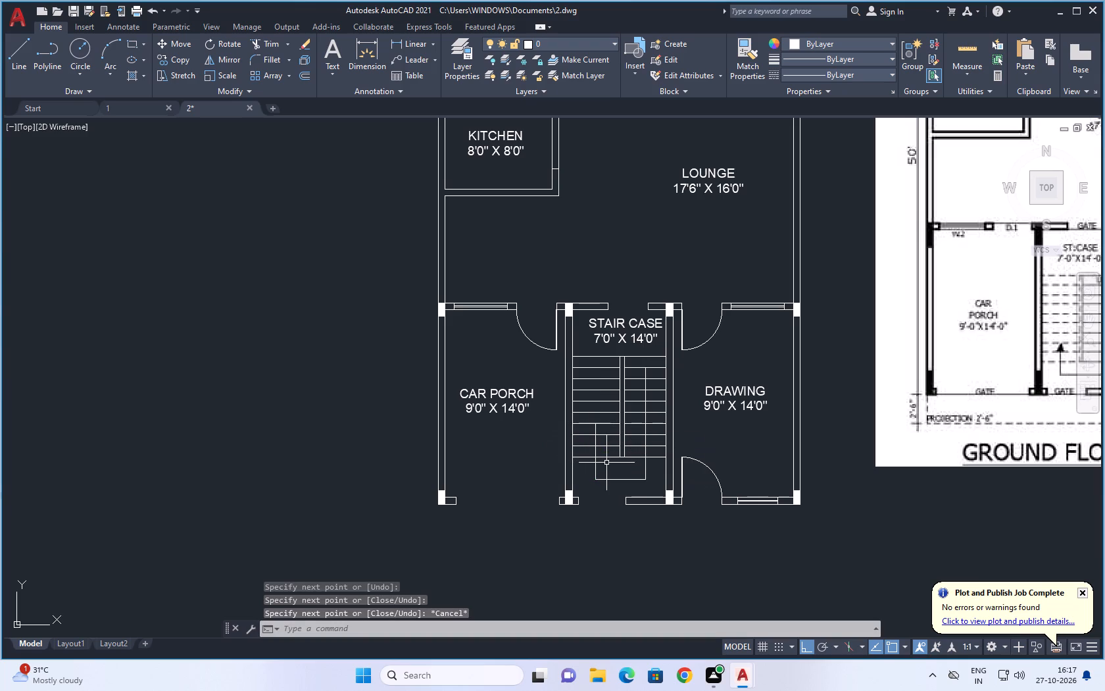
Draw a slanted arrowhead line from the direction line's upper end on the car-porch-side flight down to the adjacent tread line.
{"action": "type", "text": "L"}
{"action": "key", "text": "space"}
{"action": "scroll", "coordinate": [597, 444], "scroll_direction": "up", "scroll_amount": 1}
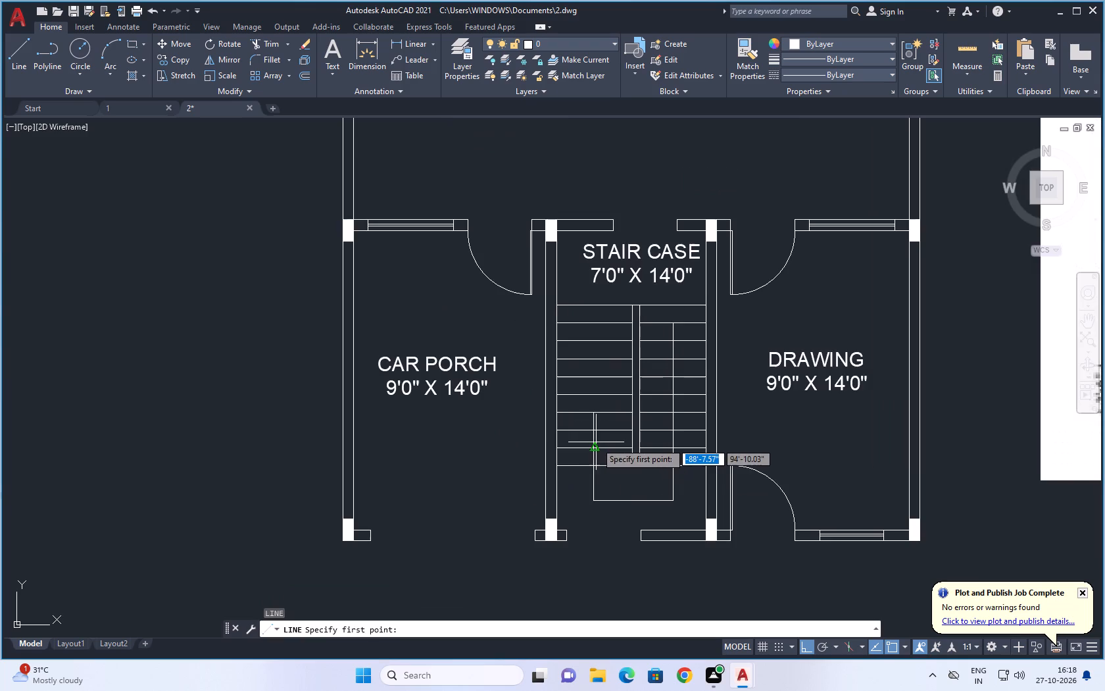
{"action": "scroll", "coordinate": [596, 422], "scroll_direction": "up", "scroll_amount": 3}
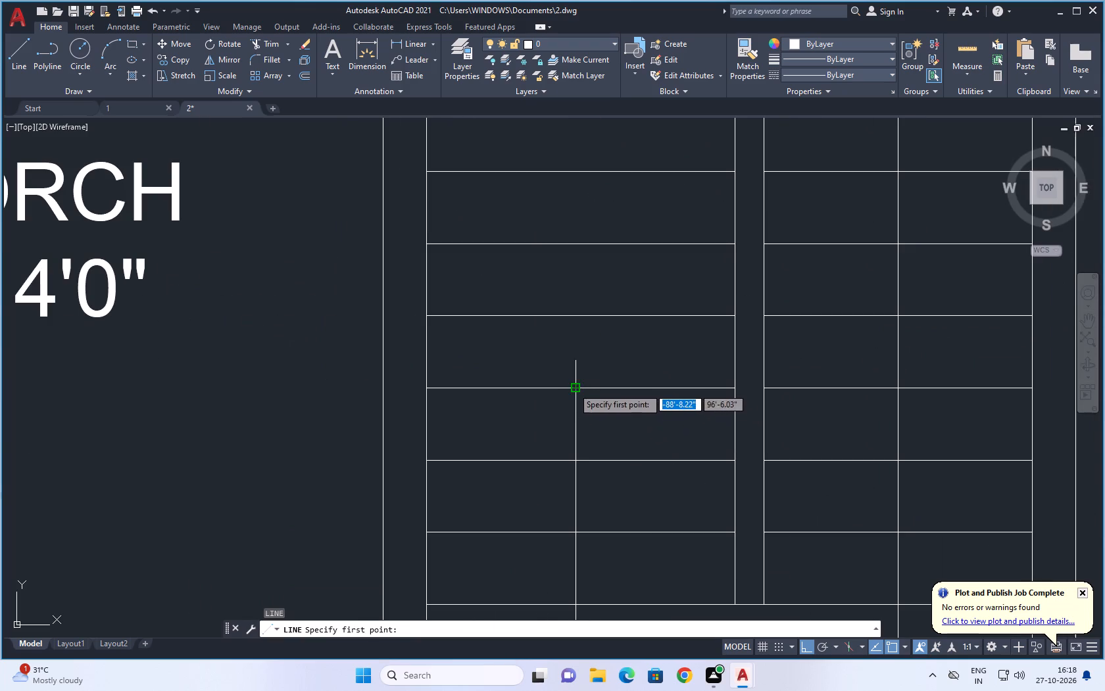
{"action": "left_click", "coordinate": [573, 388]}
{"action": "left_click", "coordinate": [528, 460]}
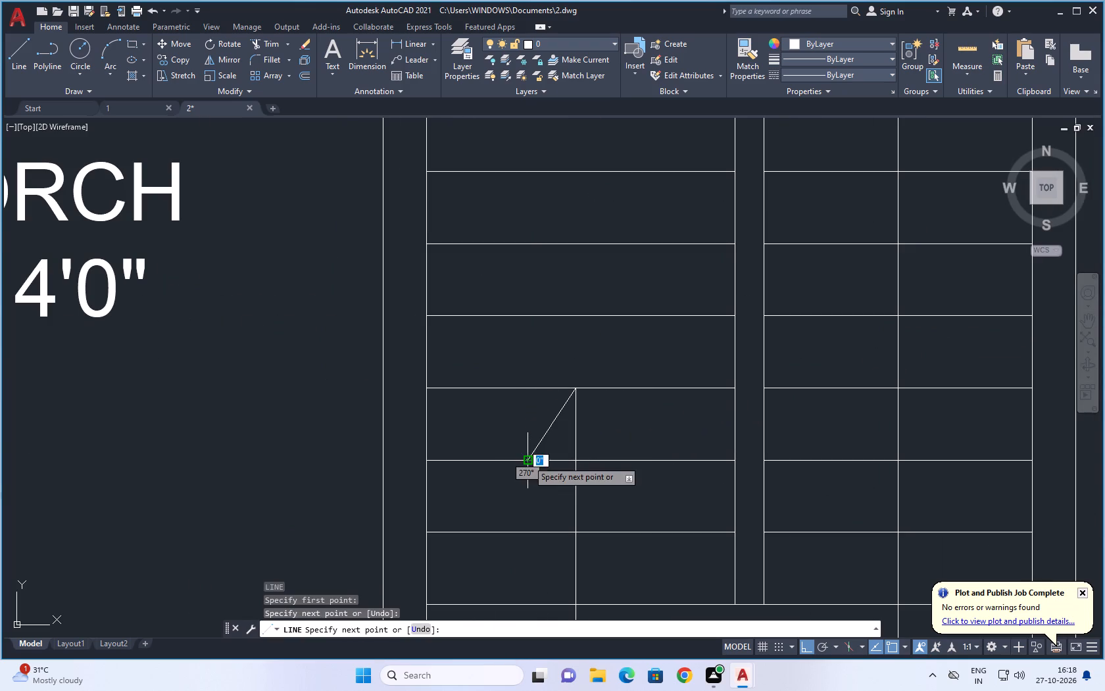
{"action": "key", "text": "space"}
Mirror the slanted arrowhead line about the vertical direction line, keeping the original, to complete the arrowhead.
{"action": "left_click", "coordinate": [553, 422]}
{"action": "key", "text": "m"}
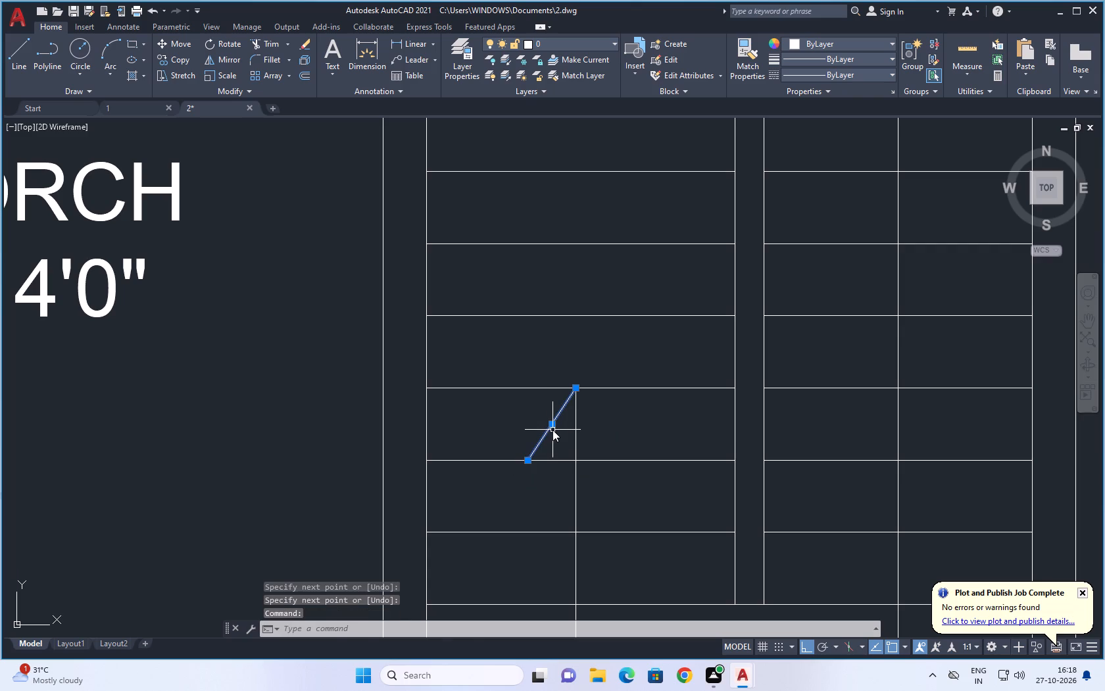
{"action": "type", "text": "I"}
{"action": "key", "text": "space"}
{"action": "left_click", "coordinate": [579, 460]}
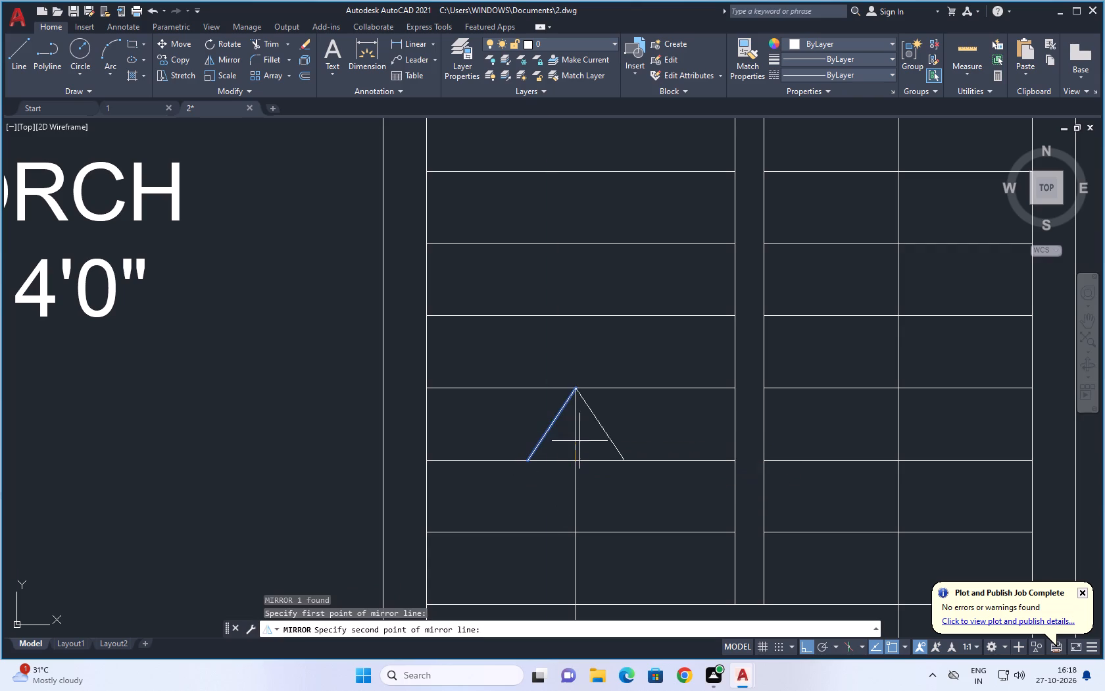
{"action": "left_click", "coordinate": [576, 386]}
{"action": "key", "text": "space"}
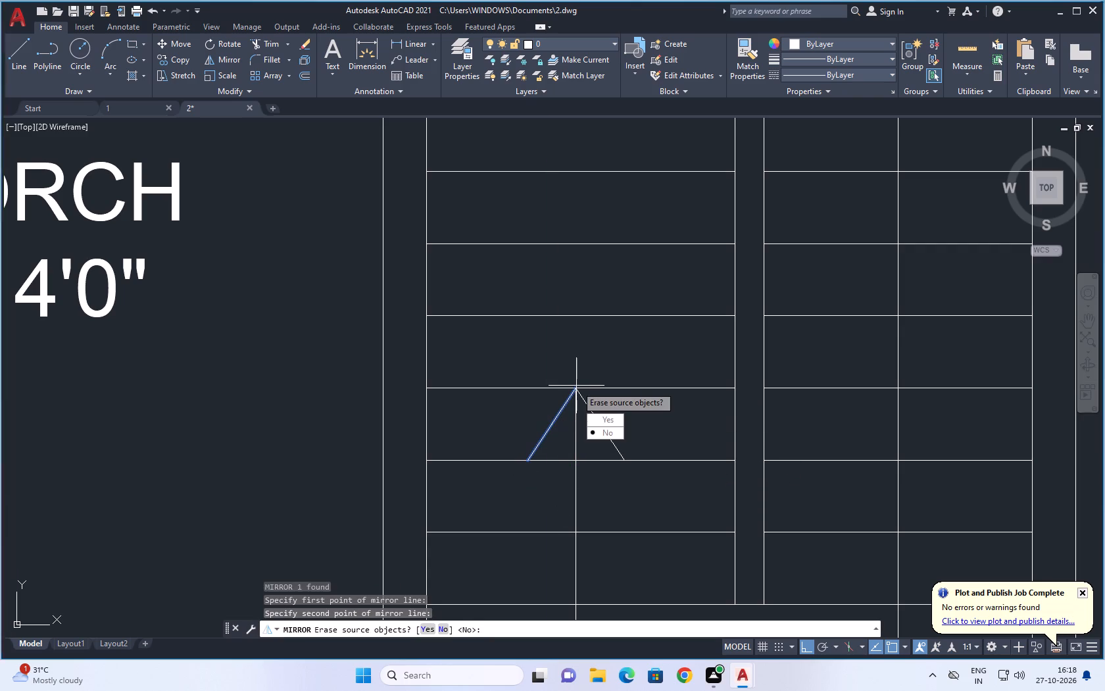
{"action": "scroll", "coordinate": [556, 359], "scroll_direction": "down", "scroll_amount": 3}
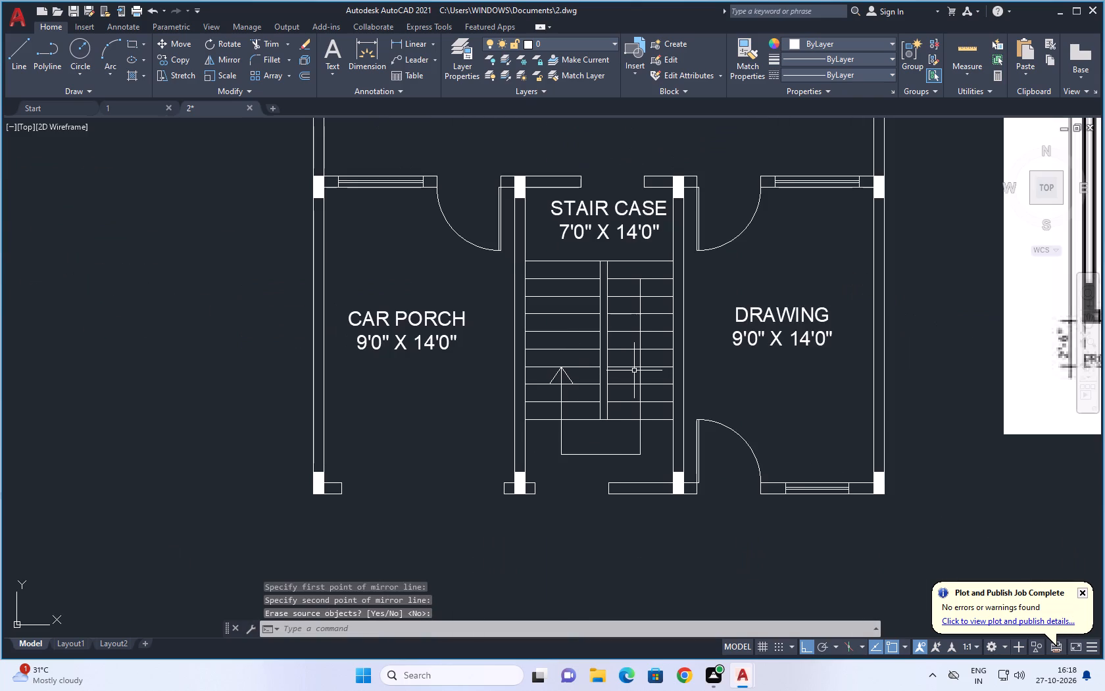
Trim the part of the stair direction line that lies inside the arrowhead on the car-porch-side flight.
{"action": "key", "text": "Escape"}
{"action": "key", "text": "Escape"}
{"action": "type", "text": "TR"}
{"action": "key", "text": "space"}
{"action": "key", "text": "space"}
{"action": "key", "text": "space"}
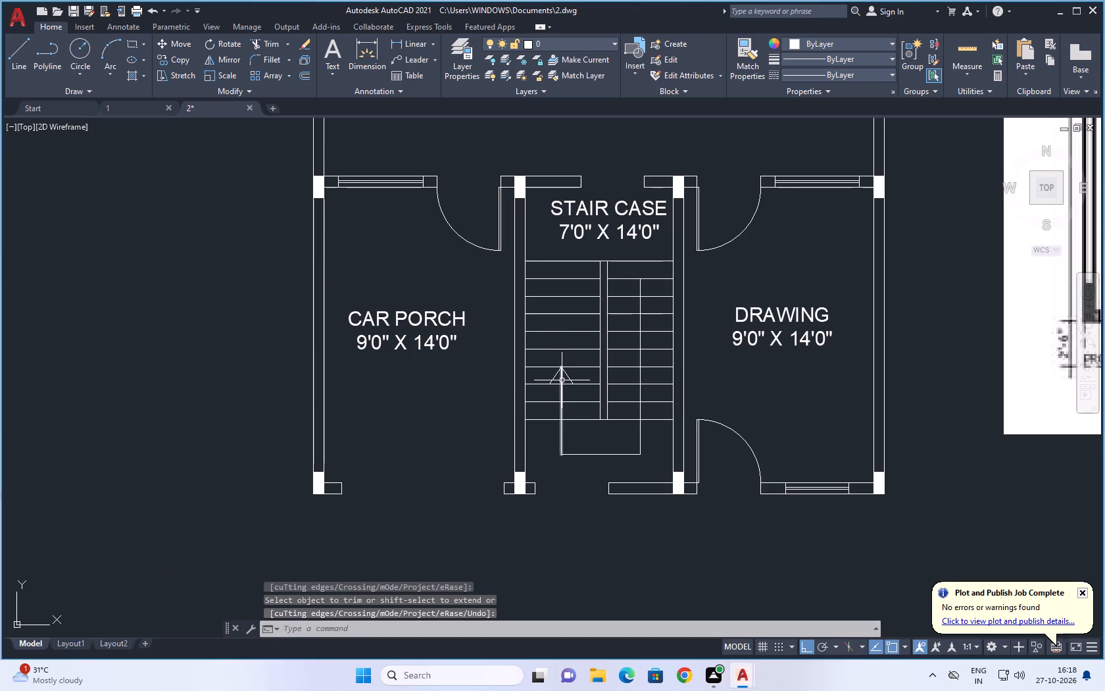
{"action": "key", "text": "Escape"}
{"action": "key", "text": "Escape"}
{"action": "type", "text": "TR"}
{"action": "key", "text": "space"}
{"action": "key", "text": "space"}
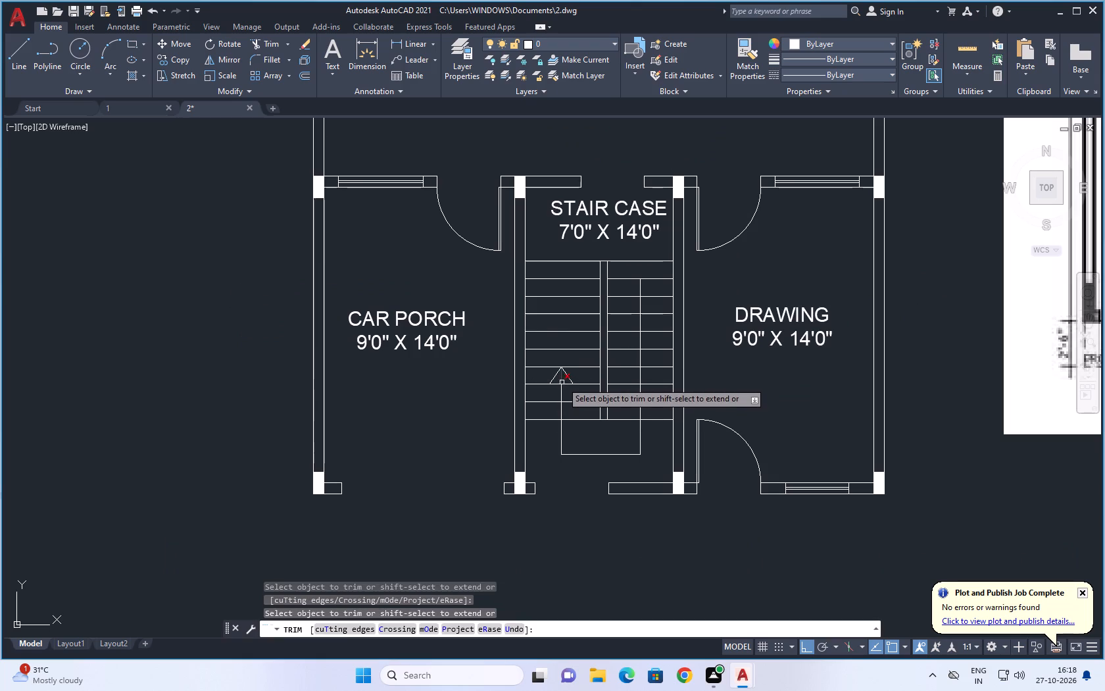
{"action": "left_click", "coordinate": [562, 378]}
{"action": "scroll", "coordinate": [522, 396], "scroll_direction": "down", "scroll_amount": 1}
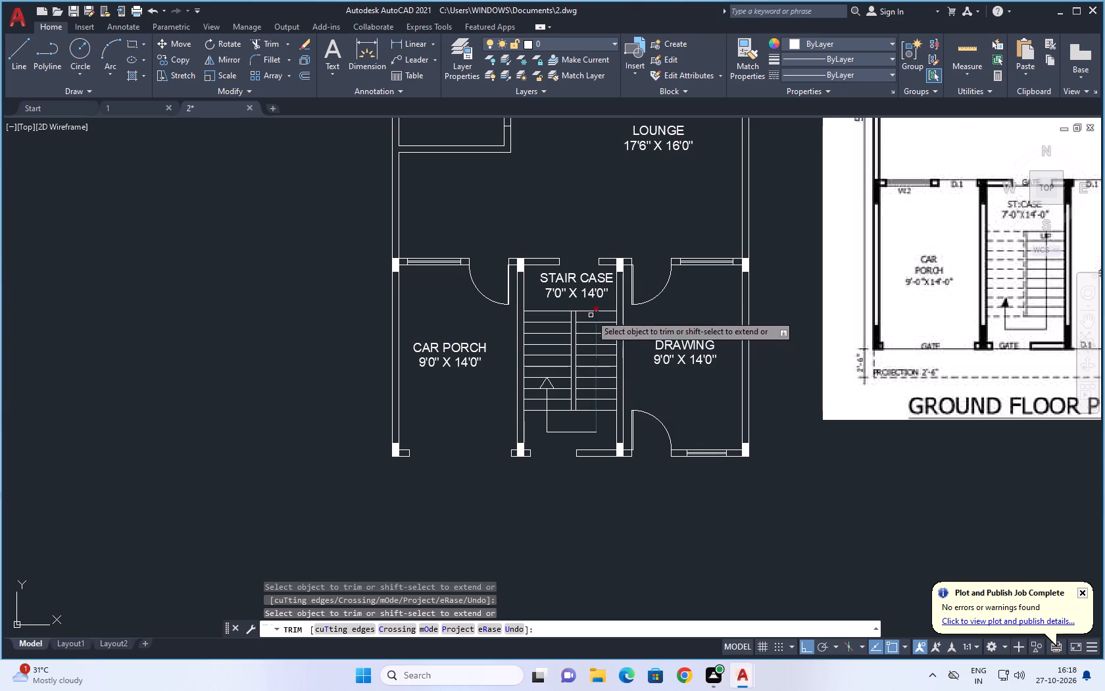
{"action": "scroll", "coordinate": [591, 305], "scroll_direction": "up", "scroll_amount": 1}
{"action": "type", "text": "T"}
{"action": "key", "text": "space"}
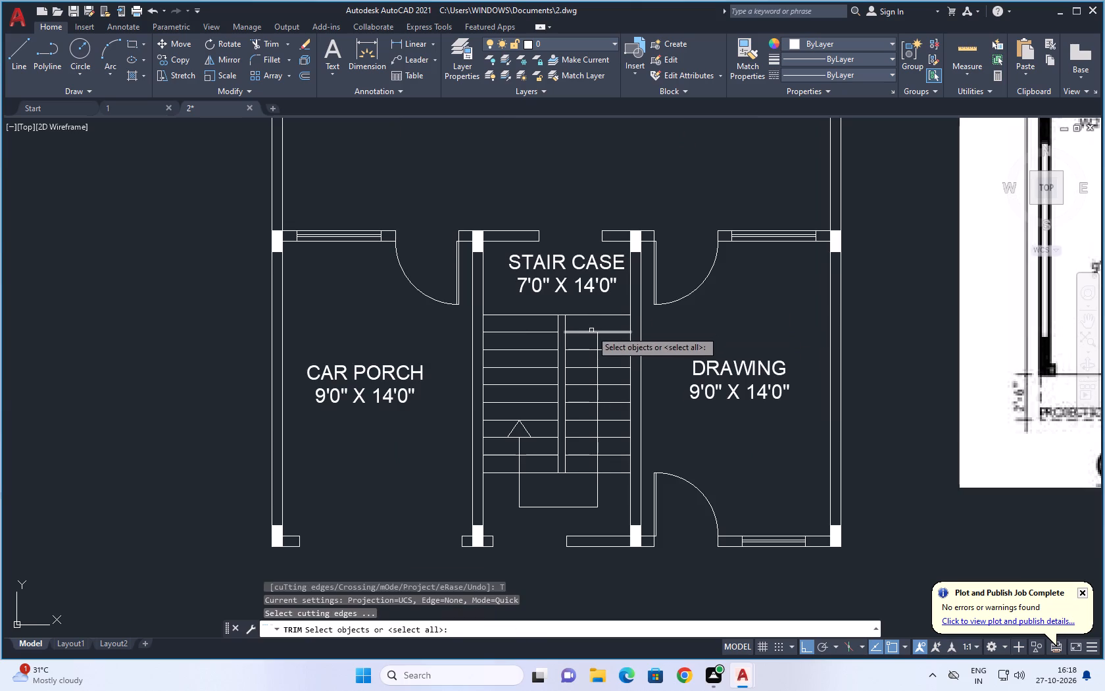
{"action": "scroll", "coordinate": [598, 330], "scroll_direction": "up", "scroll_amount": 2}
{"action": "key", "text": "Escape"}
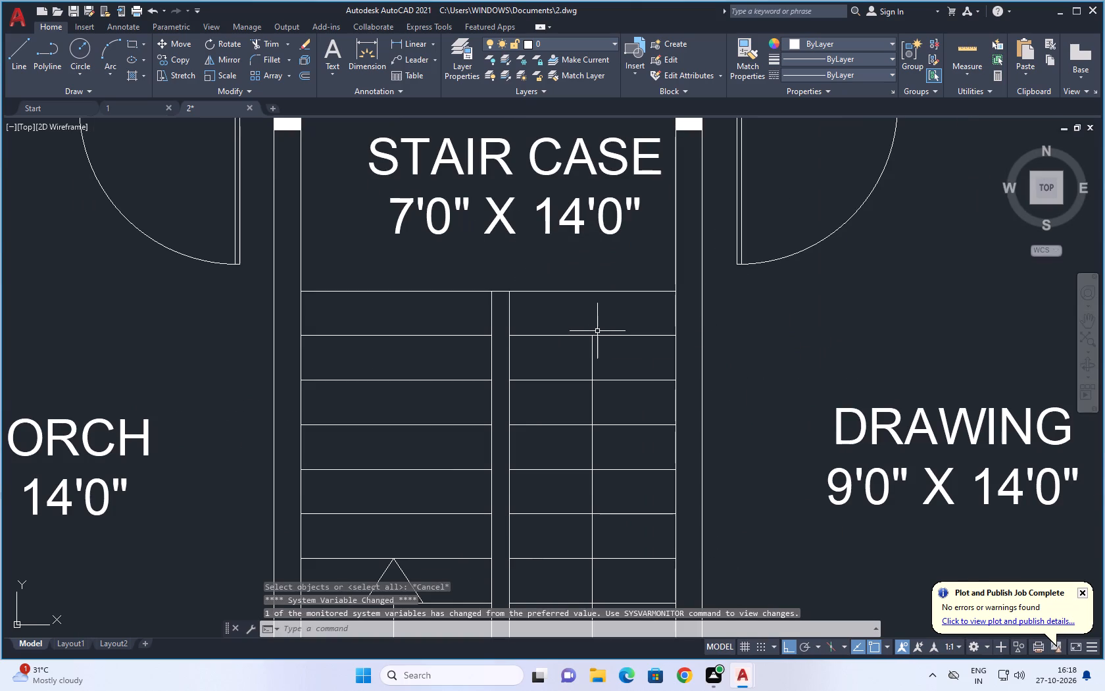
Add a multiline text label UP, 8" high, on the uppermost tread of the drawing-side flight.
{"action": "type", "text": "T"}
{"action": "key", "text": "space"}
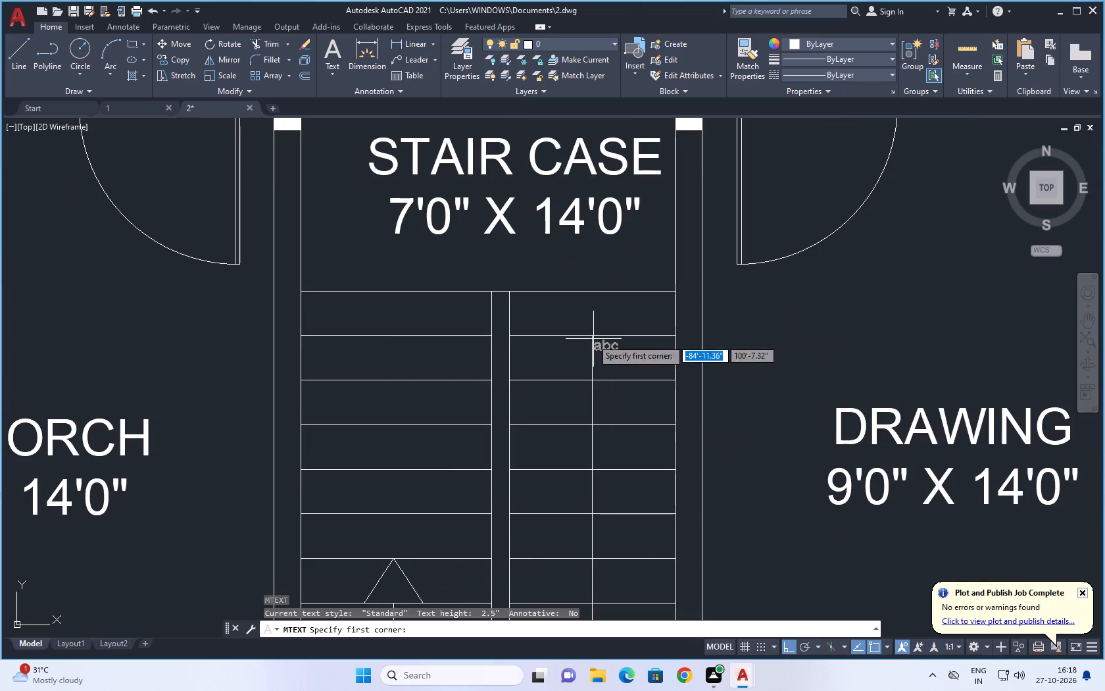
{"action": "left_click", "coordinate": [549, 297]}
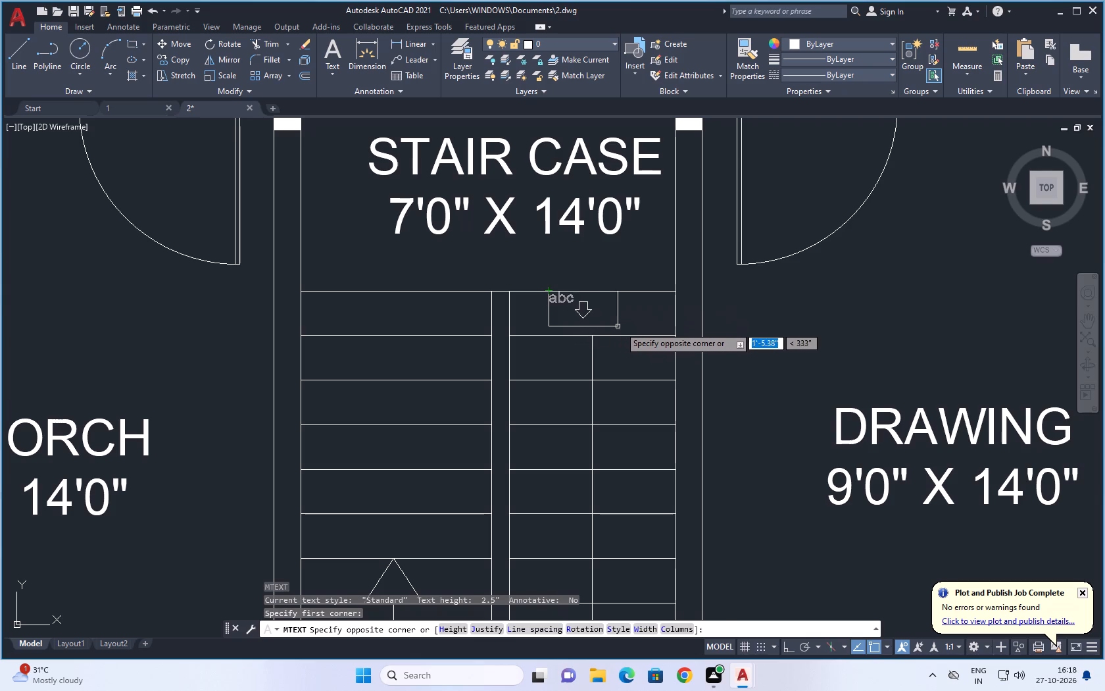
{"action": "left_click", "coordinate": [646, 328]}
{"action": "type", "text": "UP"}
{"action": "left_click_drag", "start_coordinate": [586, 299], "coordinate": [529, 305]}
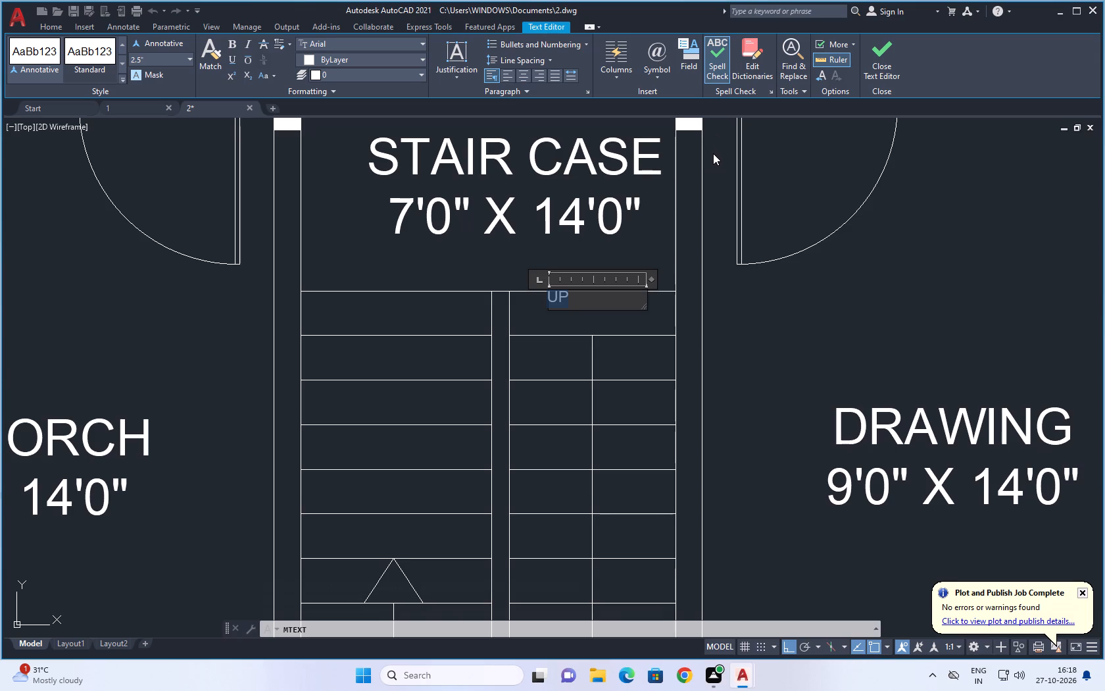
{"action": "left_click", "coordinate": [154, 63]}
{"action": "key", "text": "BackSpace"}
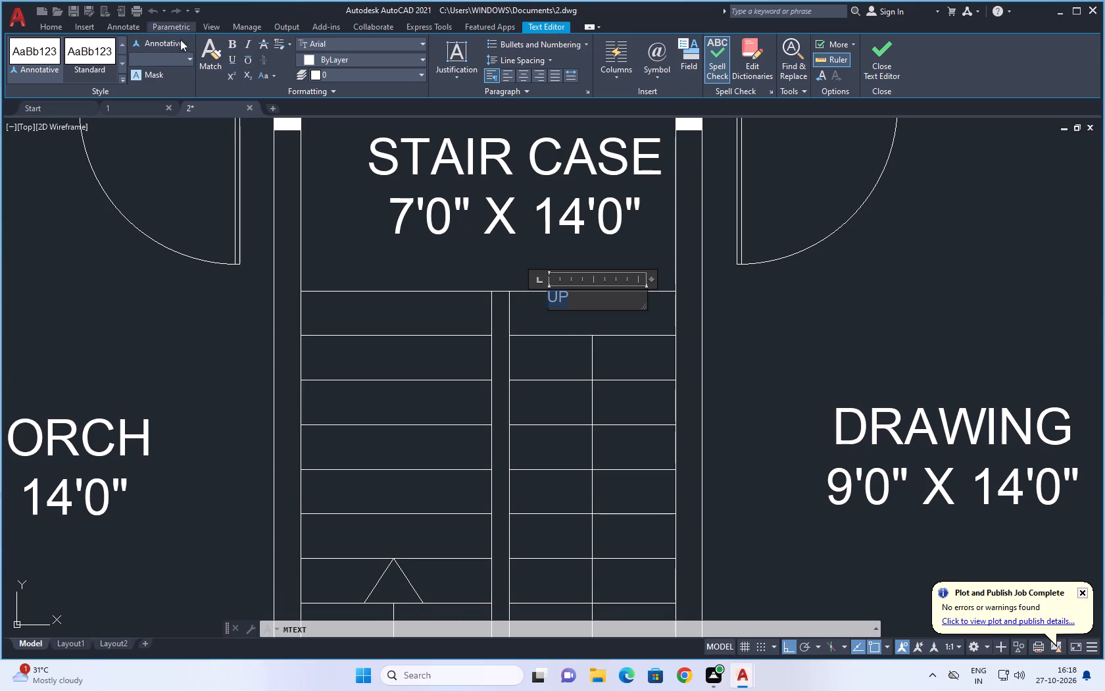
{"action": "key", "text": "8"}
{"action": "key", "text": "Return"}
{"action": "left_click", "coordinate": [319, 217]}
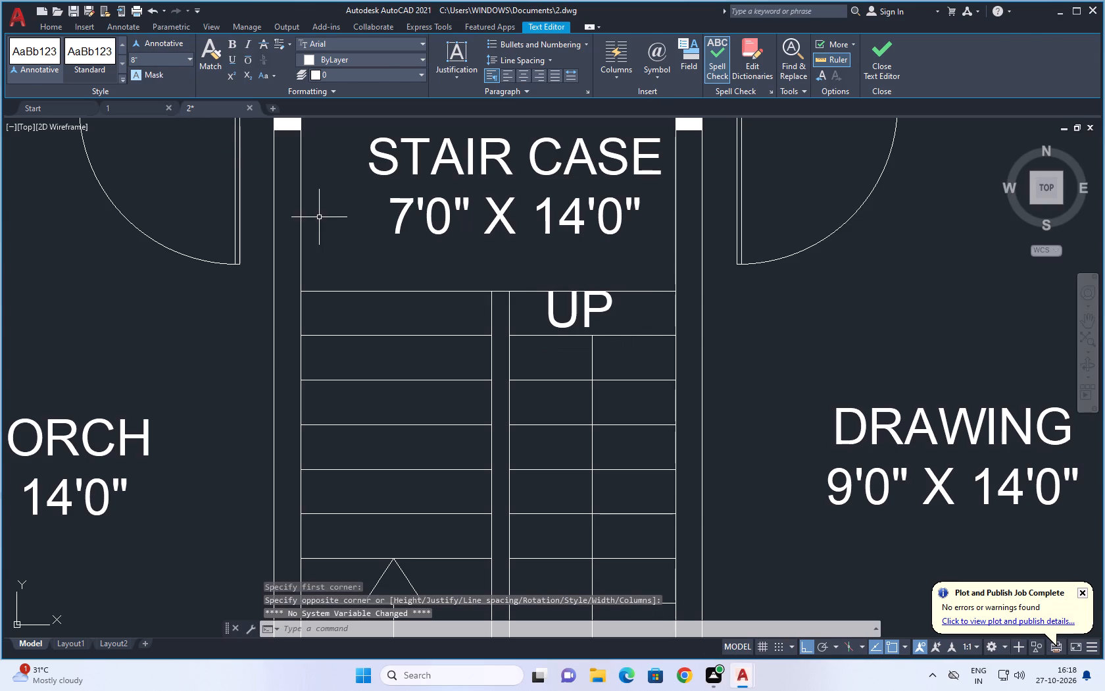
Set the UP label's text height to 6".
{"action": "double_click", "coordinate": [577, 303]}
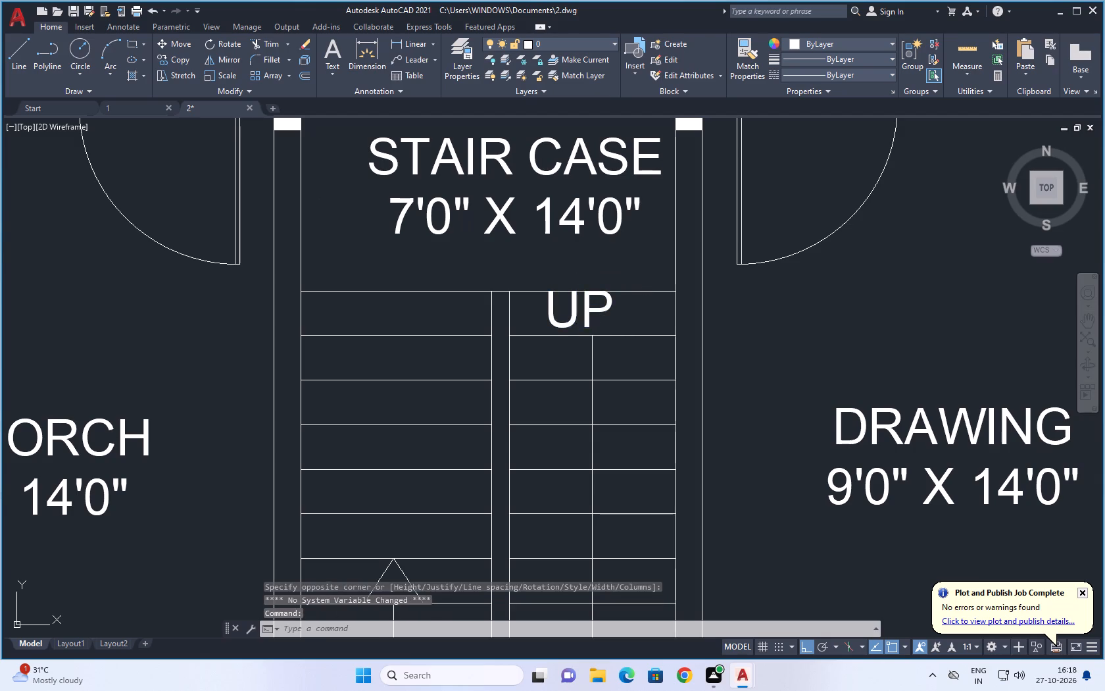
{"action": "left_click_drag", "start_coordinate": [626, 310], "coordinate": [536, 305]}
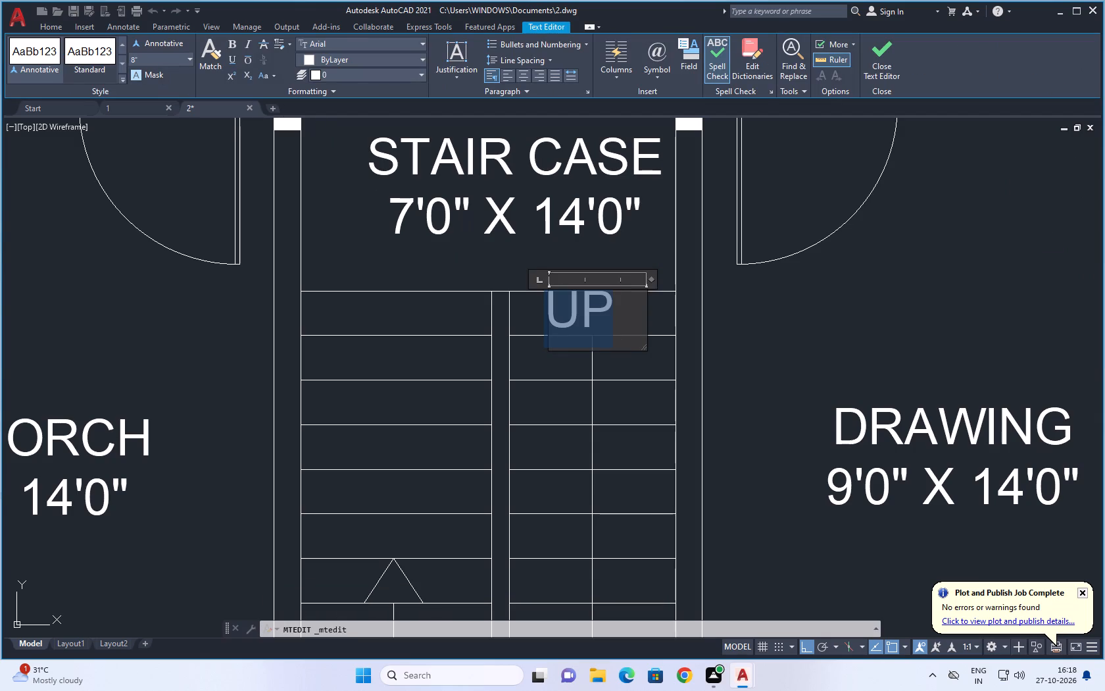
{"action": "left_click", "coordinate": [152, 61]}
{"action": "key", "text": "BackSpace"}
{"action": "key", "text": "6"}
{"action": "key", "text": "Return"}
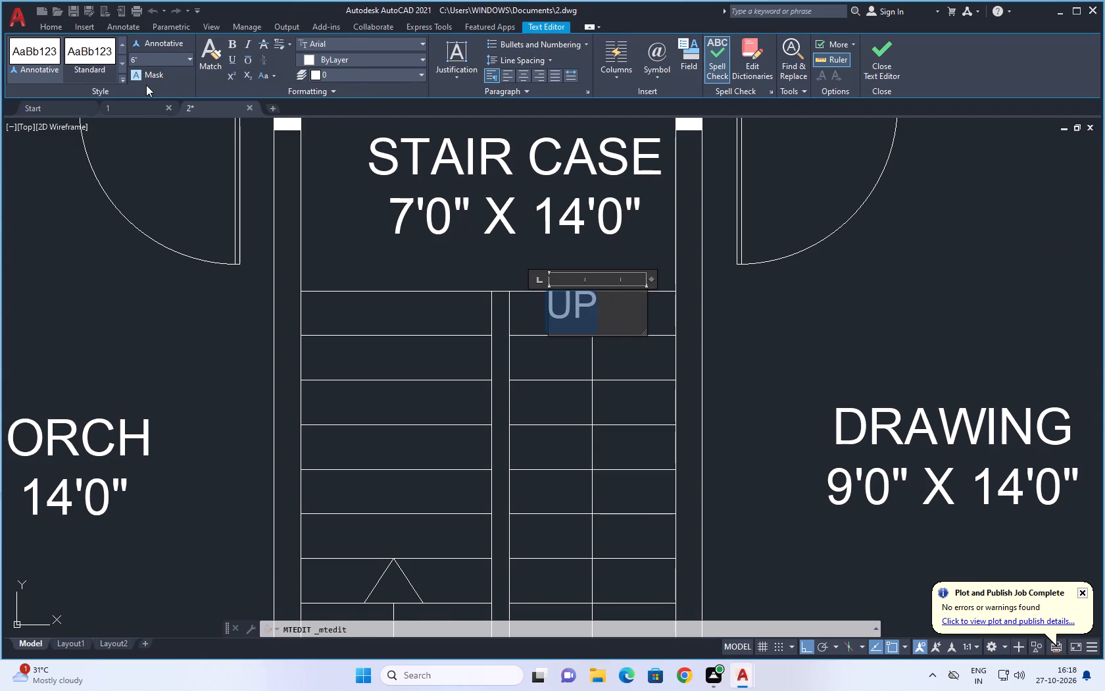
{"action": "left_click", "coordinate": [448, 239]}
Move the UP label so it is centred just above the direction line's upper end on the drawing-side flight.
{"action": "left_click", "coordinate": [566, 302]}
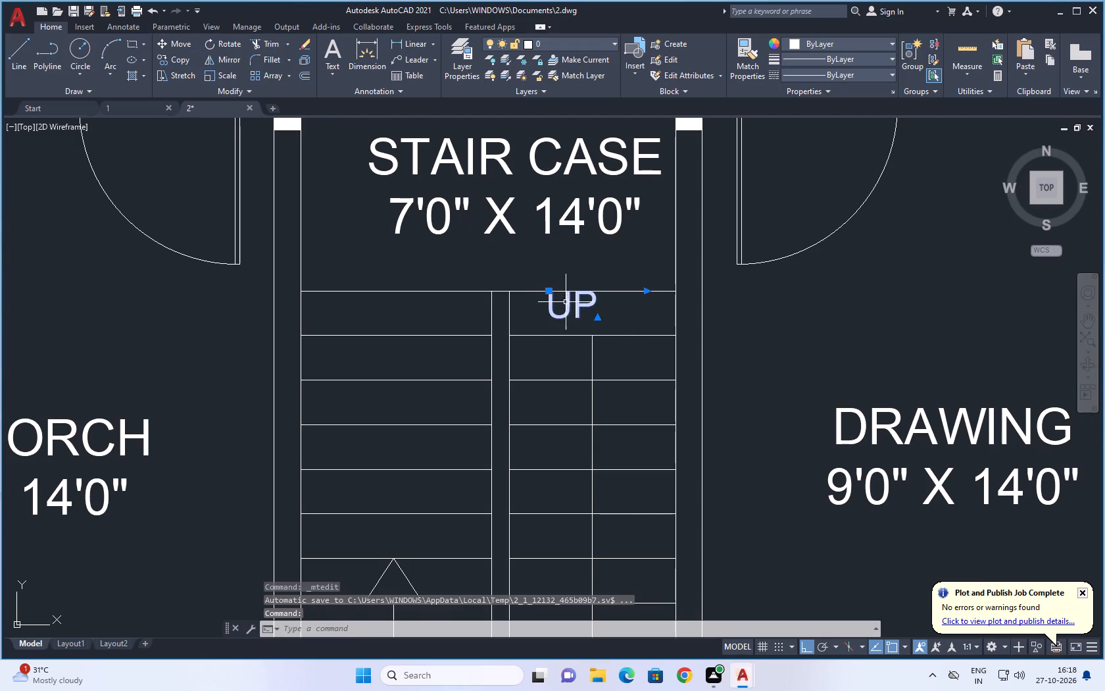
{"action": "key", "text": "m"}
{"action": "key", "text": "space"}
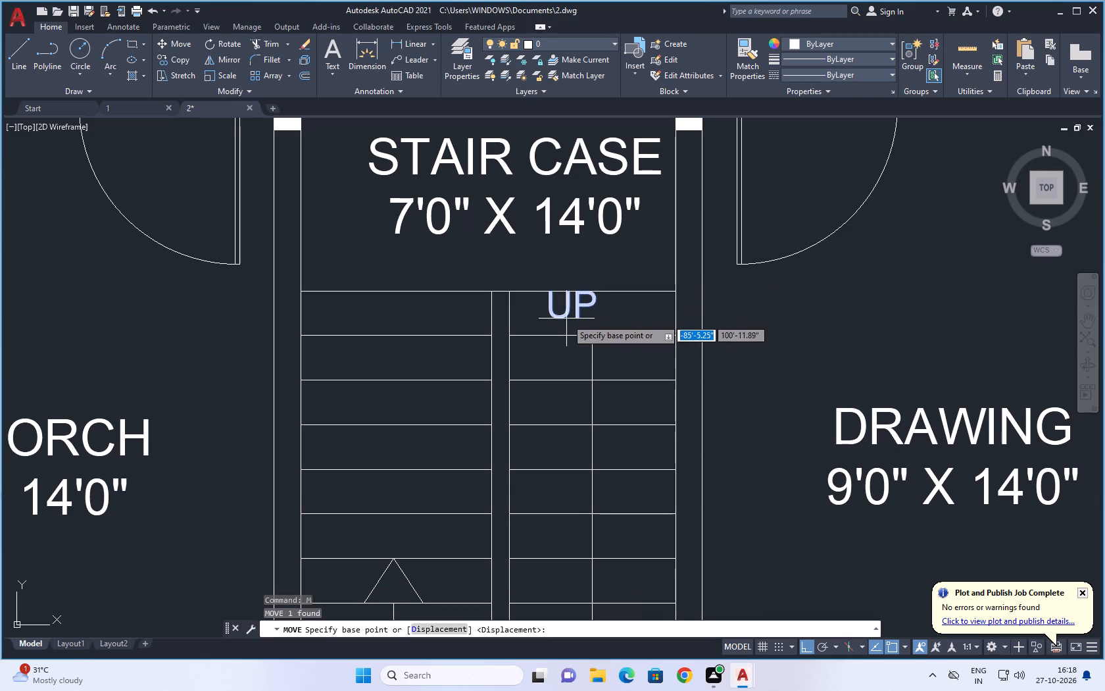
{"action": "left_click", "coordinate": [562, 317]}
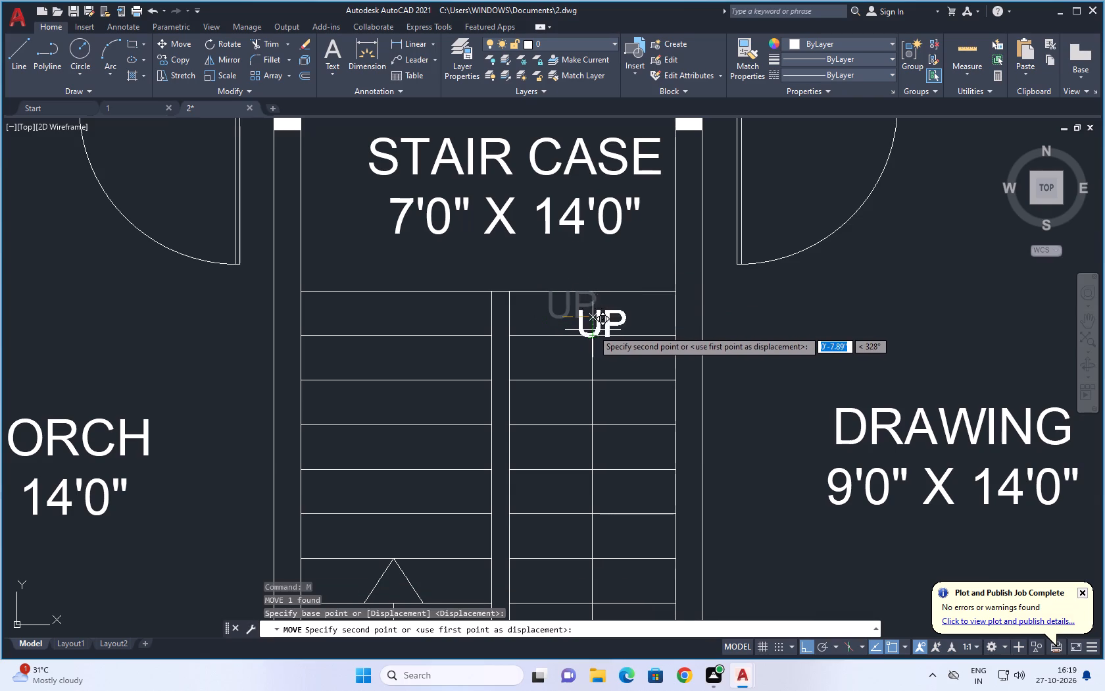
{"action": "left_click", "coordinate": [592, 330]}
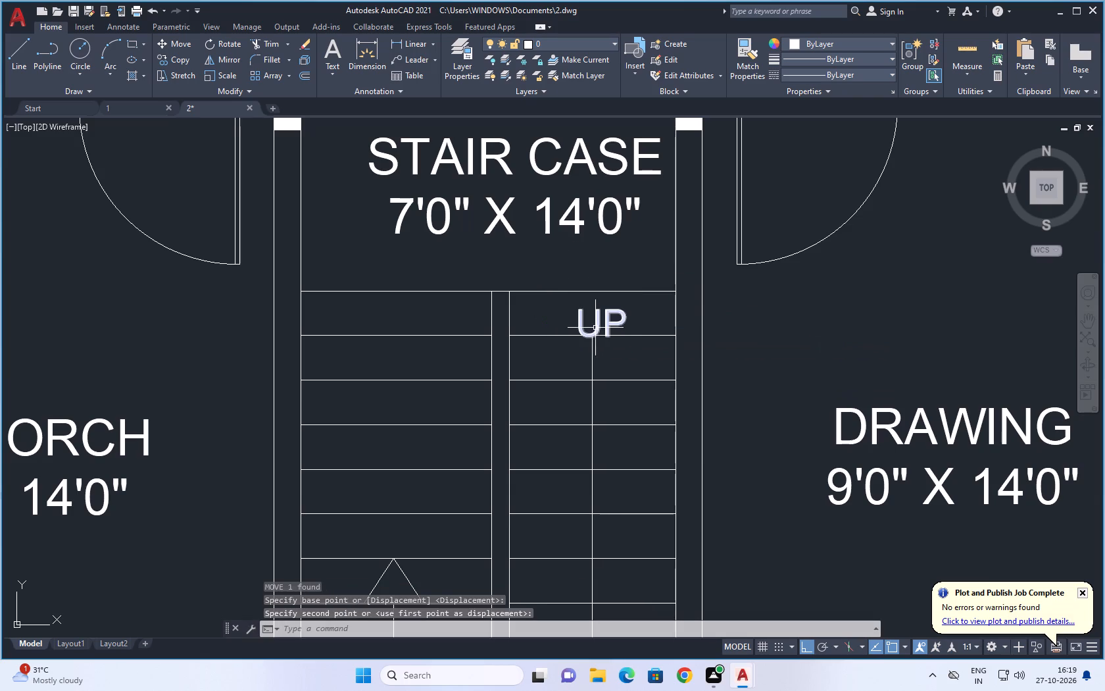
{"action": "left_click", "coordinate": [595, 326]}
{"action": "key", "text": "m"}
{"action": "key", "text": "space"}
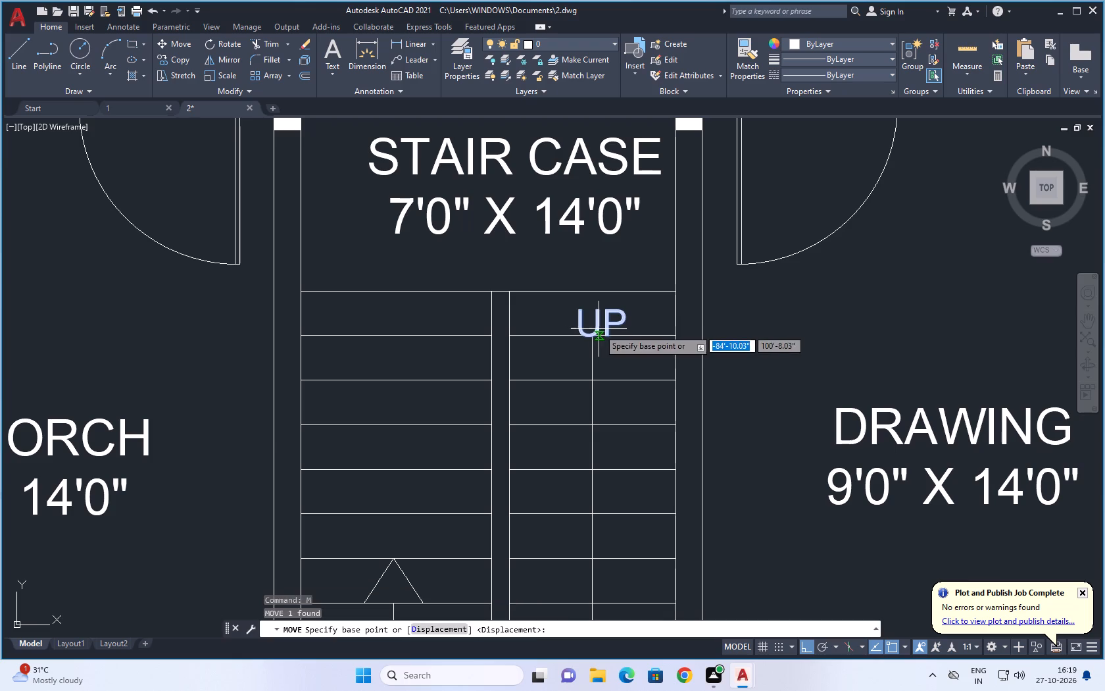
{"action": "scroll", "coordinate": [599, 322], "scroll_direction": "up", "scroll_amount": 4}
{"action": "left_click", "coordinate": [586, 332]}
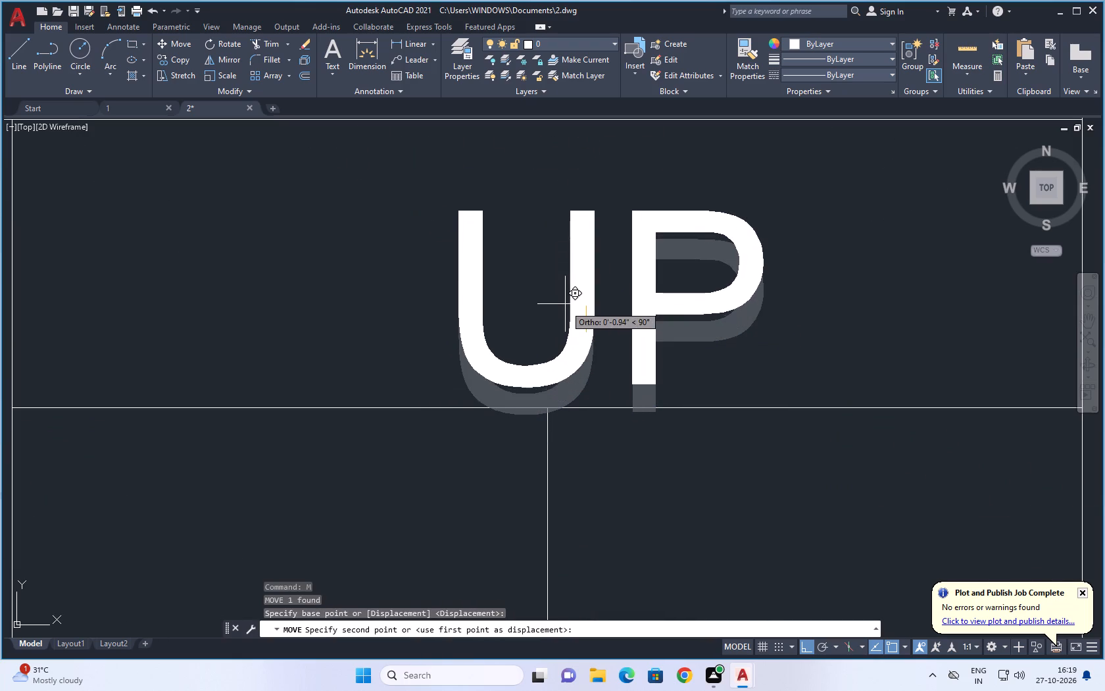
{"action": "left_click", "coordinate": [563, 303]}
Add a multiline text label GATE, 6" high, in the car porch's front wall opening, following the reference plan.
{"action": "scroll", "coordinate": [568, 289], "scroll_direction": "down", "scroll_amount": 5}
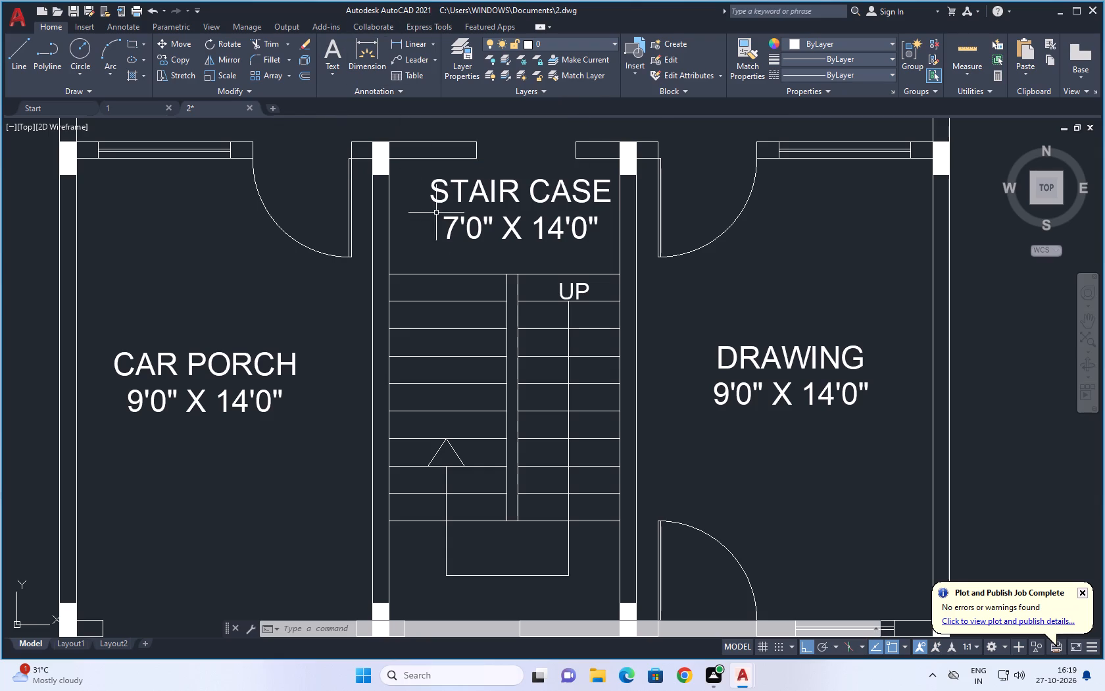
{"action": "scroll", "coordinate": [477, 245], "scroll_direction": "down", "scroll_amount": 2}
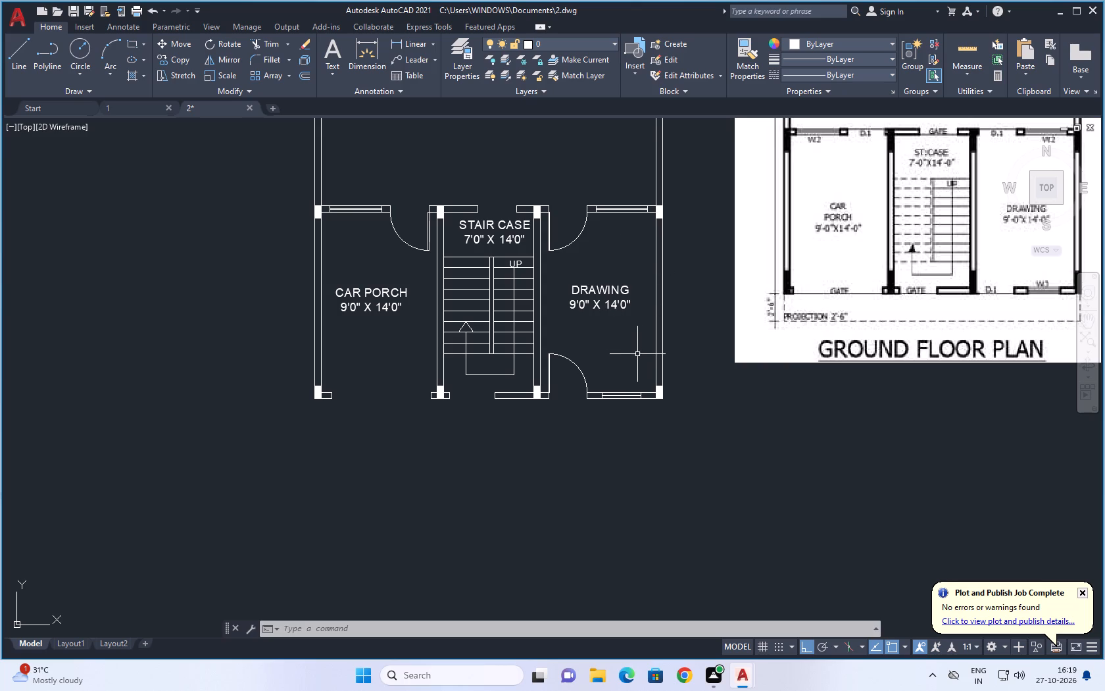
{"action": "scroll", "coordinate": [637, 395], "scroll_direction": "down", "scroll_amount": 1}
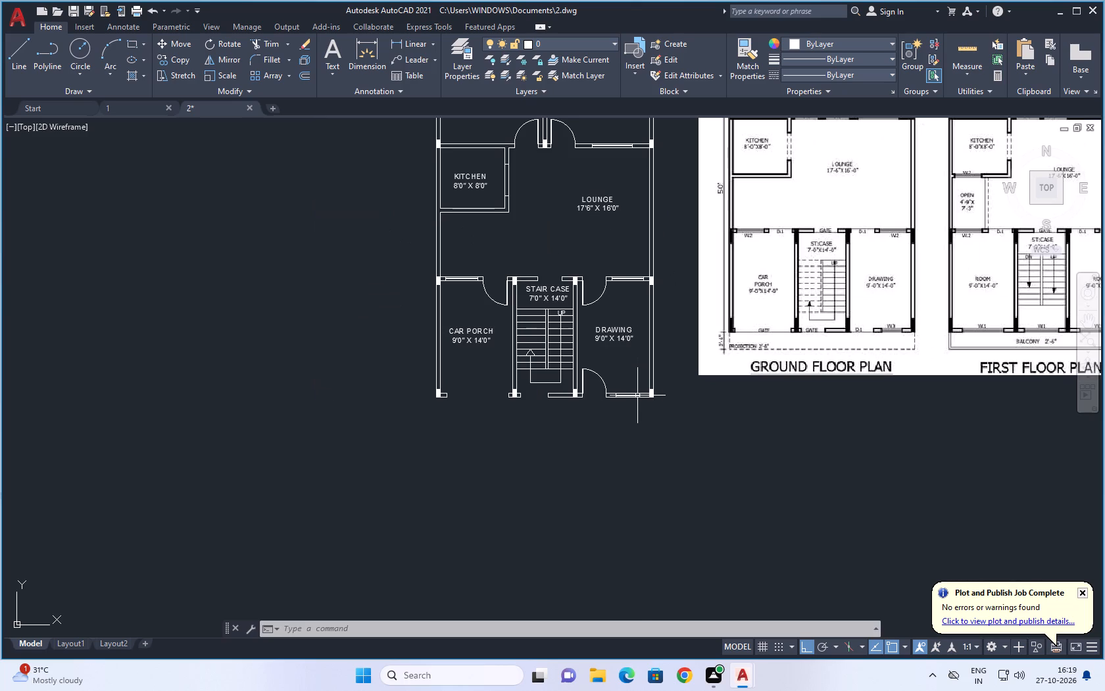
{"action": "scroll", "coordinate": [638, 400], "scroll_direction": "down", "scroll_amount": 1}
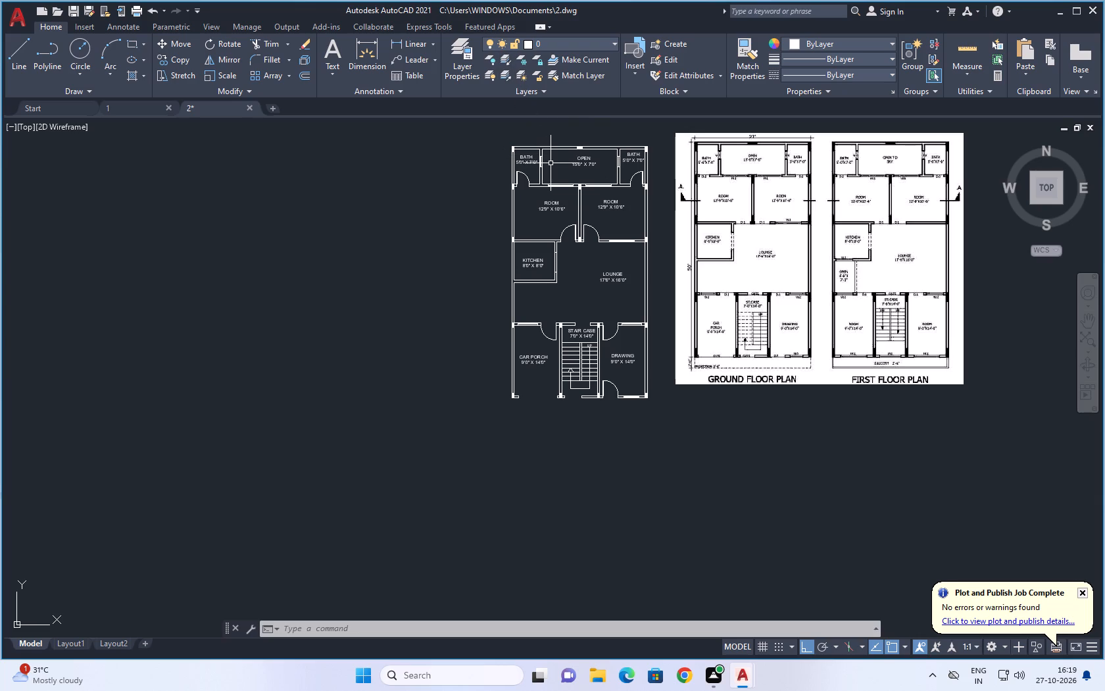
{"action": "scroll", "coordinate": [552, 157], "scroll_direction": "up", "scroll_amount": 1}
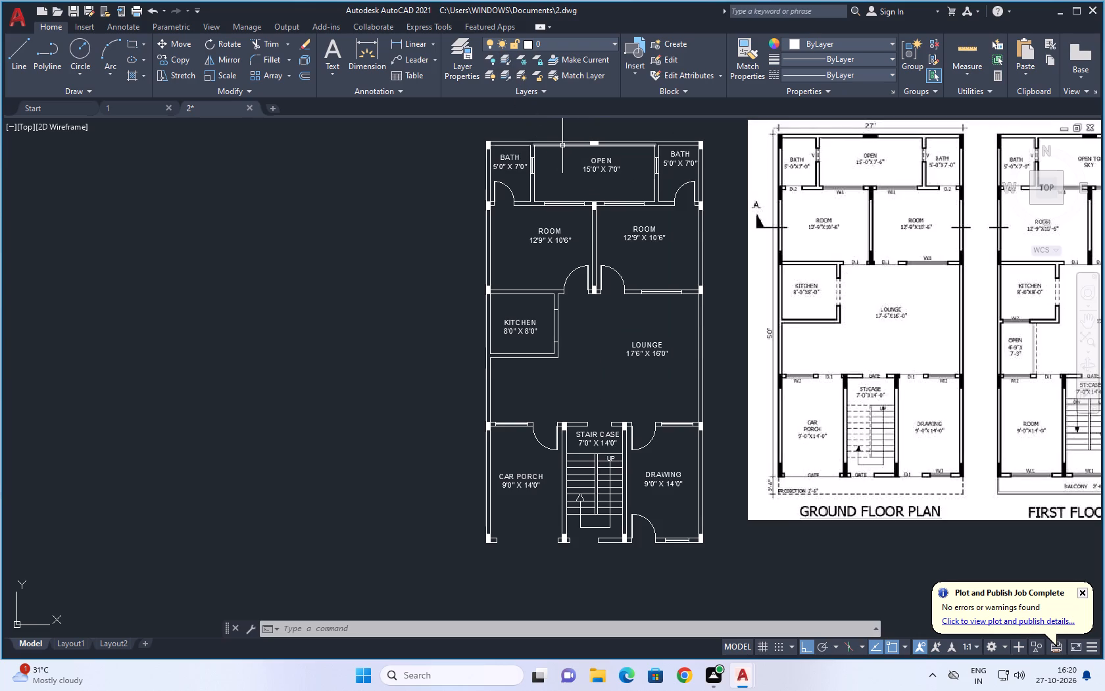
{"action": "key", "text": "Escape"}
{"action": "type", "text": "T"}
{"action": "key", "text": "space"}
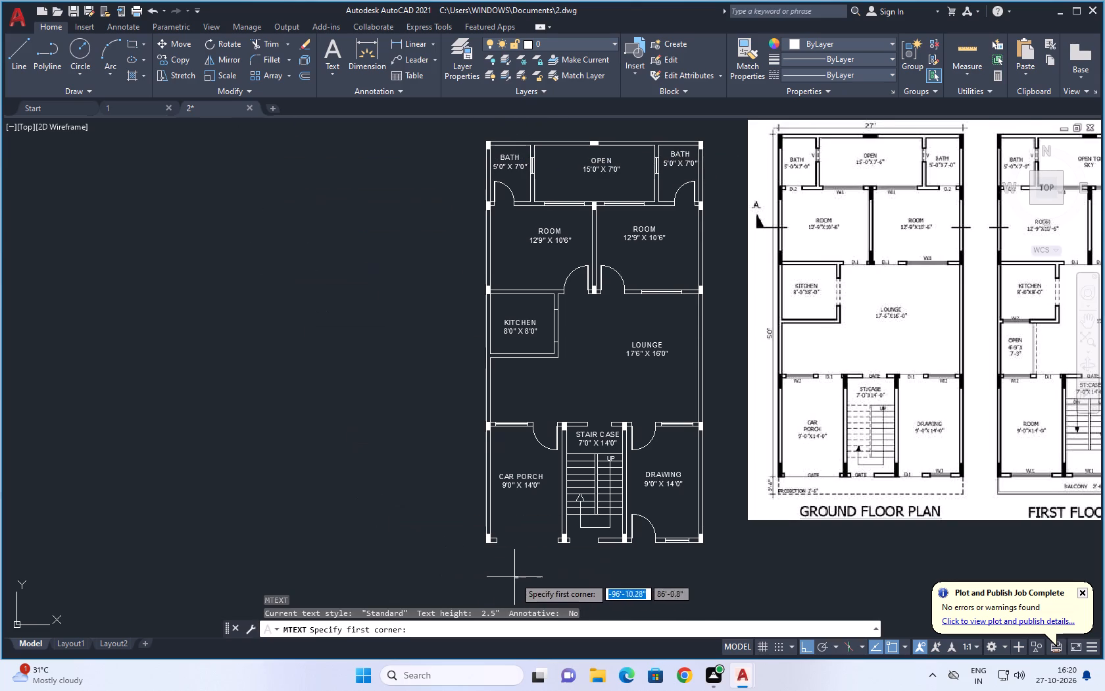
{"action": "scroll", "coordinate": [516, 576], "scroll_direction": "up", "scroll_amount": 3}
{"action": "left_click", "coordinate": [477, 424]}
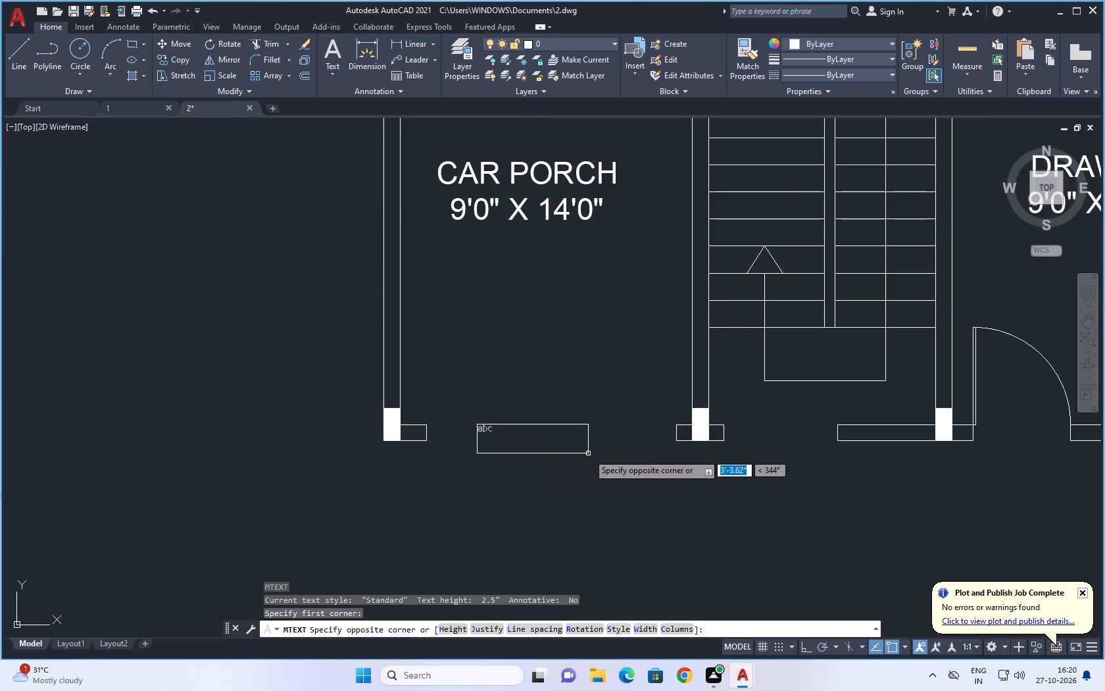
{"action": "left_click", "coordinate": [631, 454]}
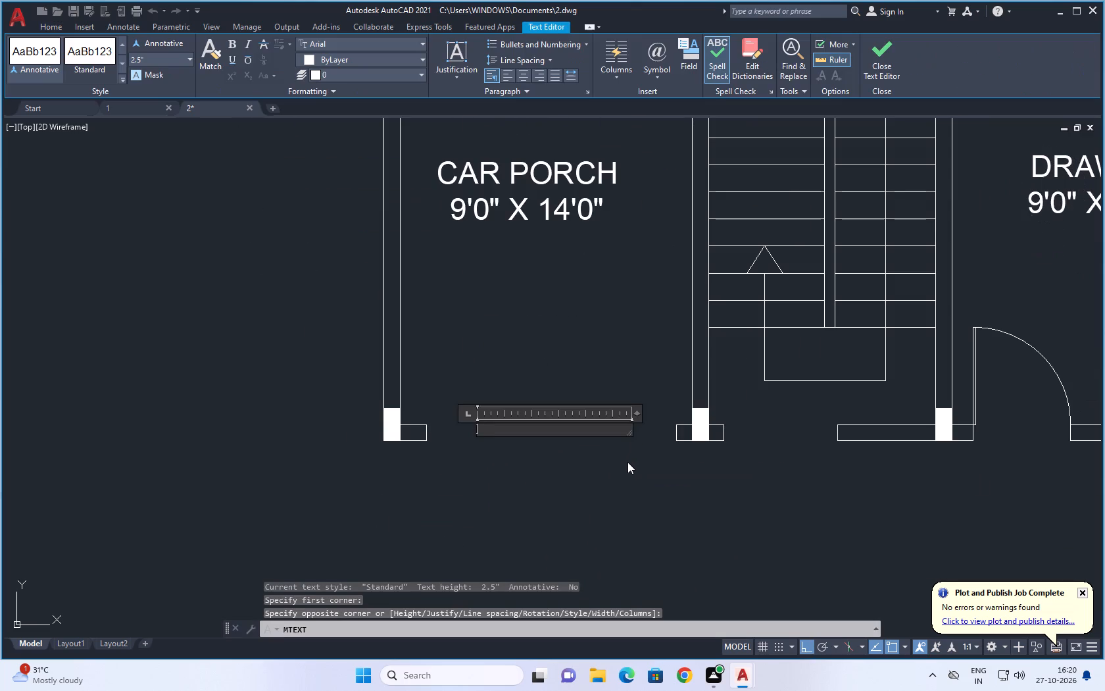
{"action": "type", "text": "GAR"}
{"action": "key", "text": "BackSpace"}
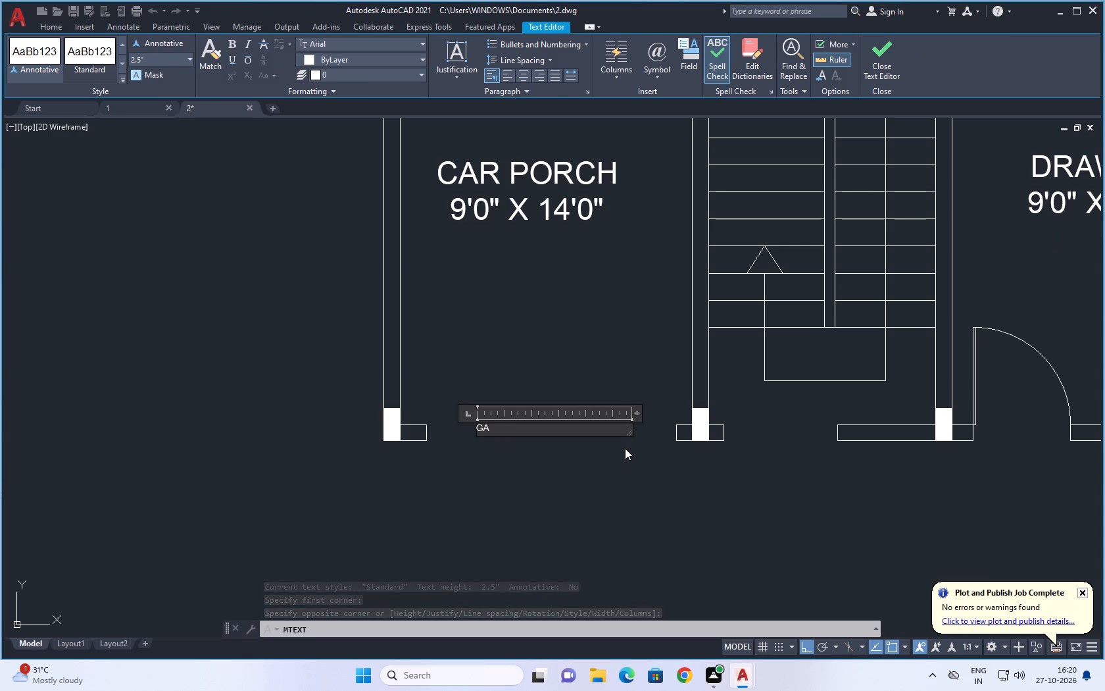
{"action": "type", "text": "TE"}
{"action": "left_click_drag", "start_coordinate": [518, 429], "coordinate": [455, 446]}
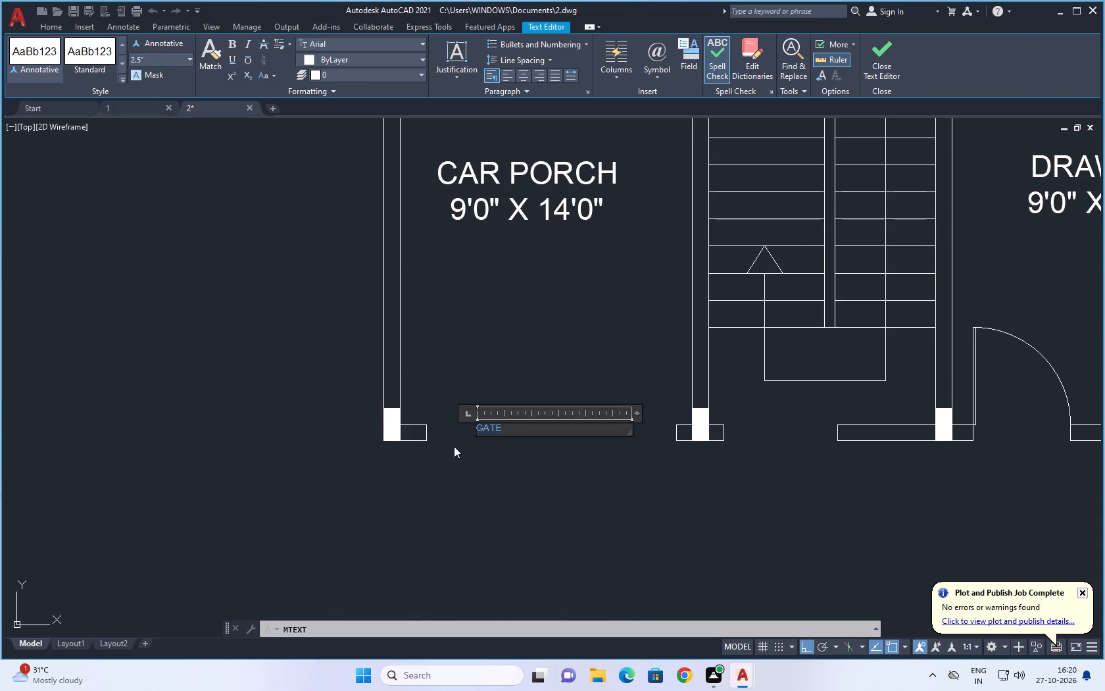
{"action": "left_click", "coordinate": [153, 59]}
{"action": "key", "text": "BackSpace"}
{"action": "key", "text": "6"}
{"action": "key", "text": "Return"}
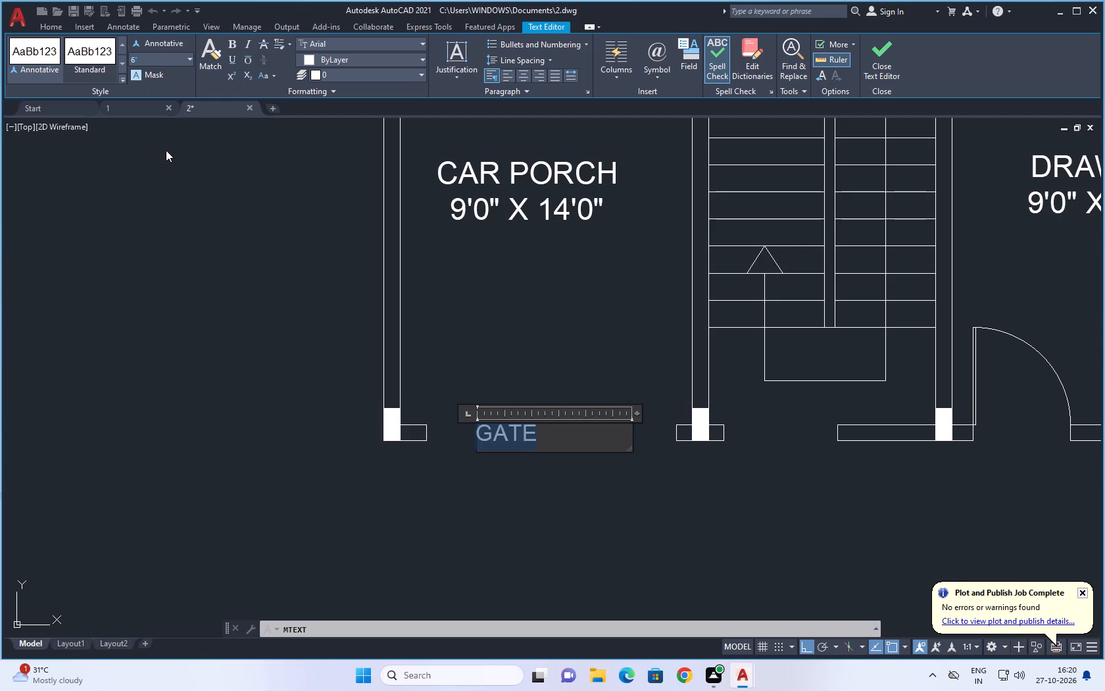
{"action": "left_click", "coordinate": [539, 528]}
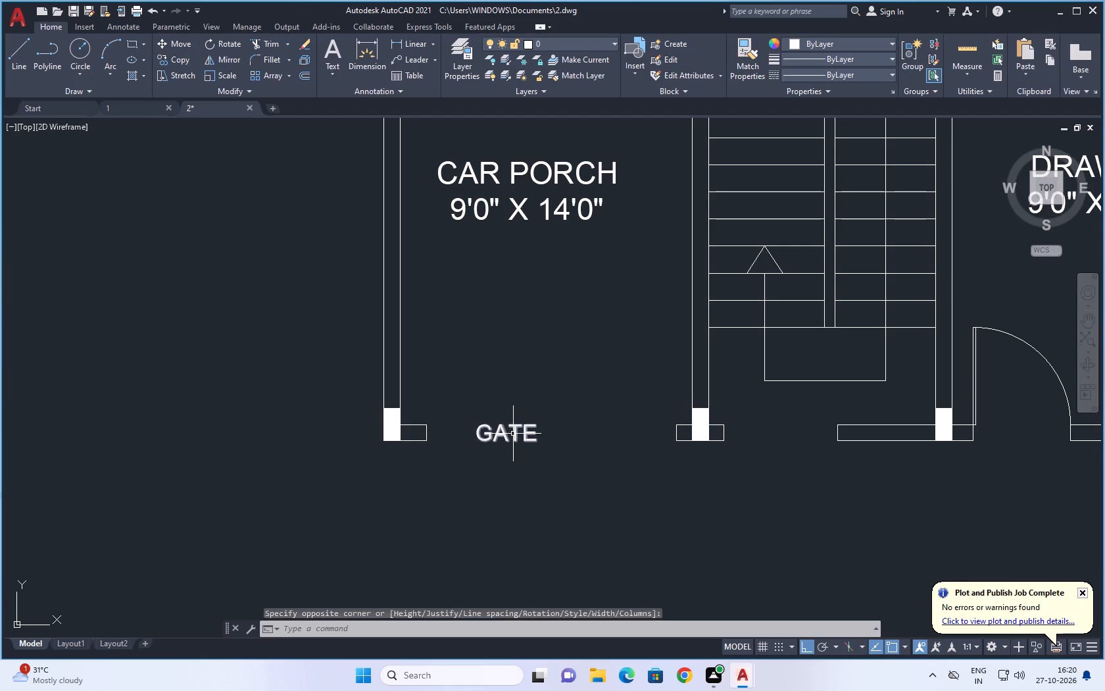
Move the GATE label slightly toward the middle of the car porch's front wall opening.
{"action": "left_click", "coordinate": [517, 434]}
{"action": "key", "text": "m"}
{"action": "key", "text": "space"}
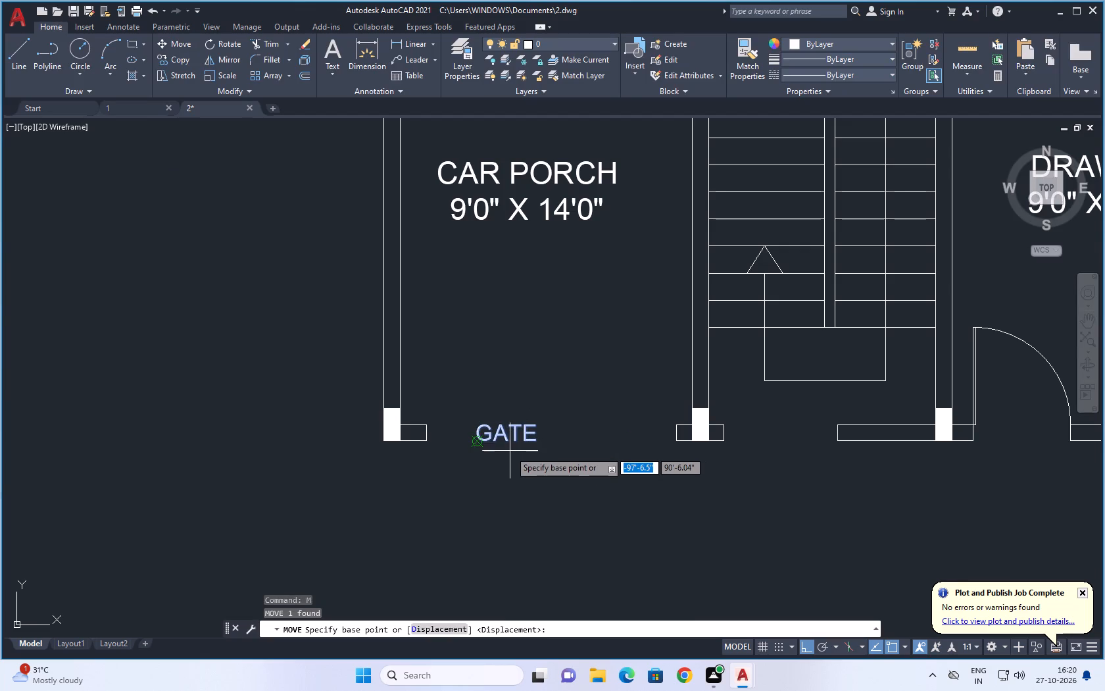
{"action": "left_click", "coordinate": [508, 442]}
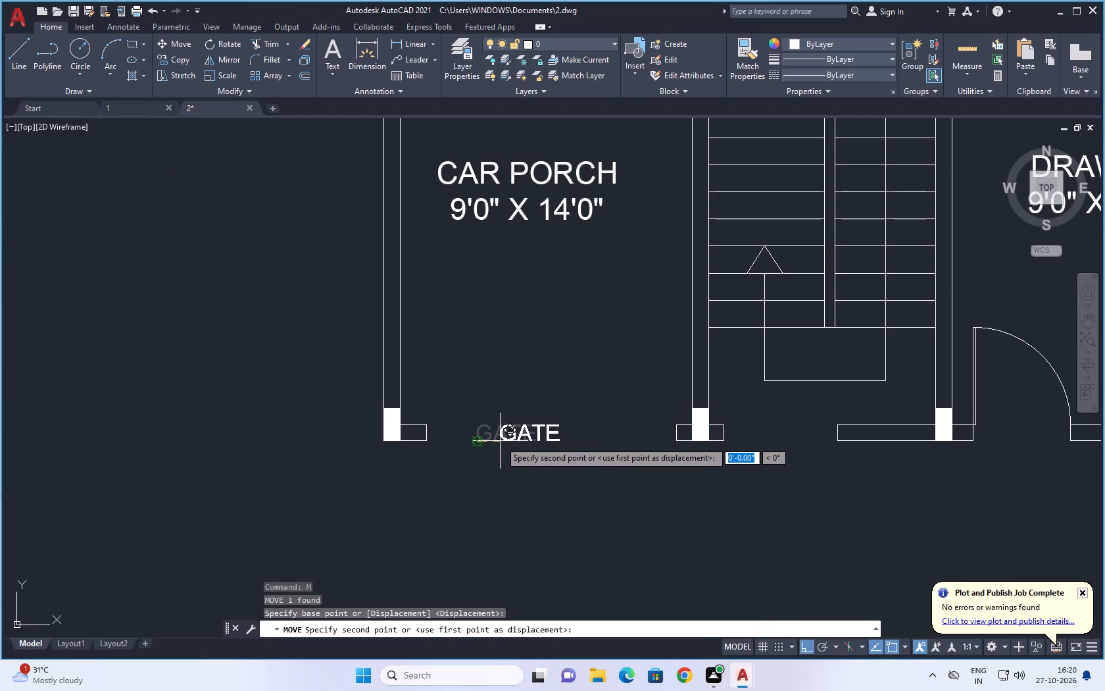
{"action": "left_click", "coordinate": [499, 441]}
{"action": "left_click", "coordinate": [503, 438]}
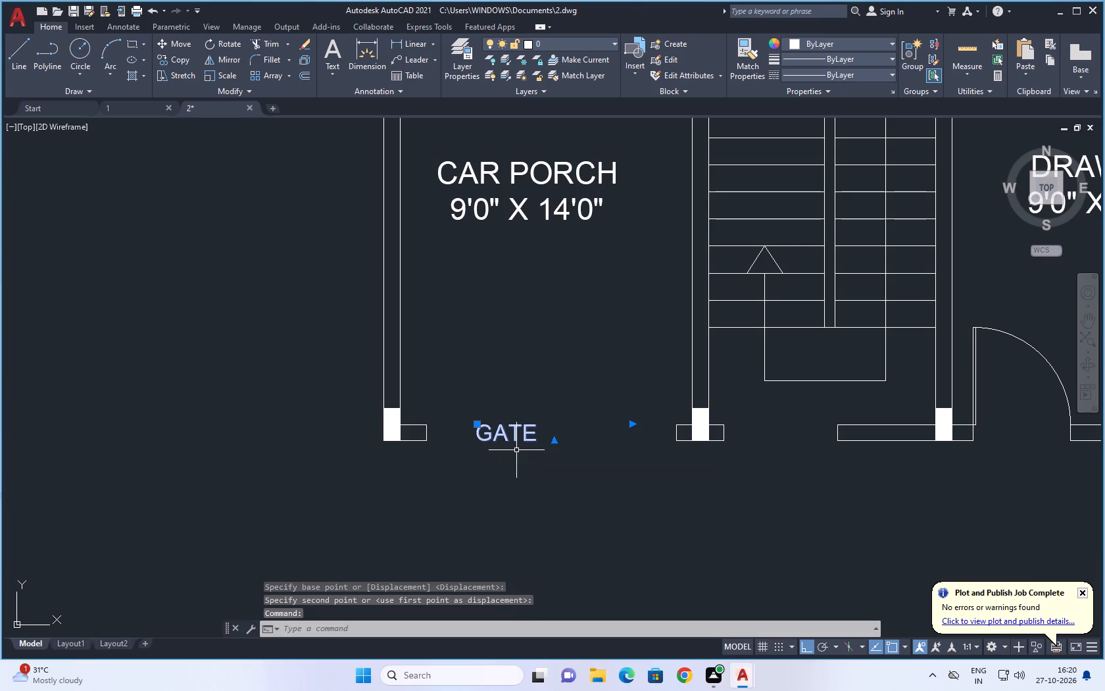
{"action": "type", "text": "M"}
{"action": "key", "text": "space"}
{"action": "scroll", "coordinate": [506, 444], "scroll_direction": "up", "scroll_amount": 3}
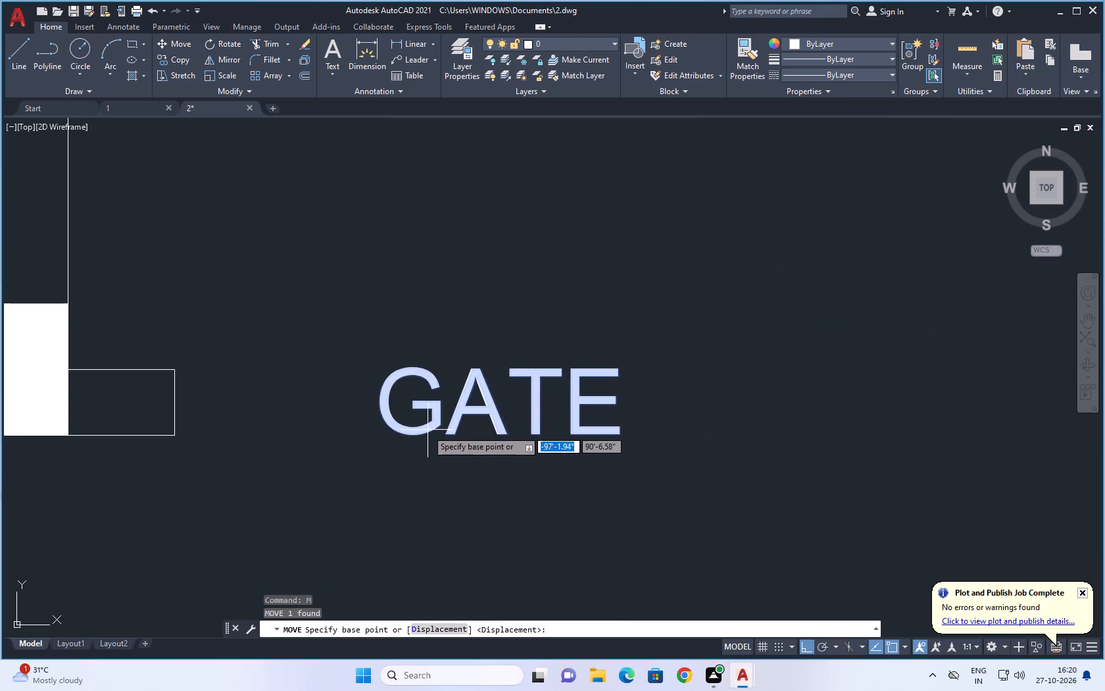
{"action": "left_click", "coordinate": [406, 436]}
{"action": "left_click", "coordinate": [463, 443]}
{"action": "scroll", "coordinate": [464, 442], "scroll_direction": "down", "scroll_amount": 2}
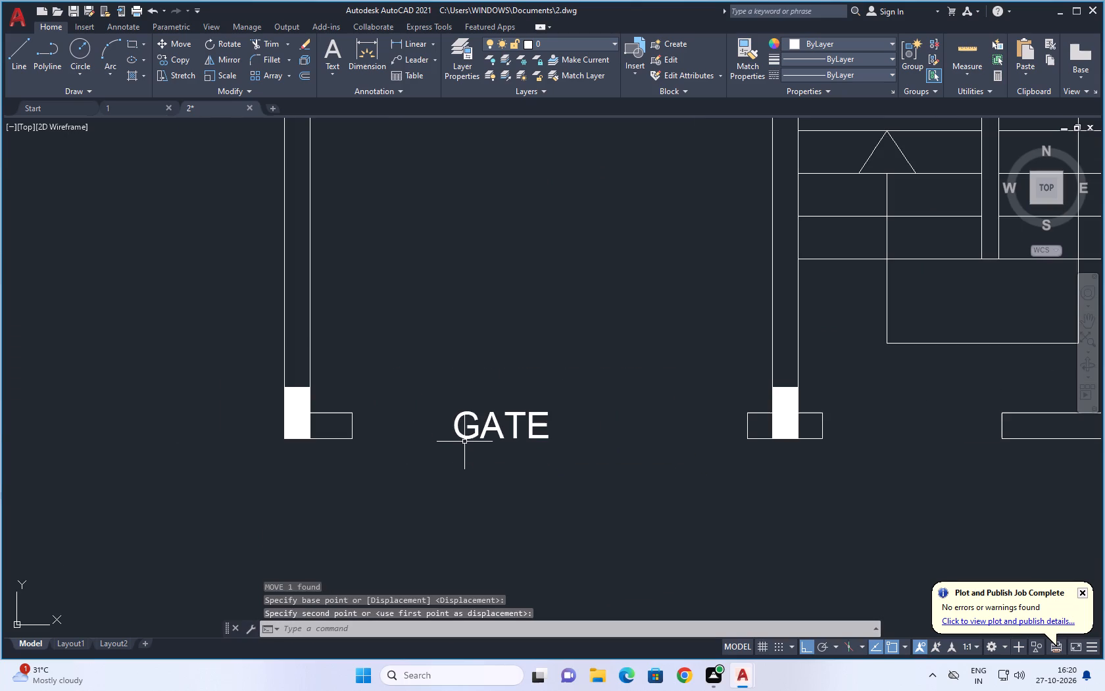
Fine-tune the GATE label's position along the car porch's front wall, bringing it closer to the centre of the opening.
{"action": "left_click", "coordinate": [468, 438]}
{"action": "type", "text": "M"}
{"action": "key", "text": "space"}
{"action": "scroll", "coordinate": [463, 436], "scroll_direction": "up", "scroll_amount": 3}
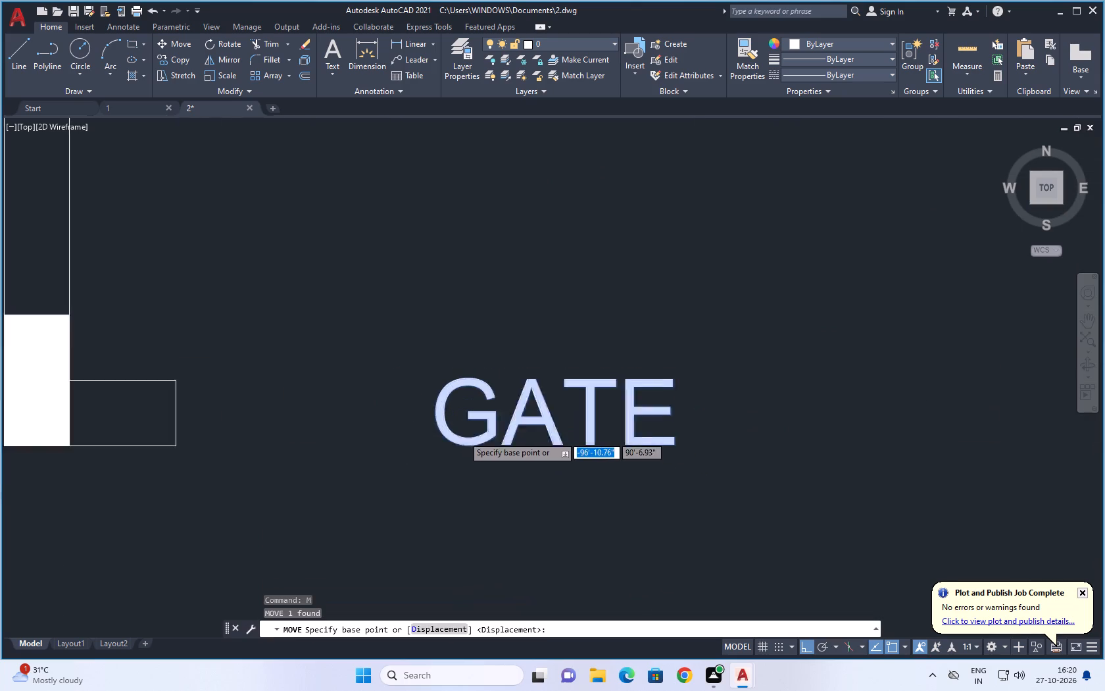
{"action": "left_click", "coordinate": [441, 448]}
{"action": "scroll", "coordinate": [445, 448], "scroll_direction": "down", "scroll_amount": 3}
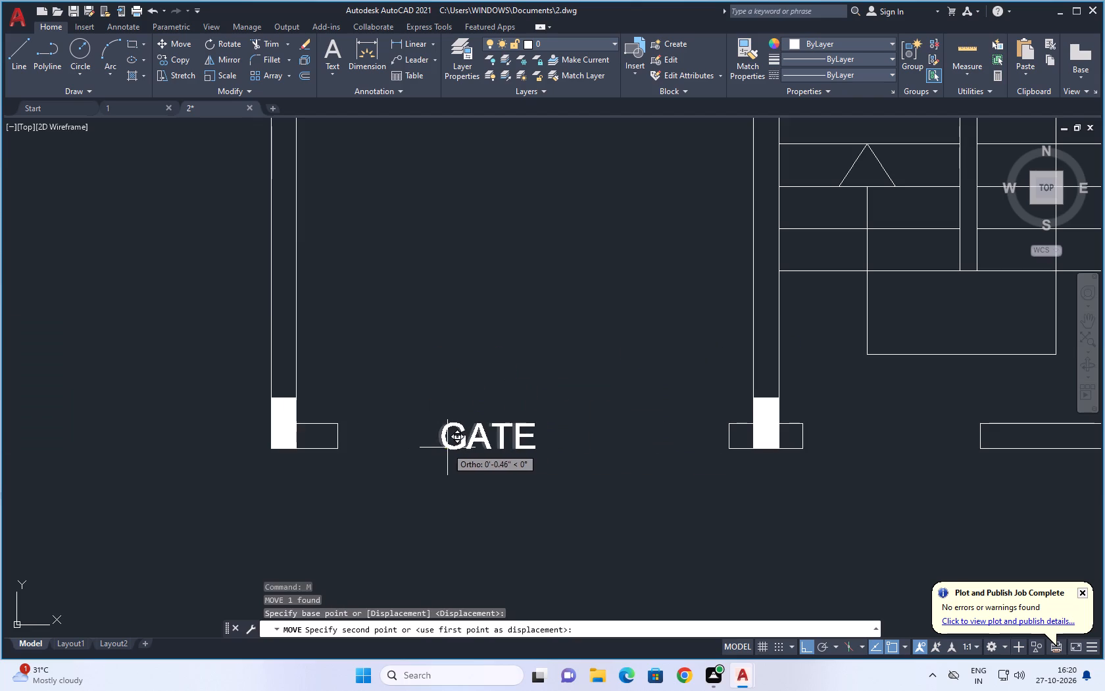
{"action": "left_click", "coordinate": [477, 449]}
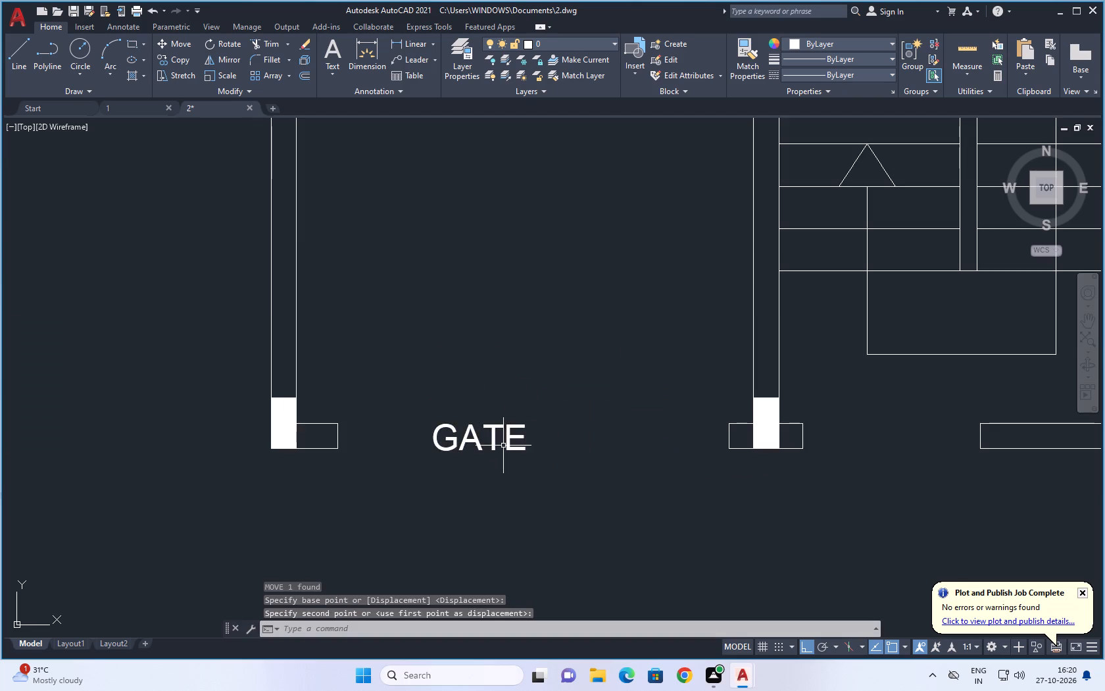
{"action": "left_click", "coordinate": [494, 441]}
{"action": "type", "text": "M"}
{"action": "key", "text": "space"}
{"action": "scroll", "coordinate": [473, 448], "scroll_direction": "up", "scroll_amount": 4}
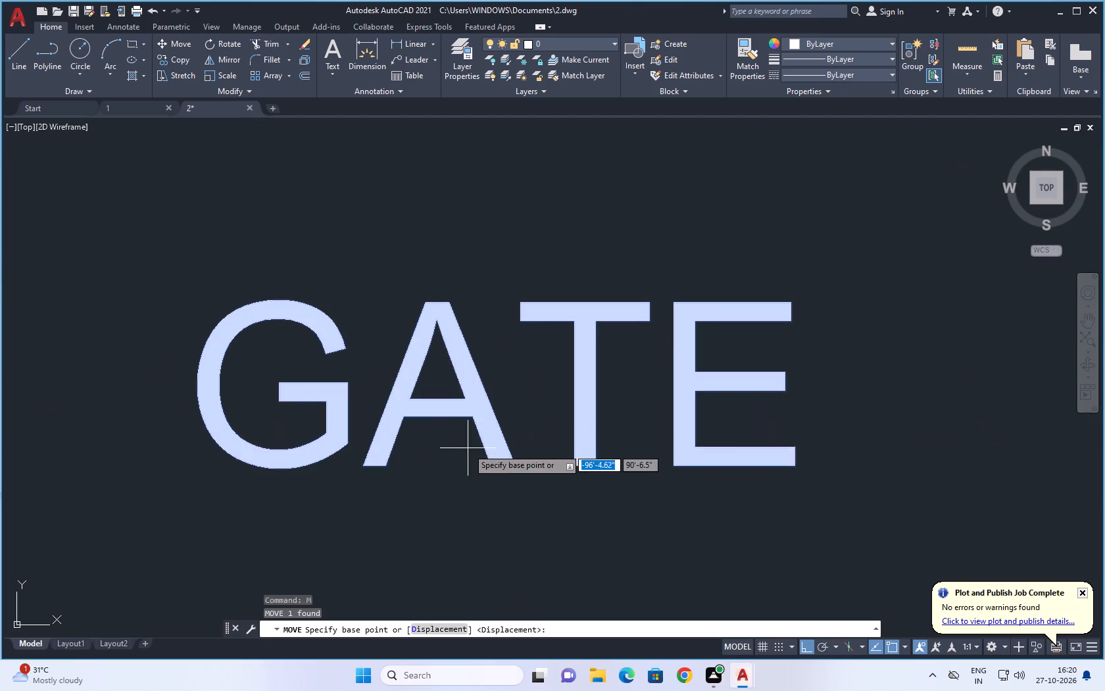
{"action": "left_click", "coordinate": [305, 460]}
{"action": "left_click", "coordinate": [433, 465]}
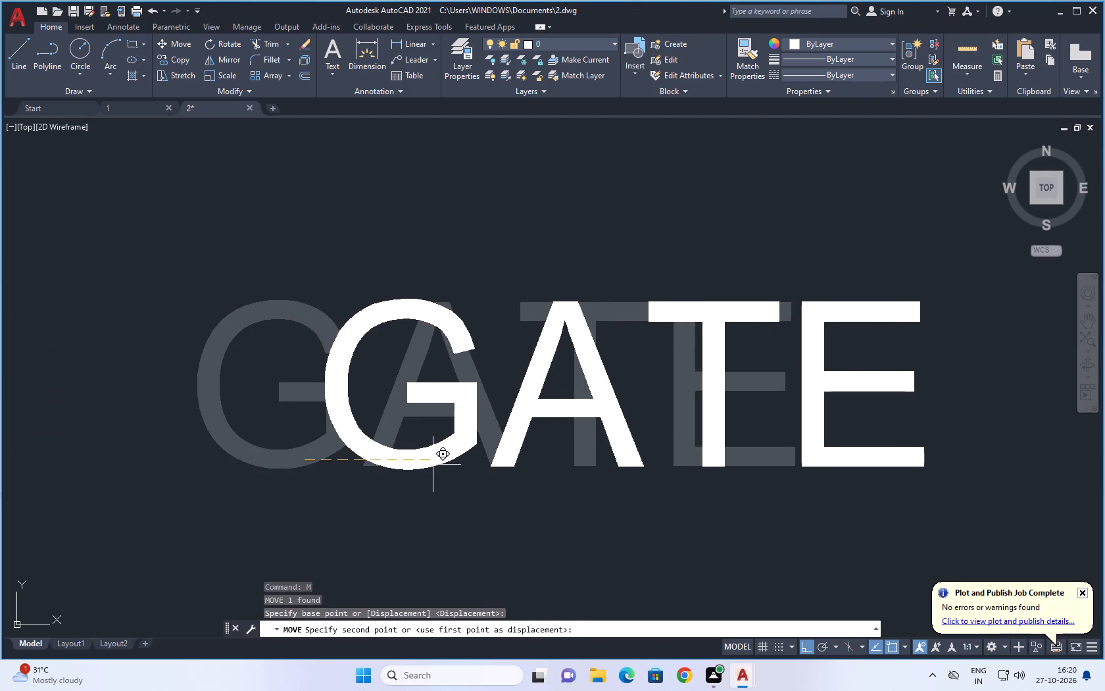
{"action": "scroll", "coordinate": [435, 463], "scroll_direction": "down", "scroll_amount": 3}
Copy the GATE label into the staircase's front wall opening.
{"action": "left_click", "coordinate": [480, 457]}
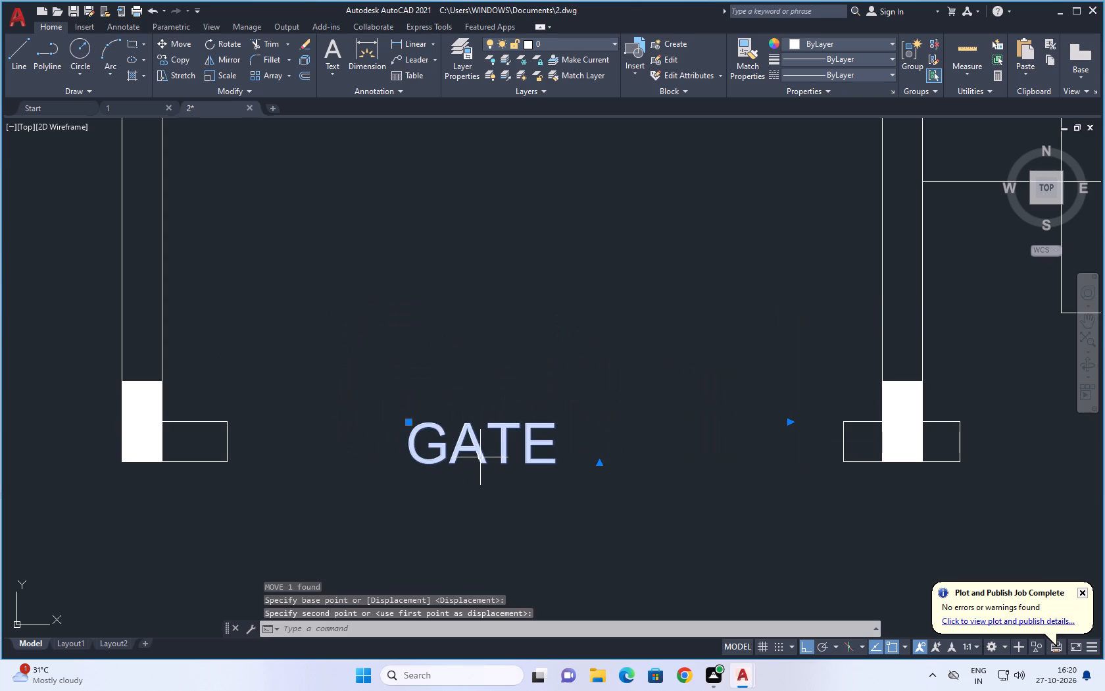
{"action": "key", "text": "ctrl+c"}
{"action": "key", "text": "ctrl+v"}
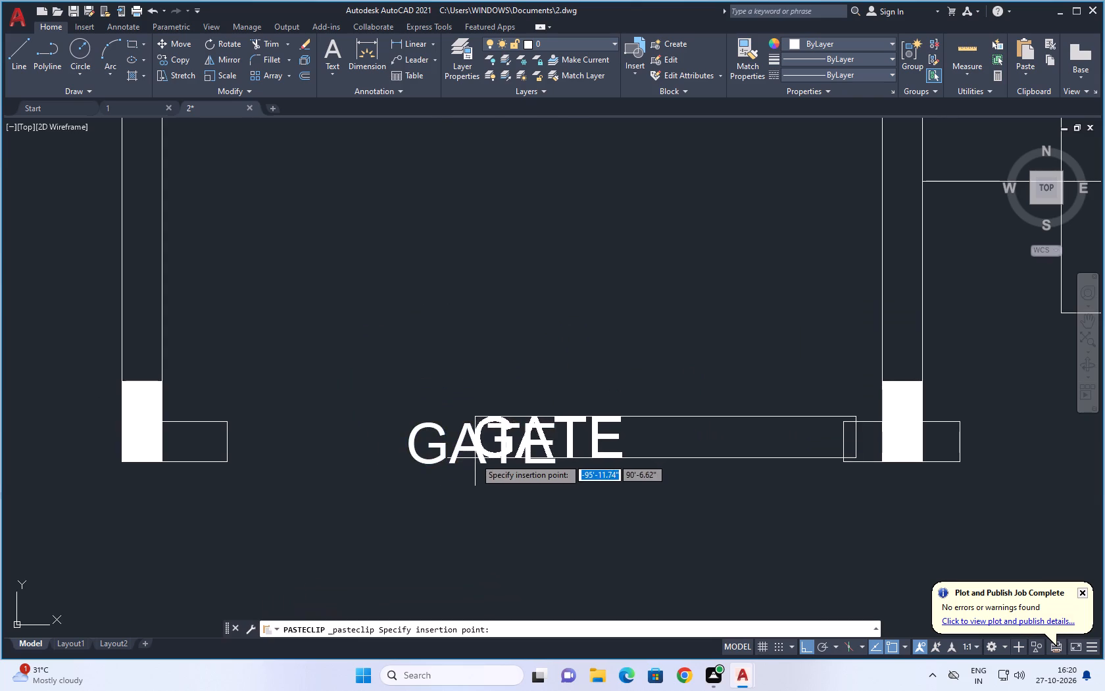
{"action": "scroll", "coordinate": [475, 458], "scroll_direction": "down", "scroll_amount": 4}
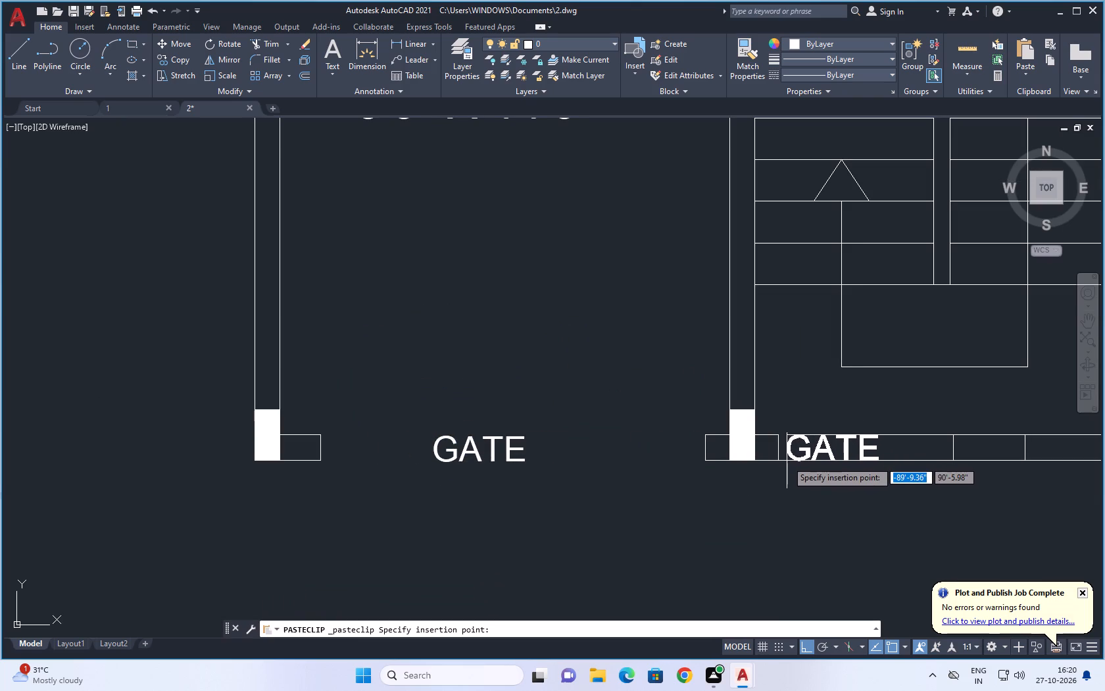
{"action": "left_click", "coordinate": [819, 461]}
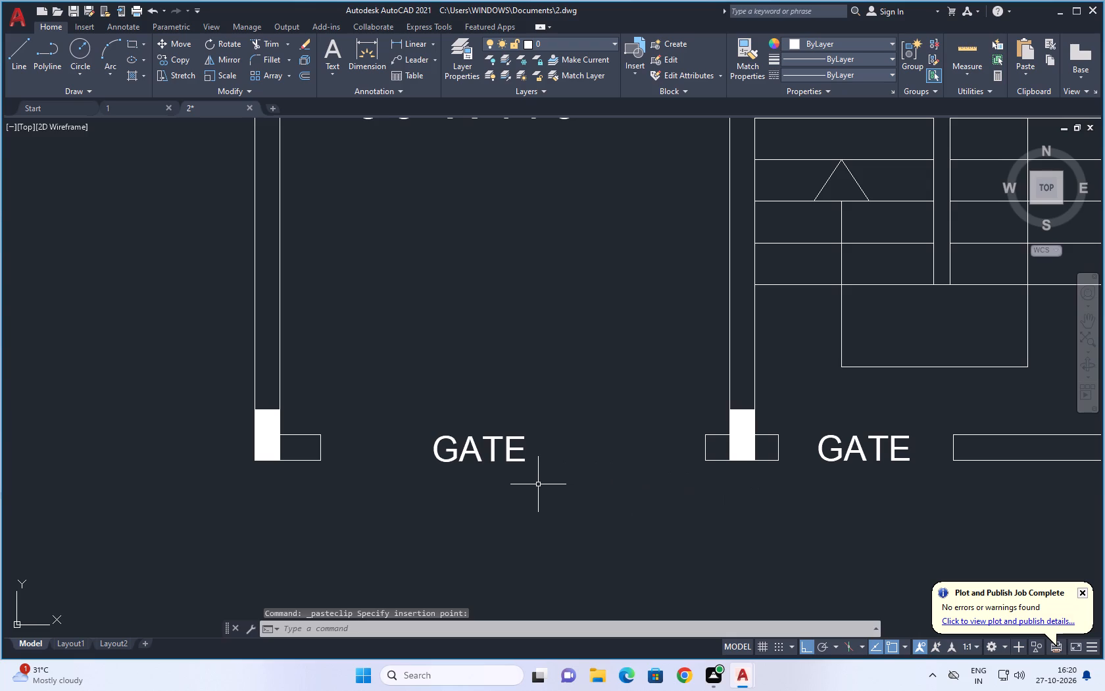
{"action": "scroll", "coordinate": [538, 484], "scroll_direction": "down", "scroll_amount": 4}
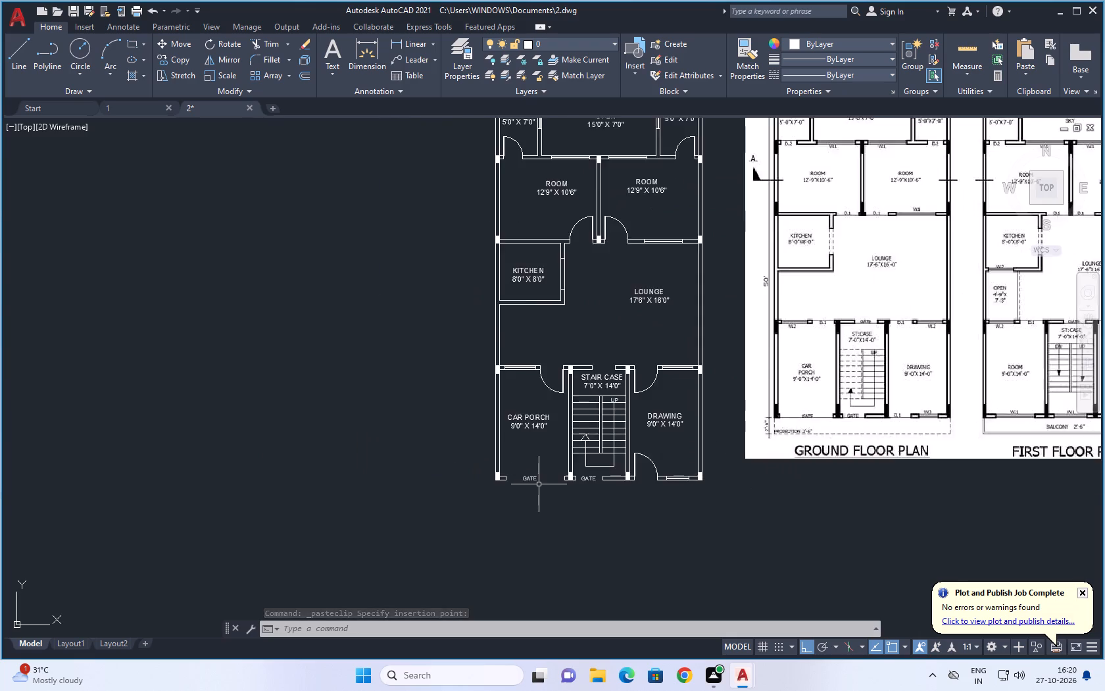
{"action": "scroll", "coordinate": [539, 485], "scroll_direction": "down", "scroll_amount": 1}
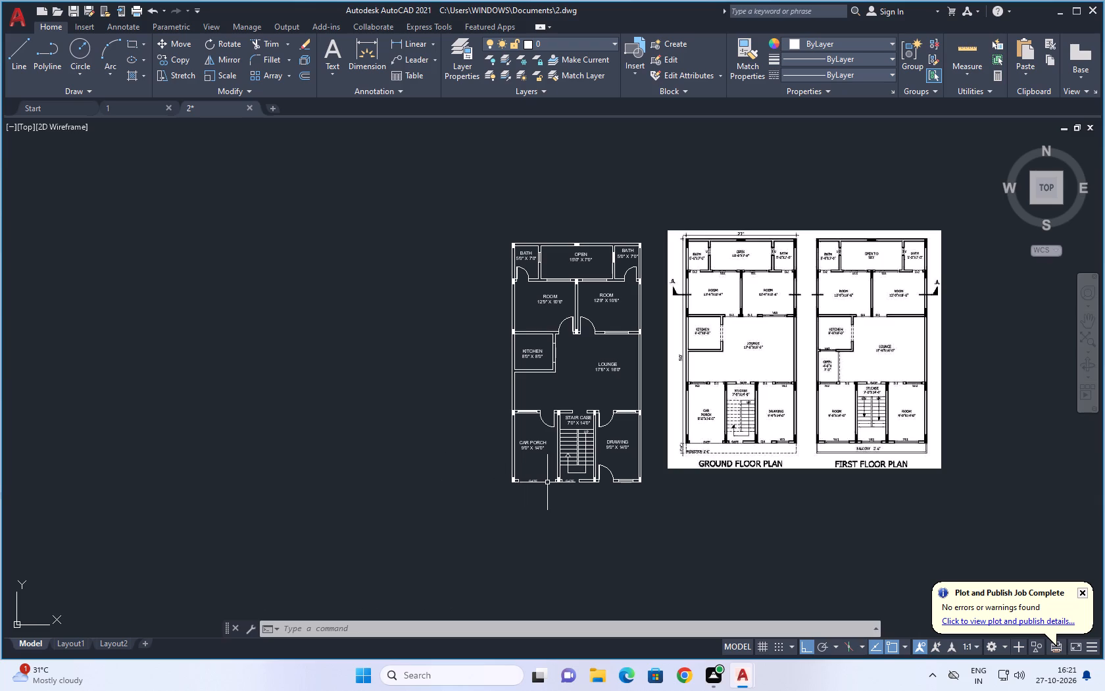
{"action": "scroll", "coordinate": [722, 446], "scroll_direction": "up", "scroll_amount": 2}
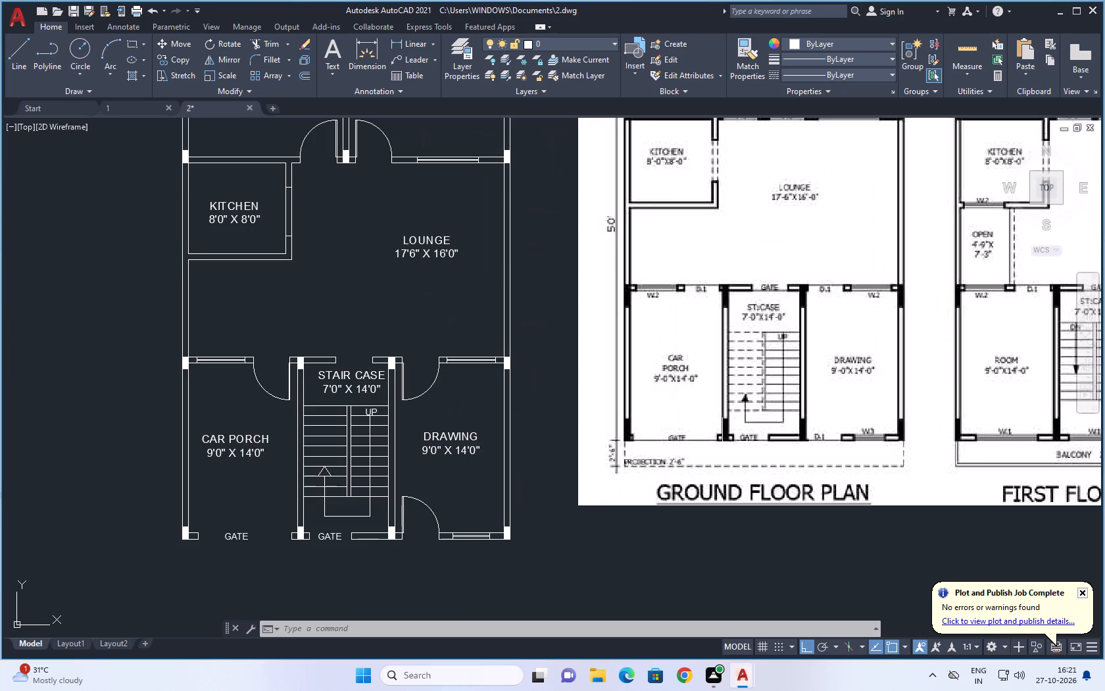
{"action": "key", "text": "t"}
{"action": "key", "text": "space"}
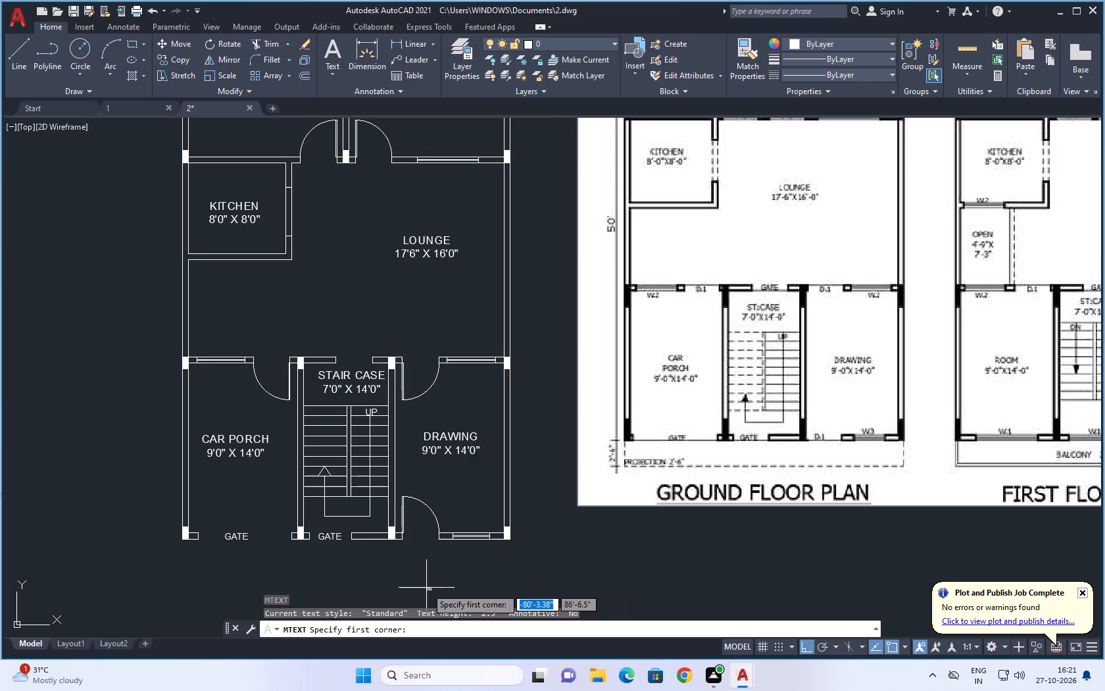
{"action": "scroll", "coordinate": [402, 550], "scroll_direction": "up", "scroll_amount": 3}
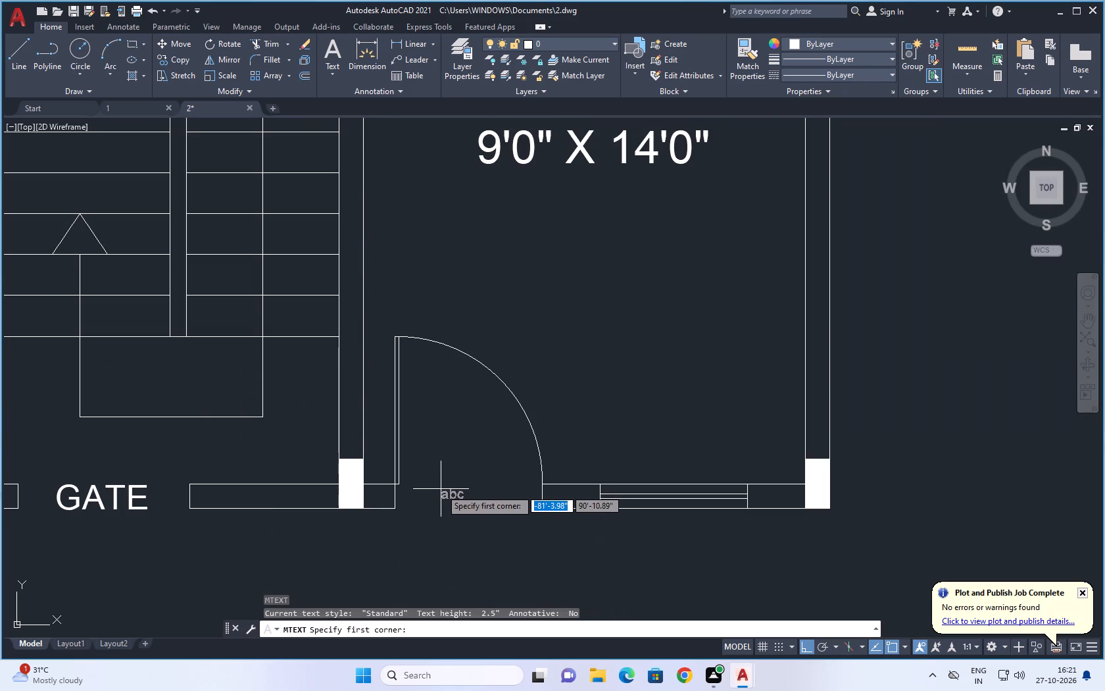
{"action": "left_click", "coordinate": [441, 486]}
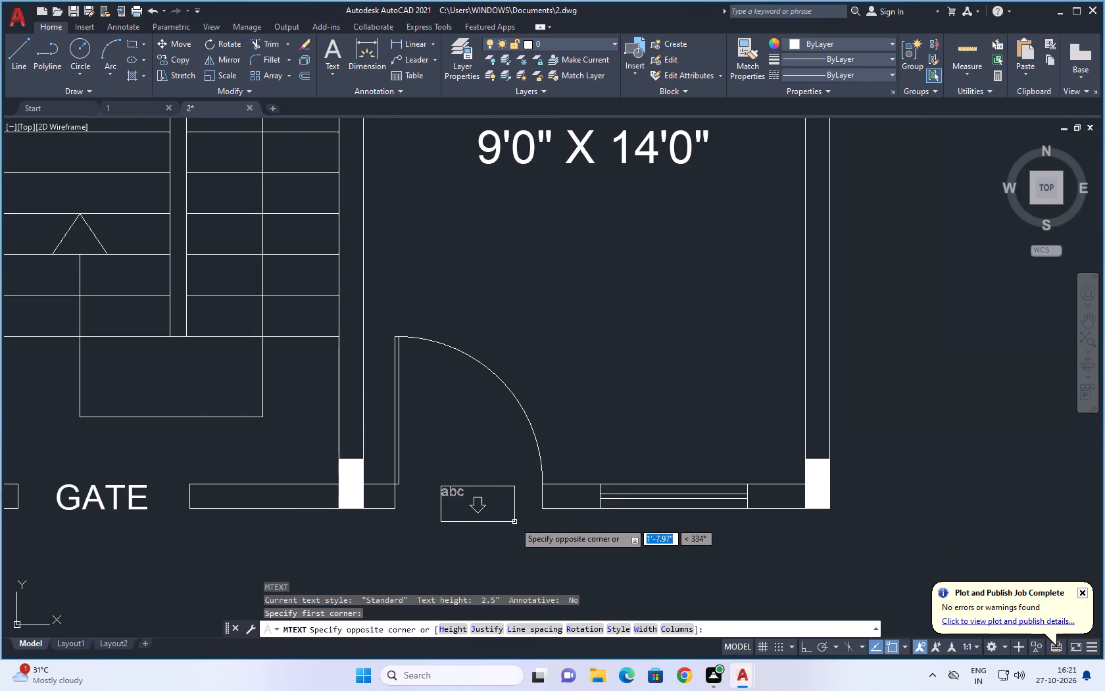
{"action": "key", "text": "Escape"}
Copy the UP label into the drawing room's front door opening and change the copy's text to D1.
{"action": "scroll", "coordinate": [514, 526], "scroll_direction": "down", "scroll_amount": 3}
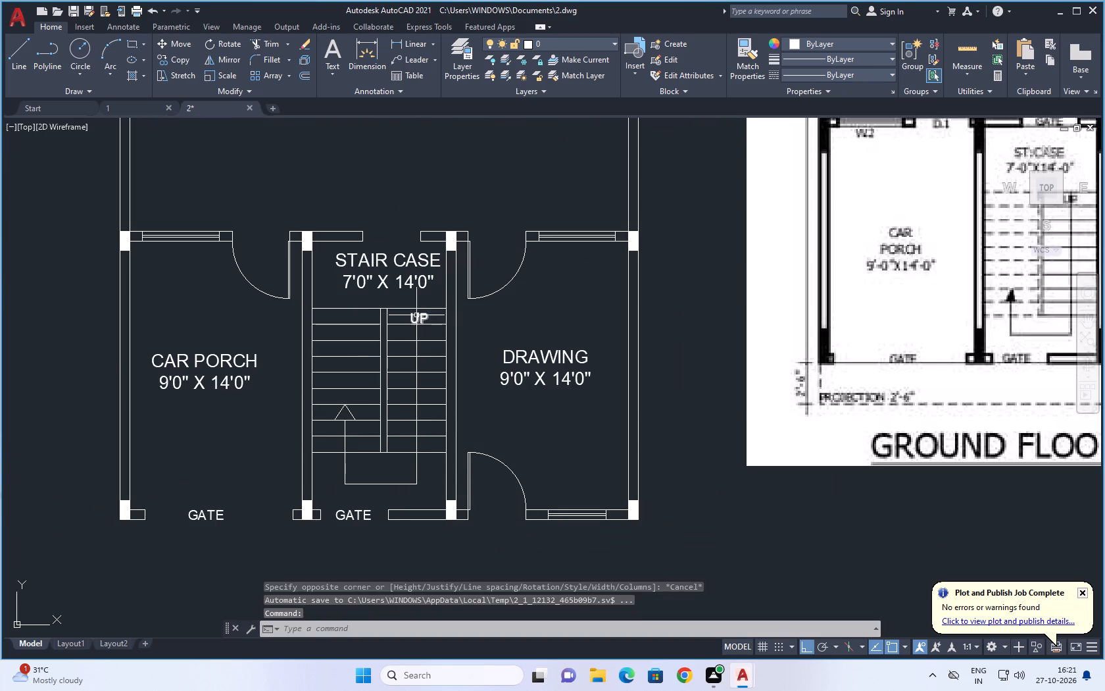
{"action": "left_click", "coordinate": [418, 316]}
{"action": "key", "text": "ctrl+c"}
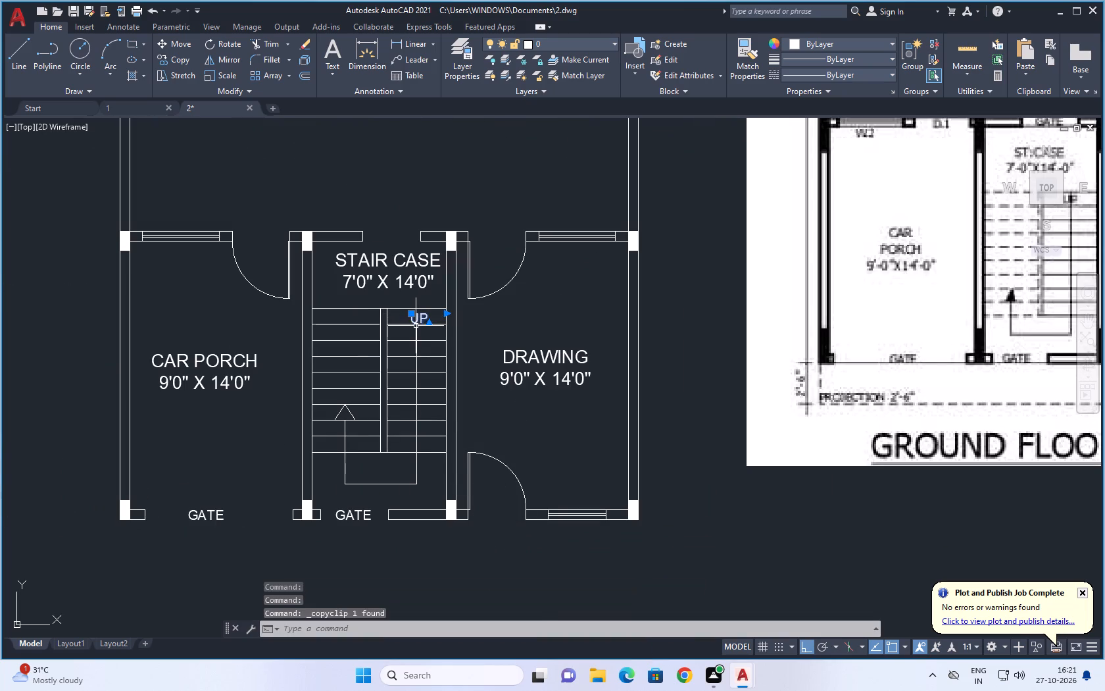
{"action": "key", "text": "ctrl+v"}
{"action": "scroll", "coordinate": [485, 520], "scroll_direction": "up", "scroll_amount": 3}
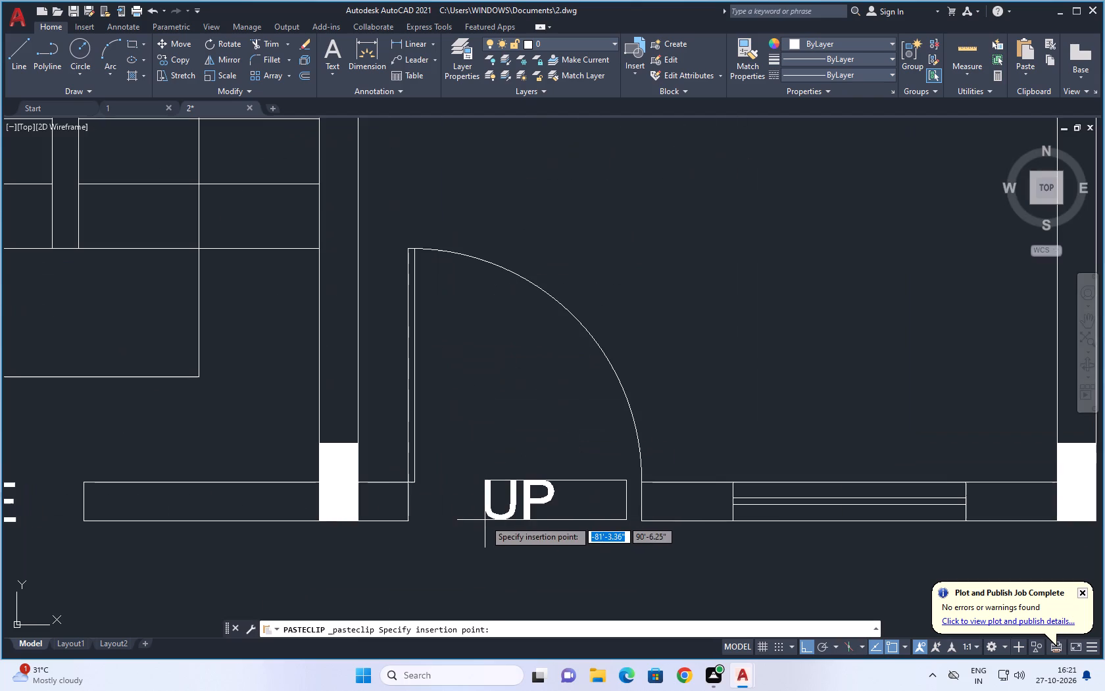
{"action": "left_click", "coordinate": [485, 520]}
{"action": "double_click", "coordinate": [487, 513]}
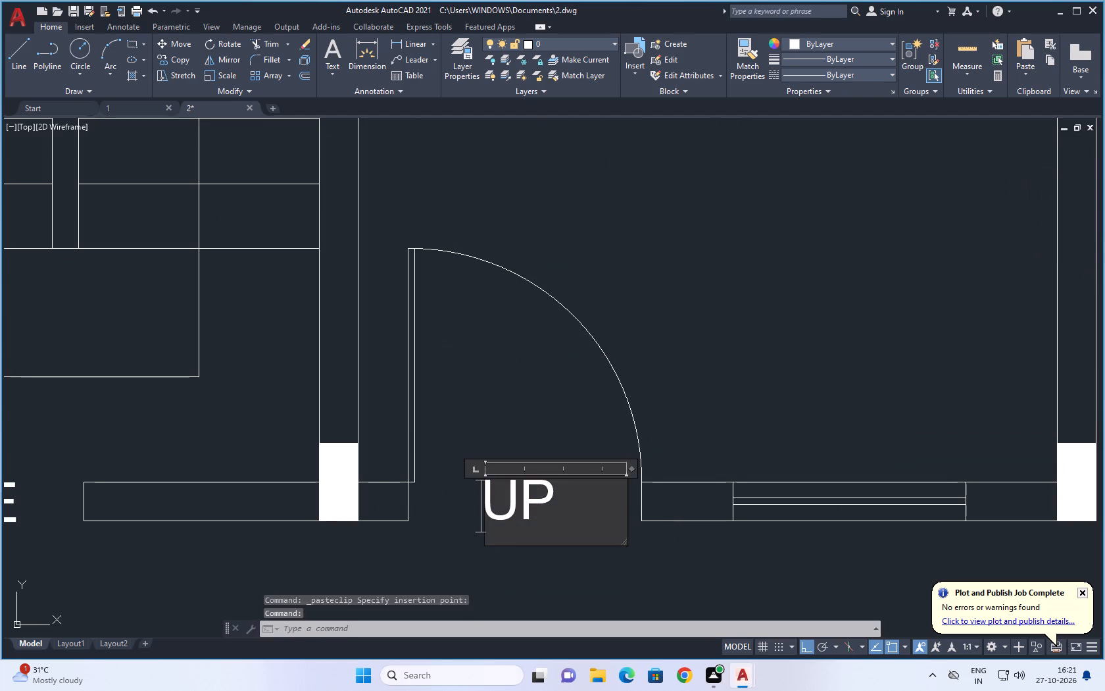
{"action": "left_click", "coordinate": [555, 494]}
{"action": "key", "text": "BackSpace"}
{"action": "key", "text": "BackSpace"}
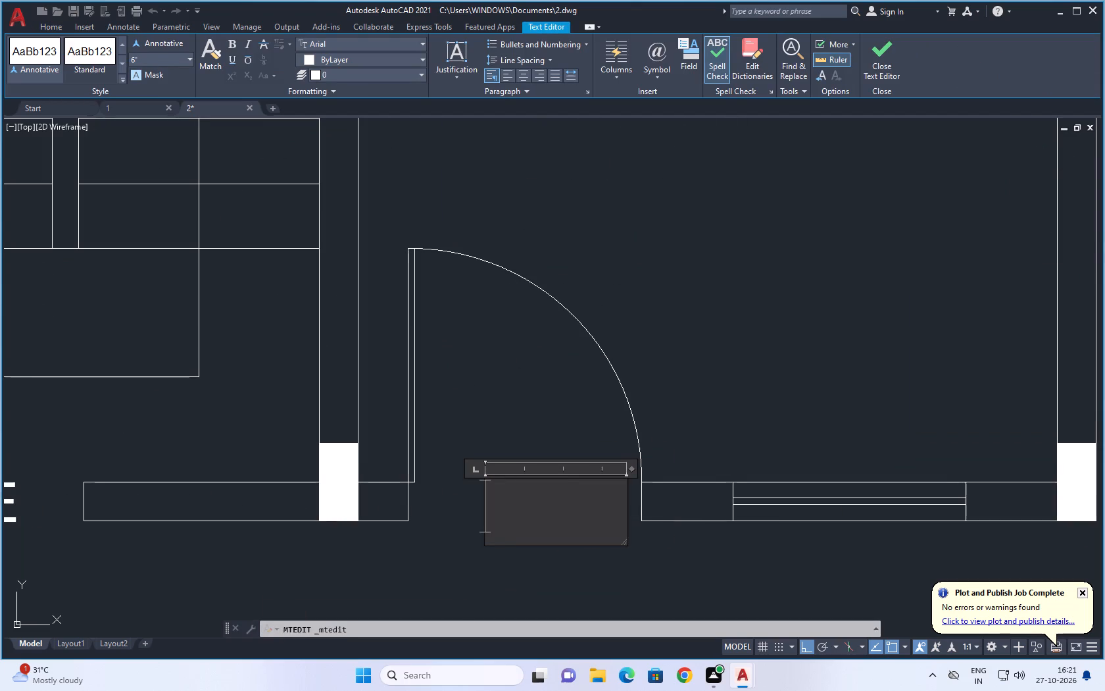
{"action": "key", "text": "d"}
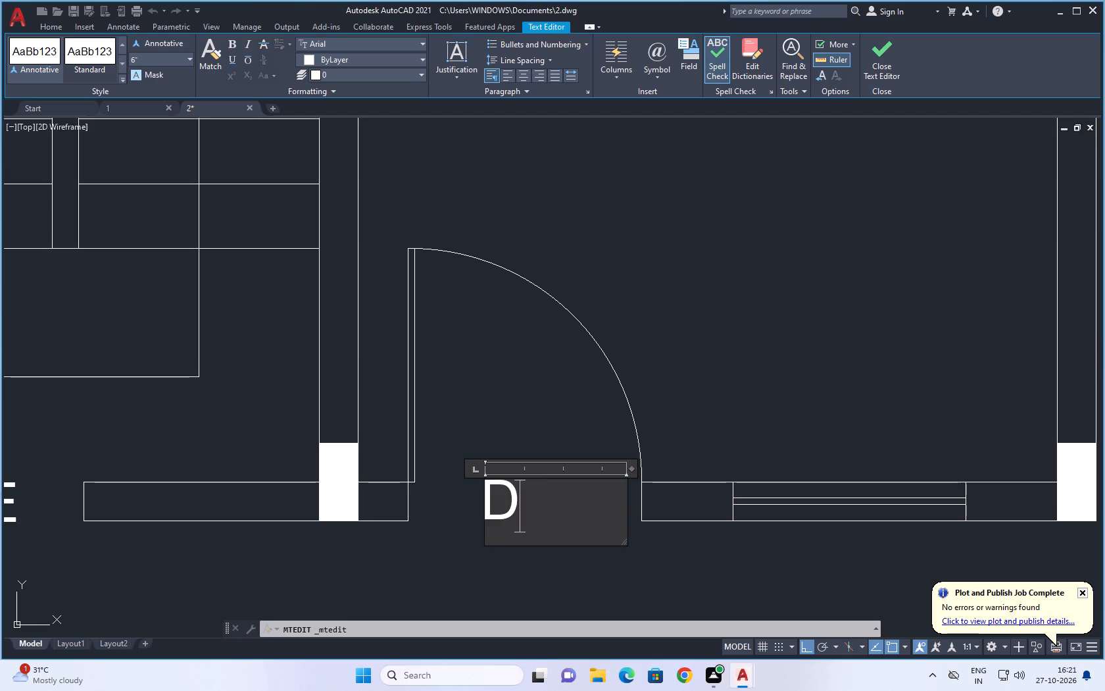
{"action": "key", "text": "1"}
{"action": "left_click", "coordinate": [564, 423]}
Copy the D1 label into the door opening between the drawing room and the lounge, following the reference plan.
{"action": "scroll", "coordinate": [564, 423], "scroll_direction": "down", "scroll_amount": 6}
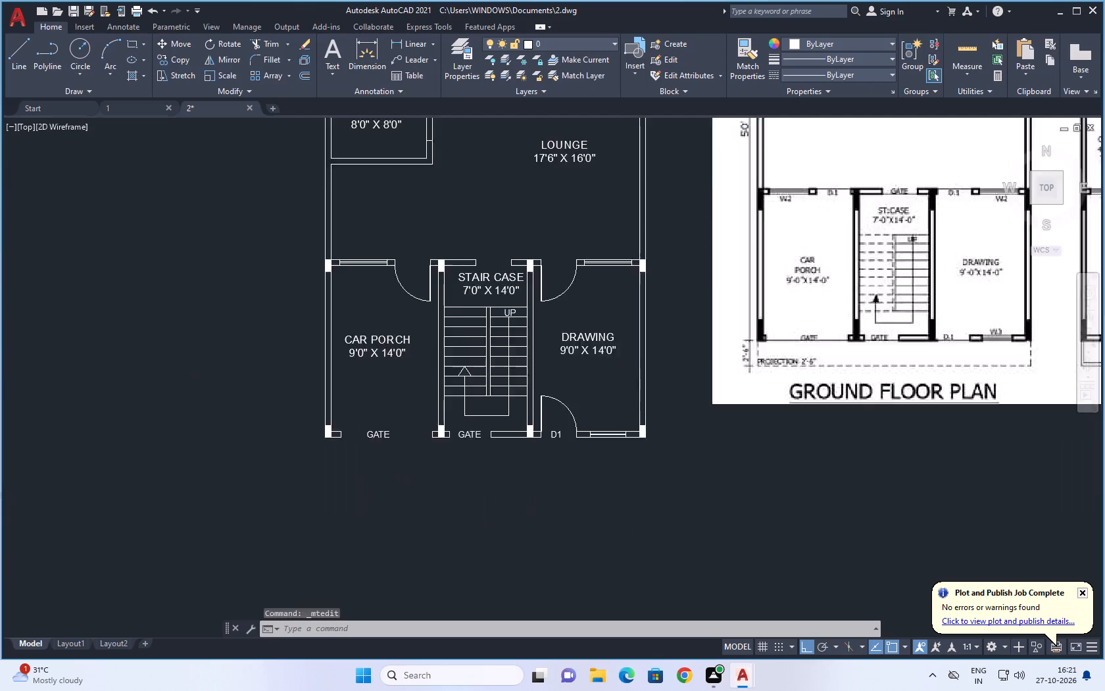
{"action": "scroll", "coordinate": [717, 382], "scroll_direction": "up", "scroll_amount": 4}
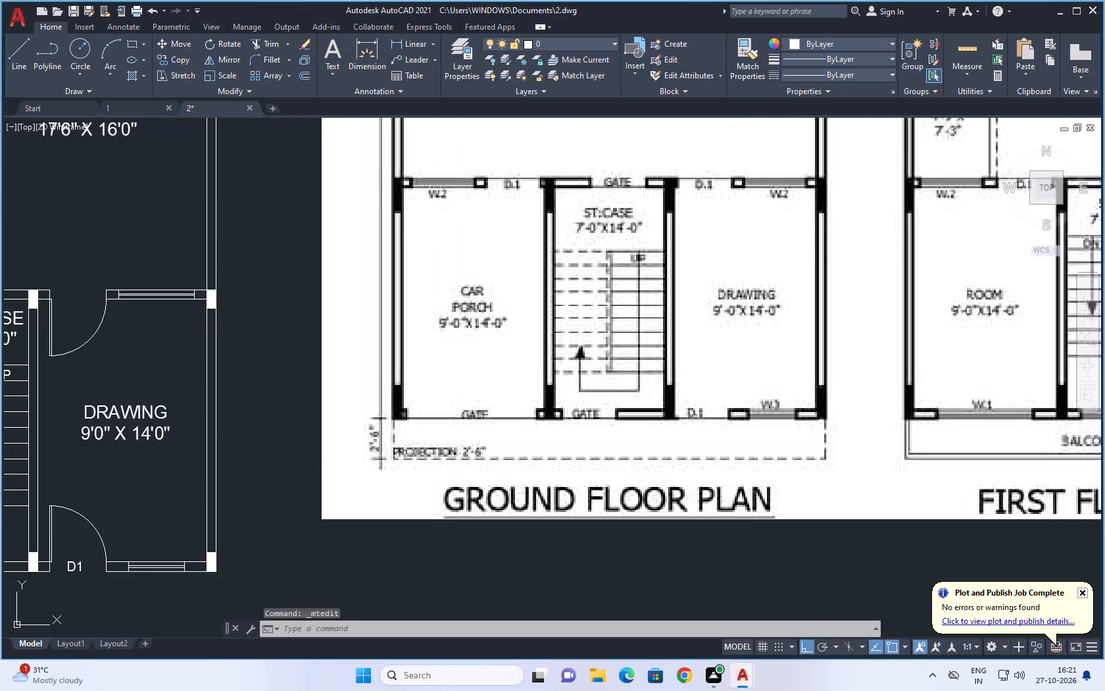
{"action": "scroll", "coordinate": [715, 396], "scroll_direction": "down", "scroll_amount": 2}
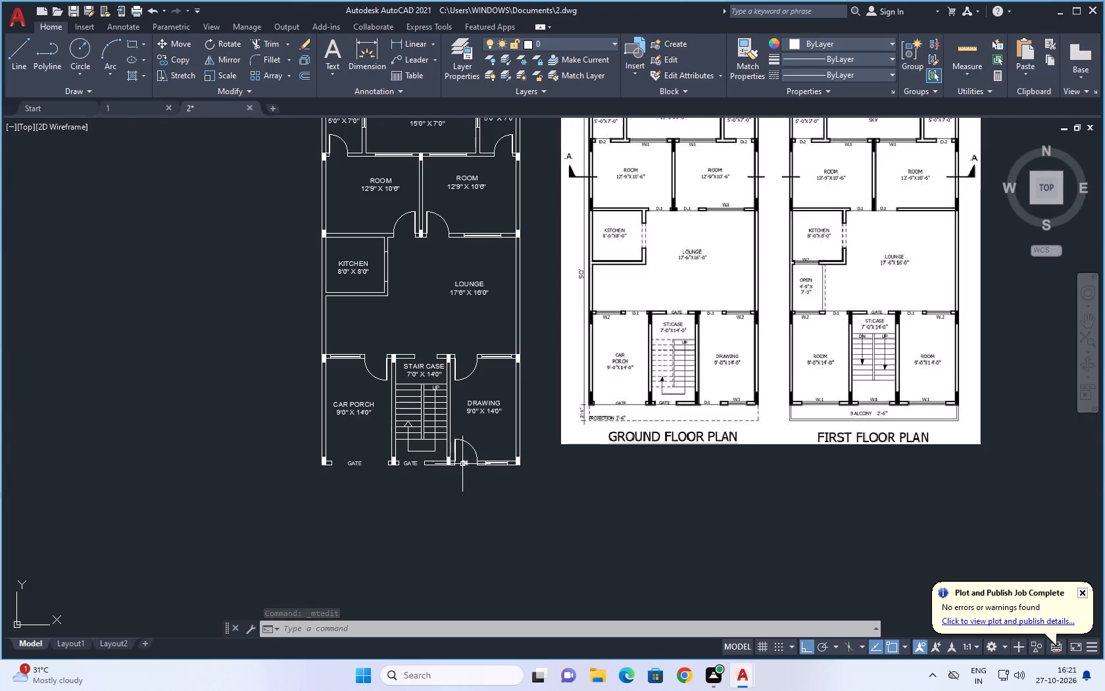
{"action": "left_click", "coordinate": [462, 464]}
{"action": "key", "text": "ctrl+c"}
{"action": "key", "text": "ctrl+v"}
{"action": "scroll", "coordinate": [471, 350], "scroll_direction": "up", "scroll_amount": 3}
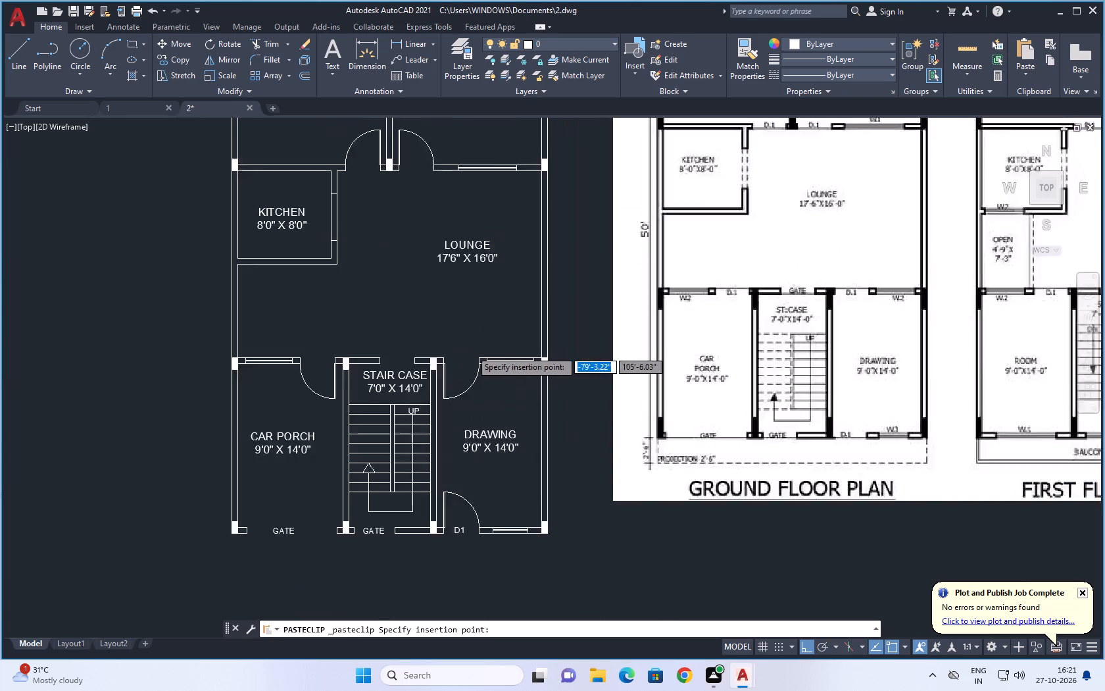
{"action": "scroll", "coordinate": [471, 350], "scroll_direction": "up", "scroll_amount": 1}
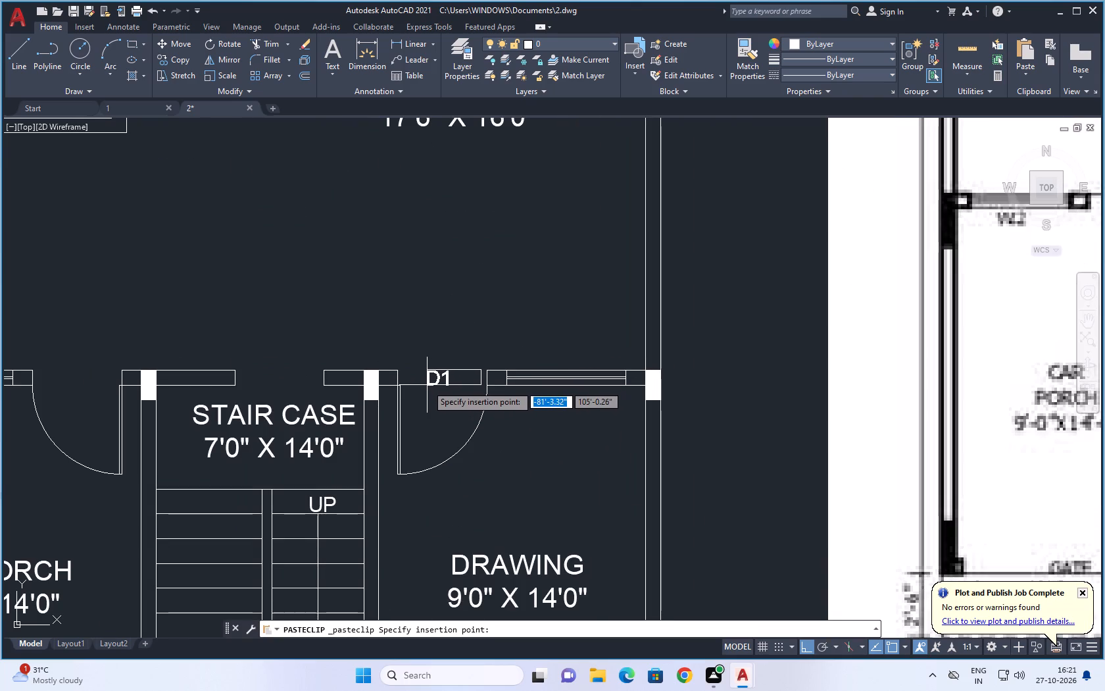
{"action": "left_click", "coordinate": [427, 385]}
Paste another D1 label into the door opening between the car porch and the lounge.
{"action": "key", "text": "space"}
{"action": "scroll", "coordinate": [470, 424], "scroll_direction": "down", "scroll_amount": 3}
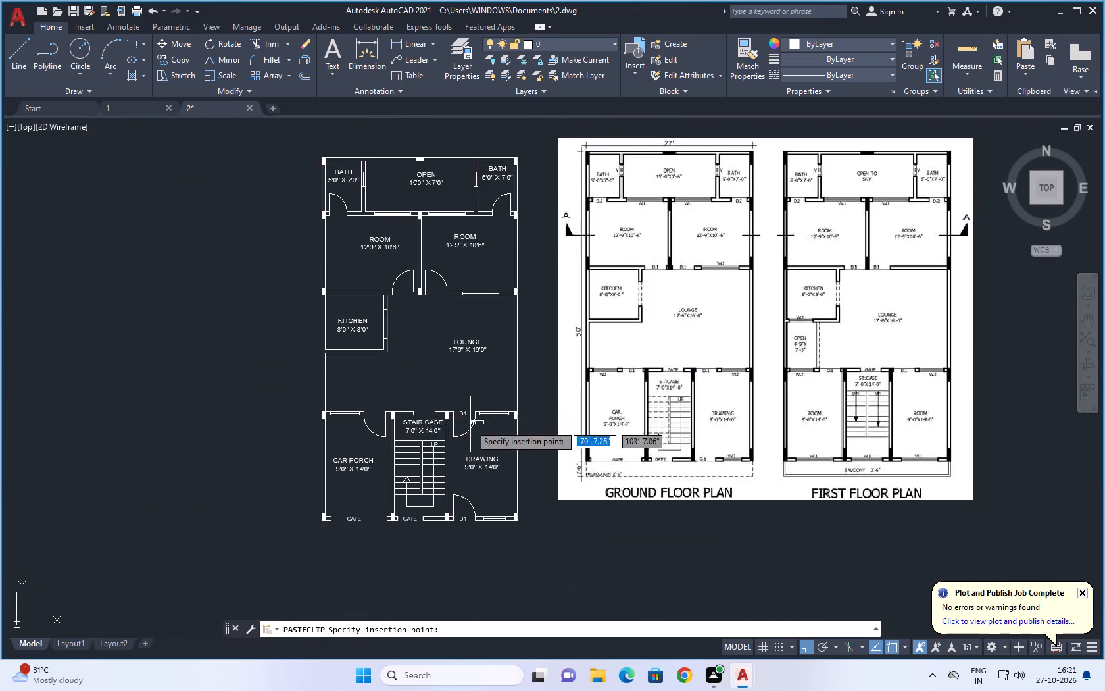
{"action": "scroll", "coordinate": [349, 417], "scroll_direction": "up", "scroll_amount": 4}
{"action": "scroll", "coordinate": [425, 413], "scroll_direction": "up", "scroll_amount": 1}
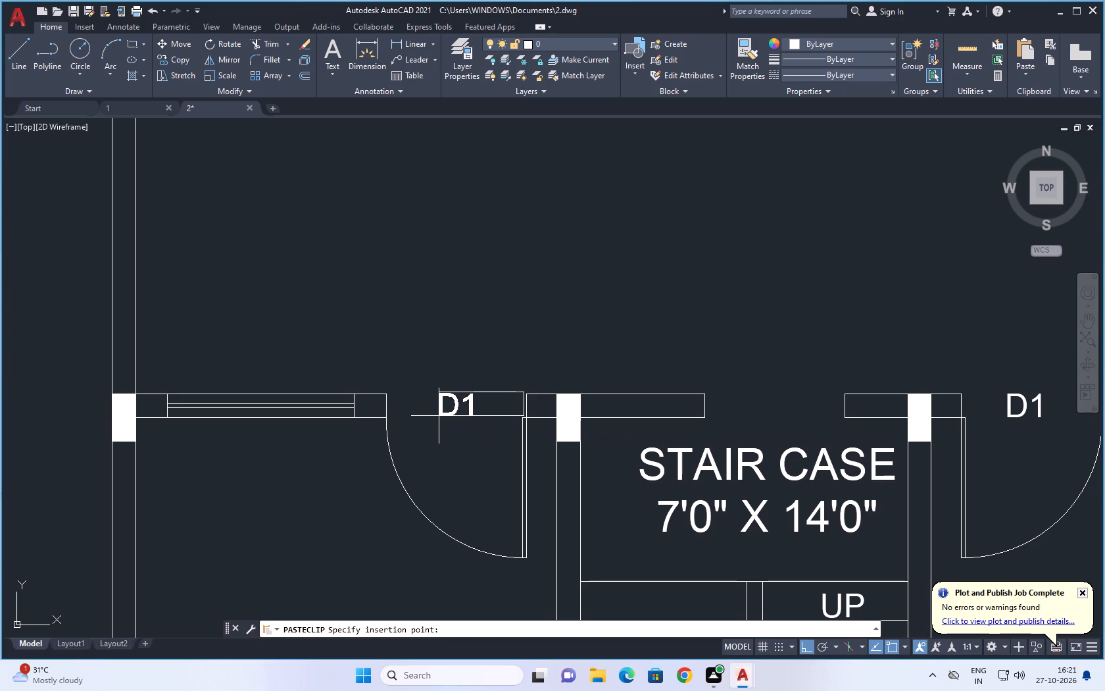
{"action": "left_click", "coordinate": [439, 416]}
Paste D1 labels into the two door openings between the rooms and the lounge.
{"action": "key", "text": "space"}
{"action": "scroll", "coordinate": [455, 442], "scroll_direction": "down", "scroll_amount": 4}
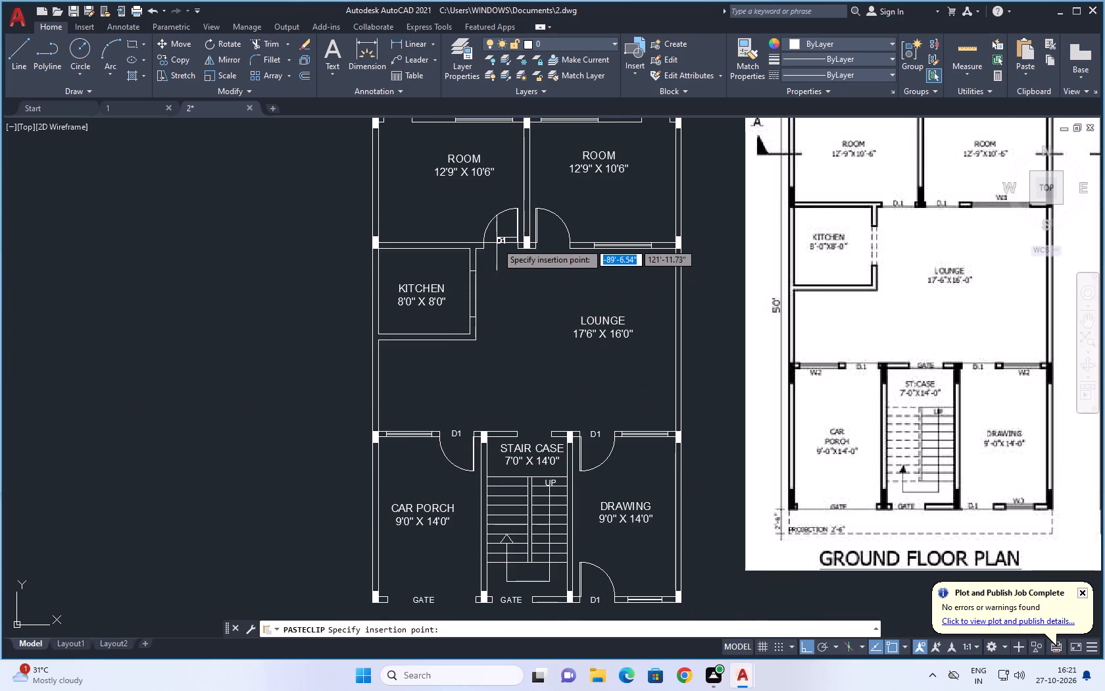
{"action": "scroll", "coordinate": [497, 243], "scroll_direction": "up", "scroll_amount": 3}
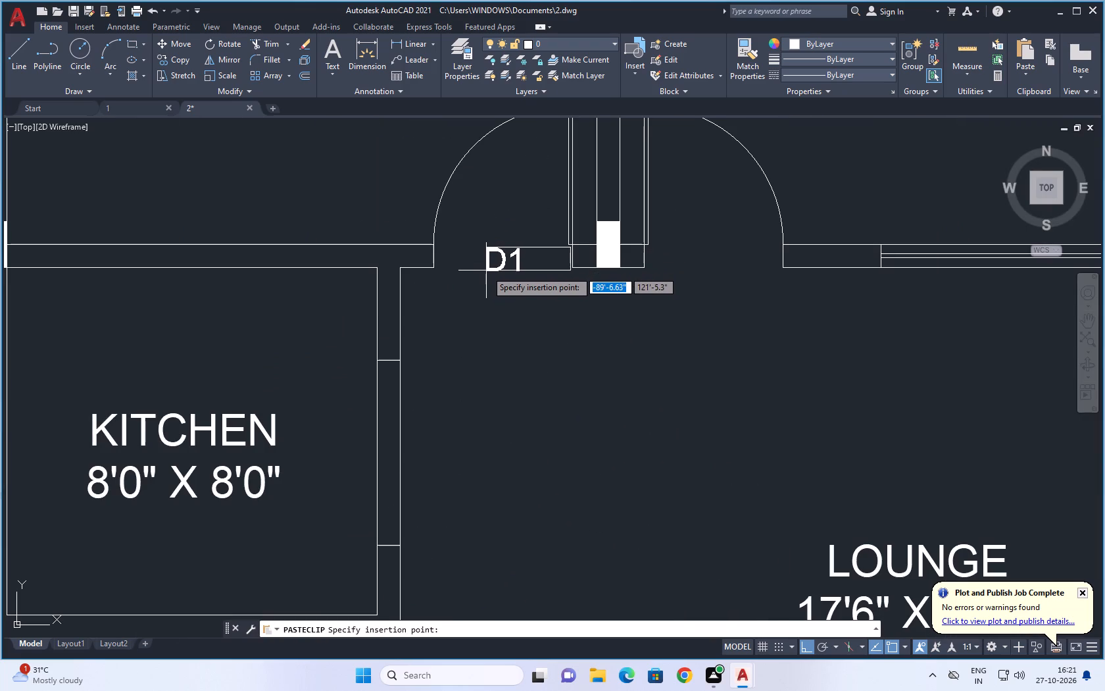
{"action": "left_click", "coordinate": [487, 267]}
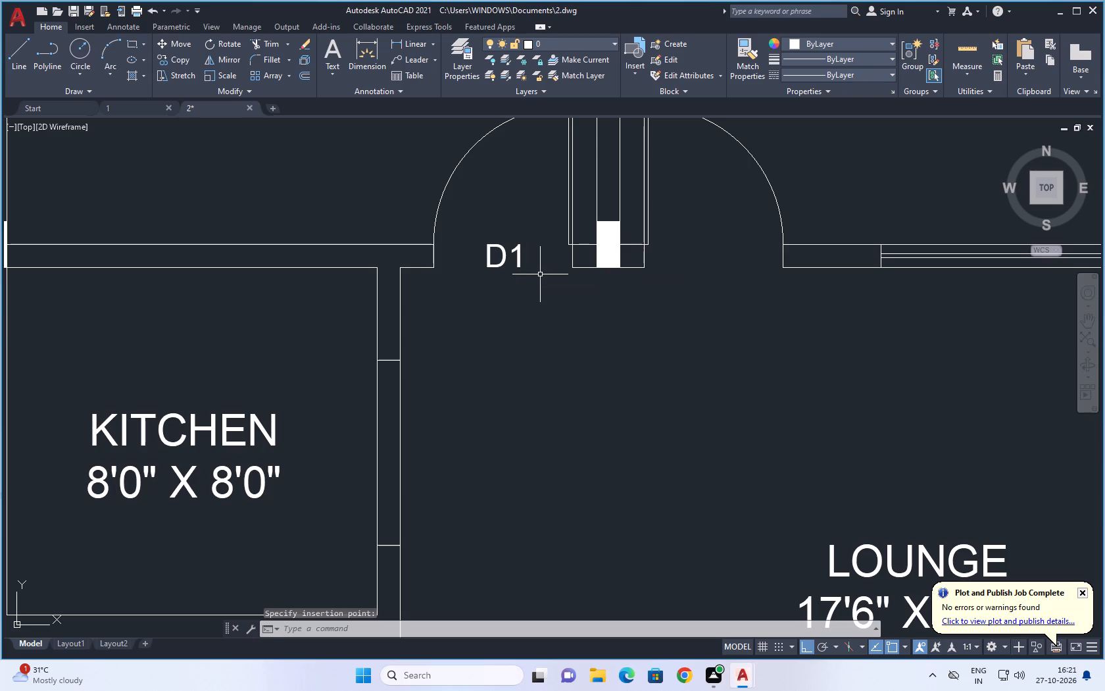
{"action": "key", "text": "space"}
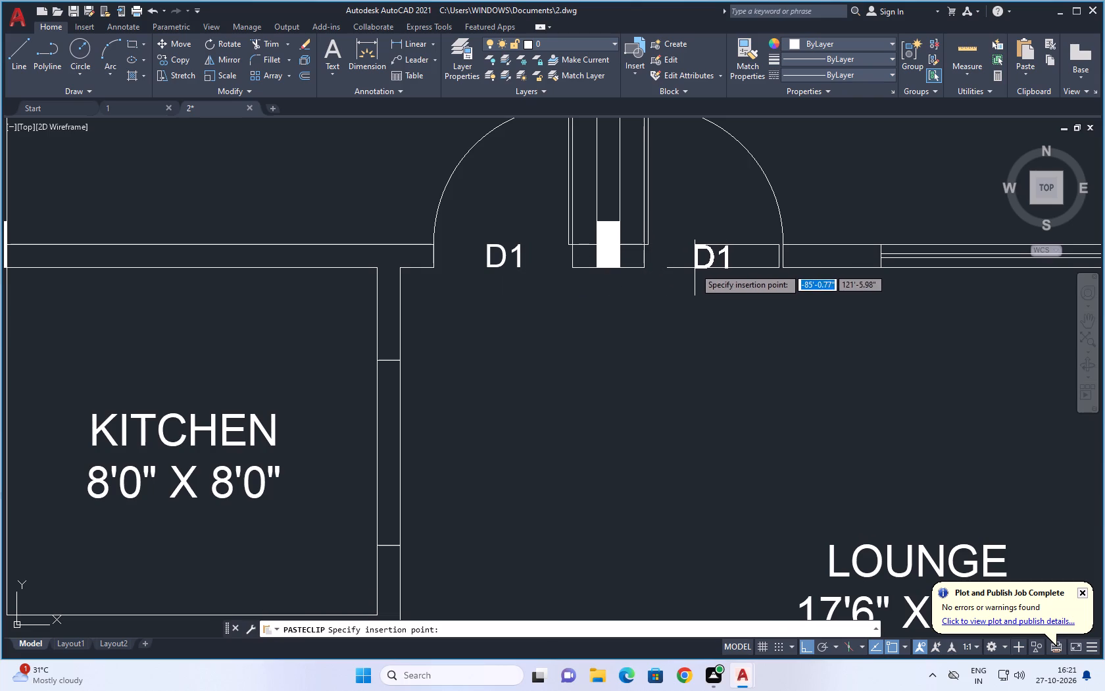
{"action": "left_click", "coordinate": [698, 268]}
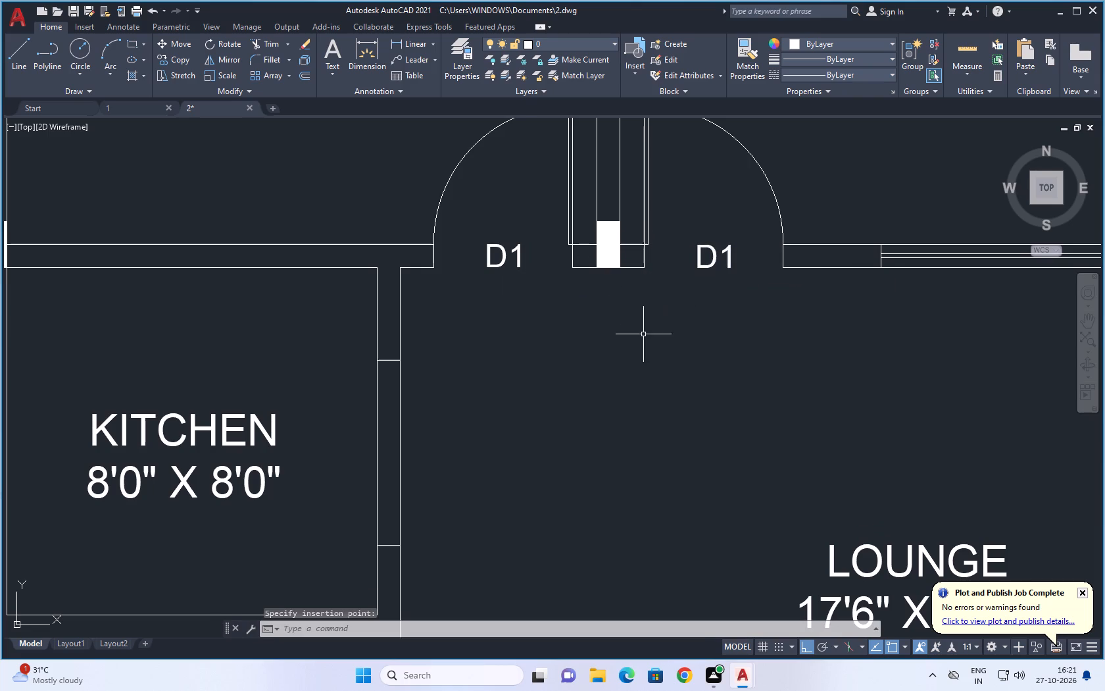
Paste a D1 label into the door opening of each of the two baths at the rear of the plan.
{"action": "scroll", "coordinate": [643, 334], "scroll_direction": "down", "scroll_amount": 4}
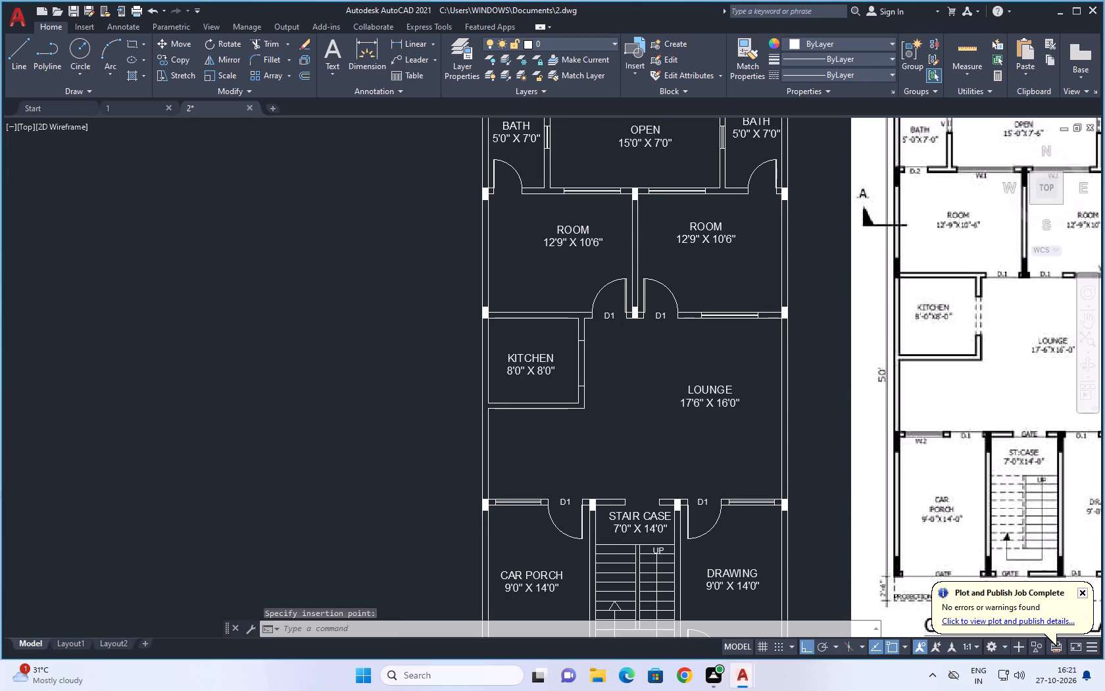
{"action": "key", "text": "space"}
{"action": "scroll", "coordinate": [551, 243], "scroll_direction": "up", "scroll_amount": 4}
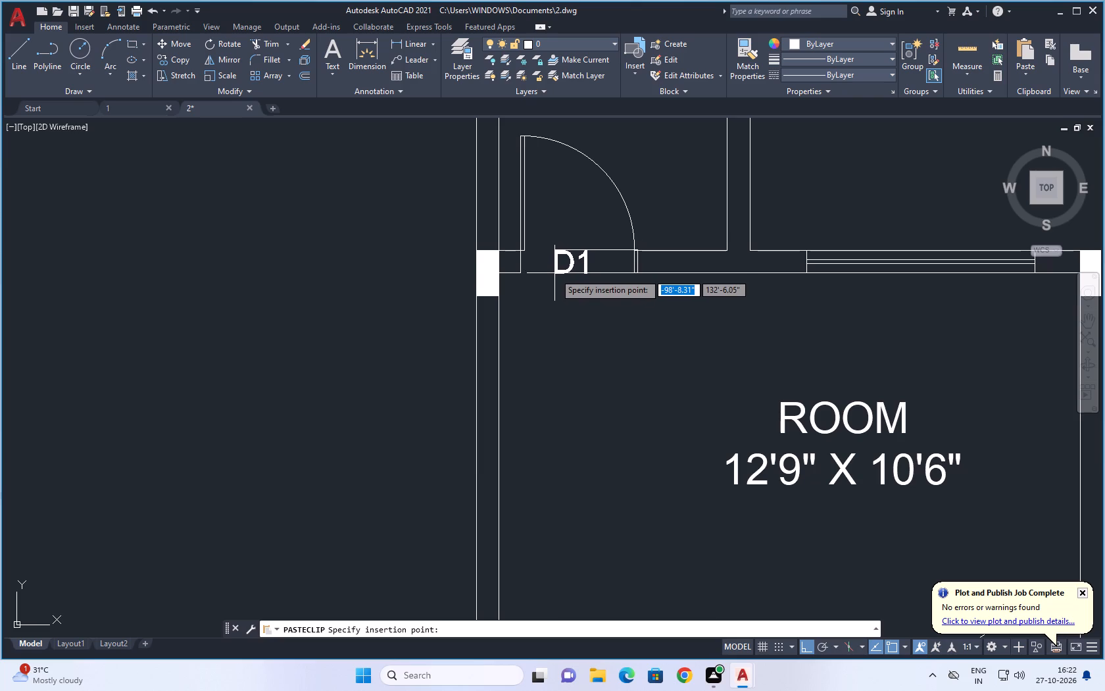
{"action": "left_click", "coordinate": [554, 274]}
{"action": "key", "text": "space"}
{"action": "scroll", "coordinate": [510, 324], "scroll_direction": "down", "scroll_amount": 3}
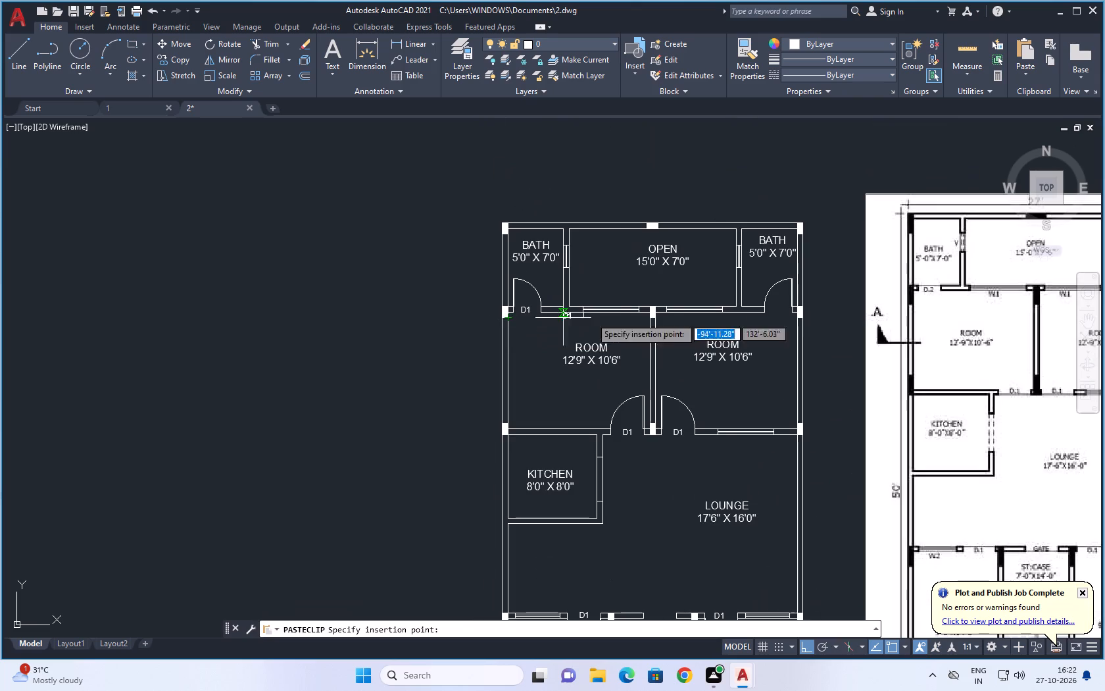
{"action": "scroll", "coordinate": [772, 310], "scroll_direction": "up", "scroll_amount": 3}
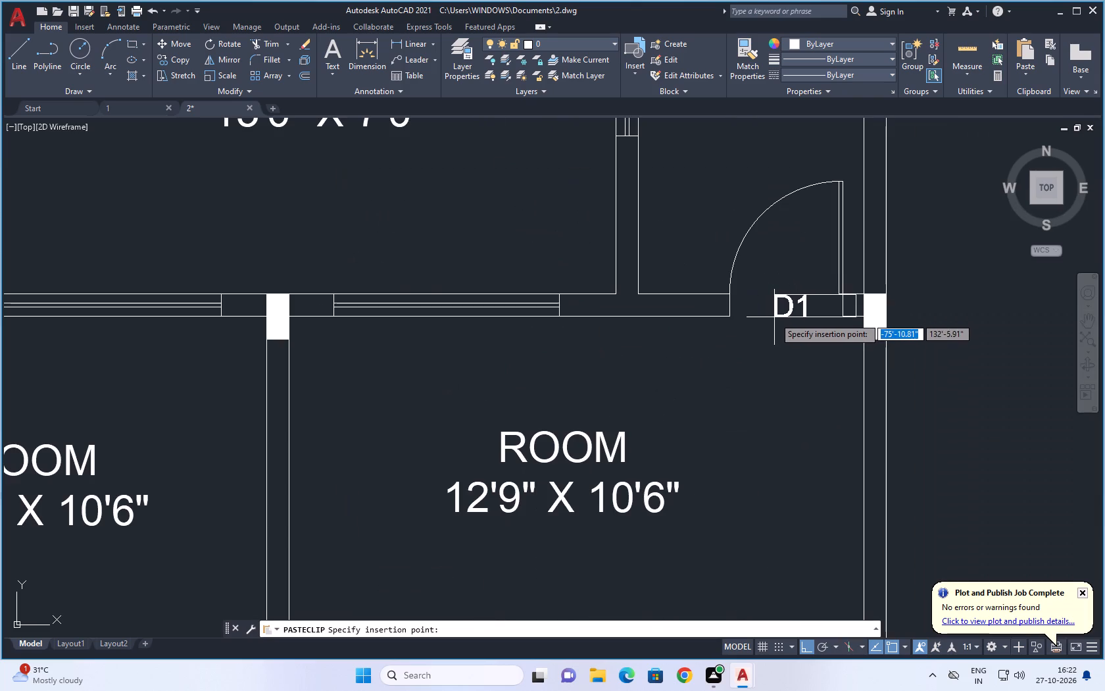
{"action": "left_click", "coordinate": [774, 317]}
Change the text of both bath door labels to D2, matching the reference plan.
{"action": "double_click", "coordinate": [775, 315]}
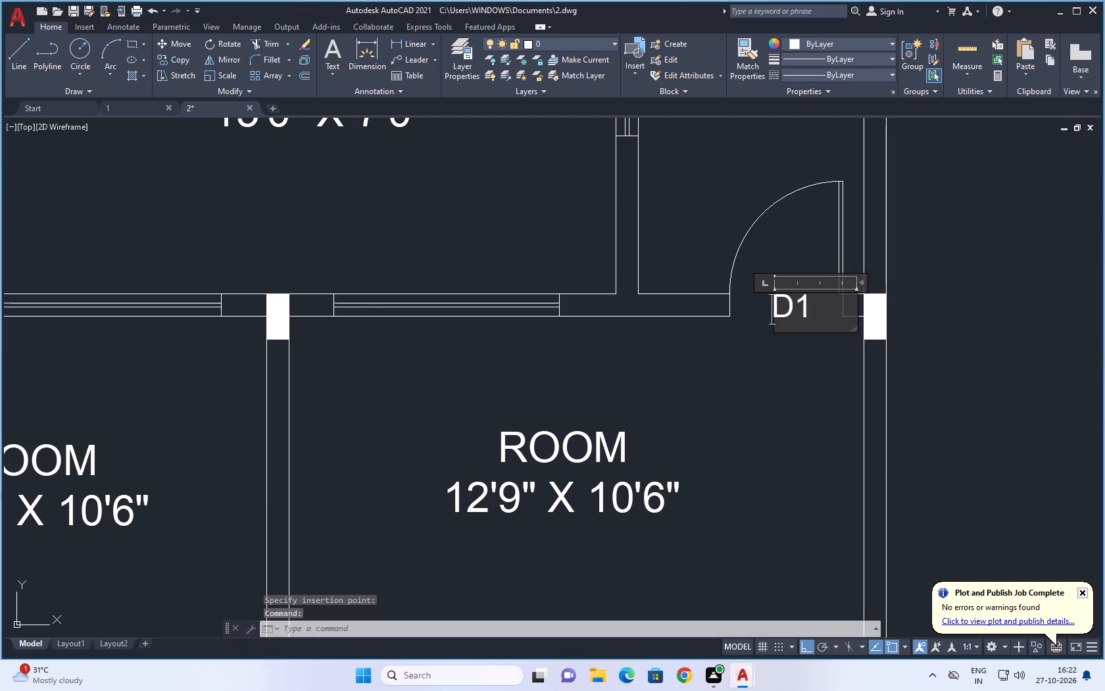
{"action": "left_click", "coordinate": [820, 306]}
{"action": "key", "text": "BackSpace"}
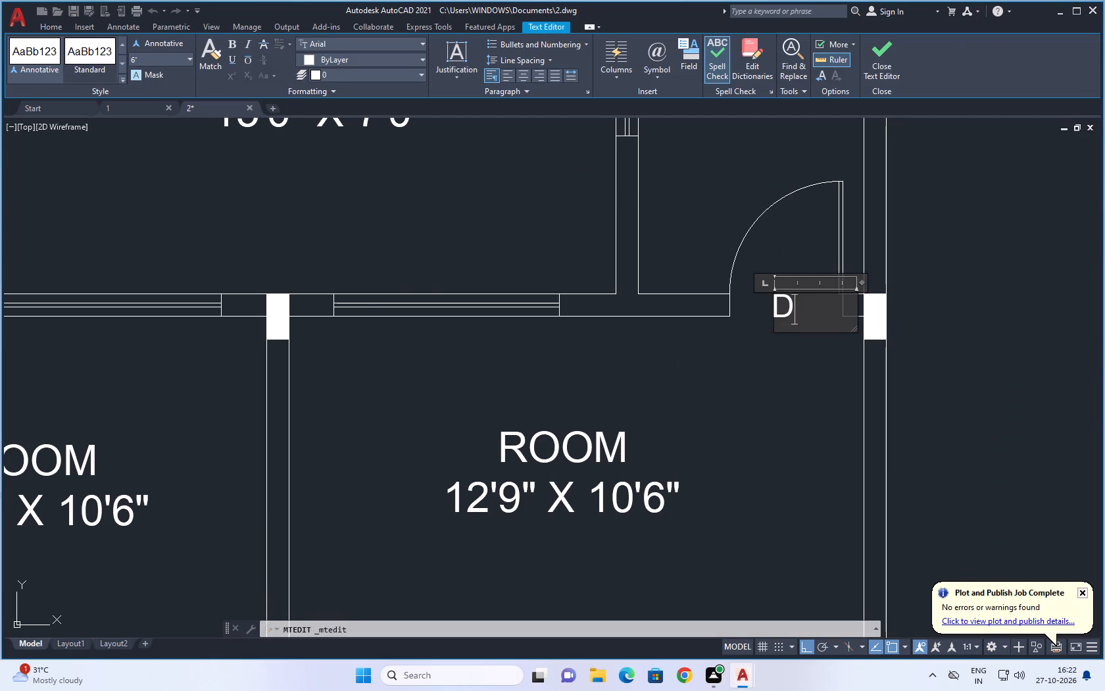
{"action": "key", "text": "2"}
{"action": "scroll", "coordinate": [739, 362], "scroll_direction": "down", "scroll_amount": 4}
{"action": "left_click", "coordinate": [623, 389]}
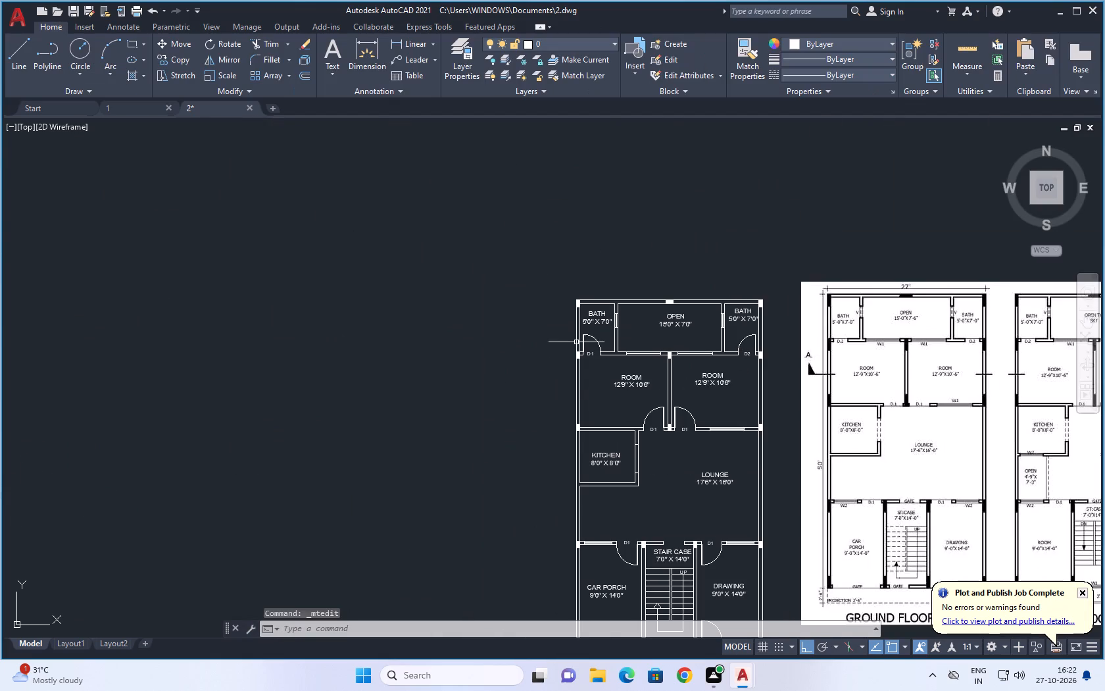
{"action": "scroll", "coordinate": [576, 338], "scroll_direction": "up", "scroll_amount": 4}
{"action": "double_click", "coordinate": [647, 428]}
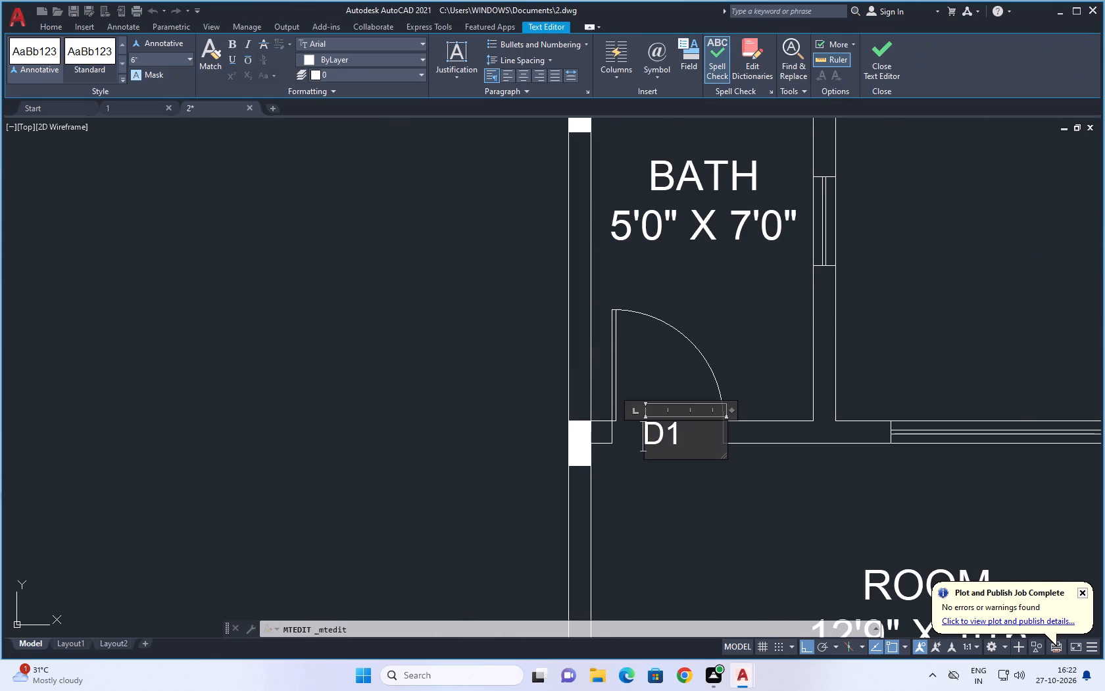
{"action": "left_click", "coordinate": [683, 434]}
{"action": "key", "text": "BackSpace"}
{"action": "key", "text": "2"}
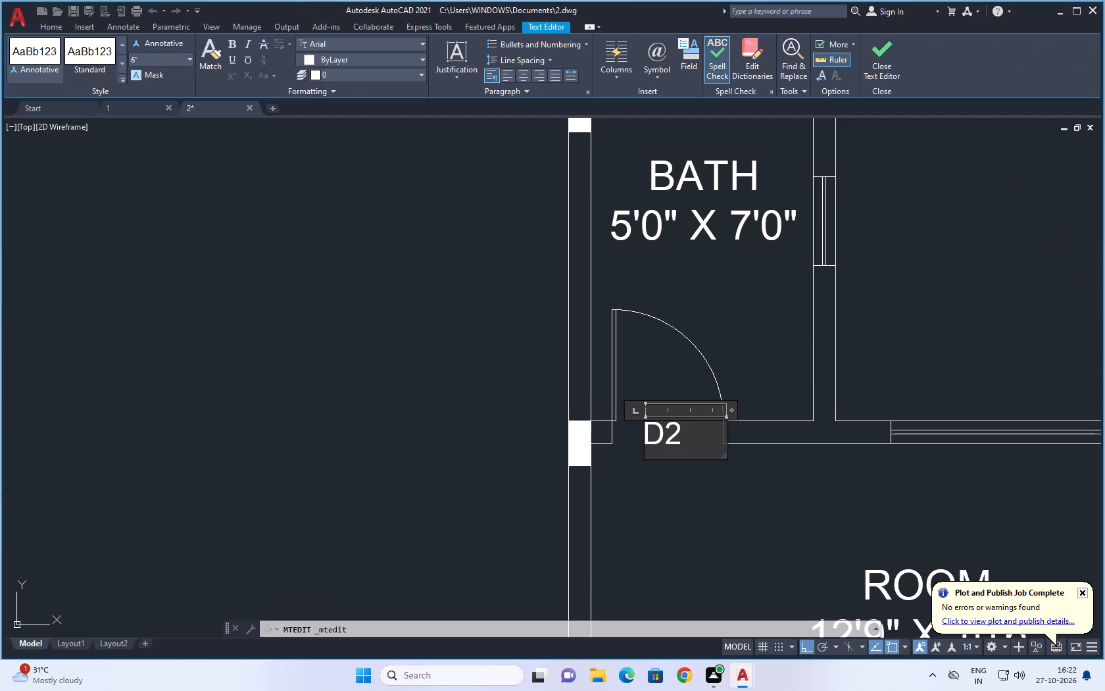
{"action": "left_click", "coordinate": [676, 488]}
Paste the door label below the window between the left room and the open area and change its text to W1.
{"action": "scroll", "coordinate": [610, 386], "scroll_direction": "down", "scroll_amount": 4}
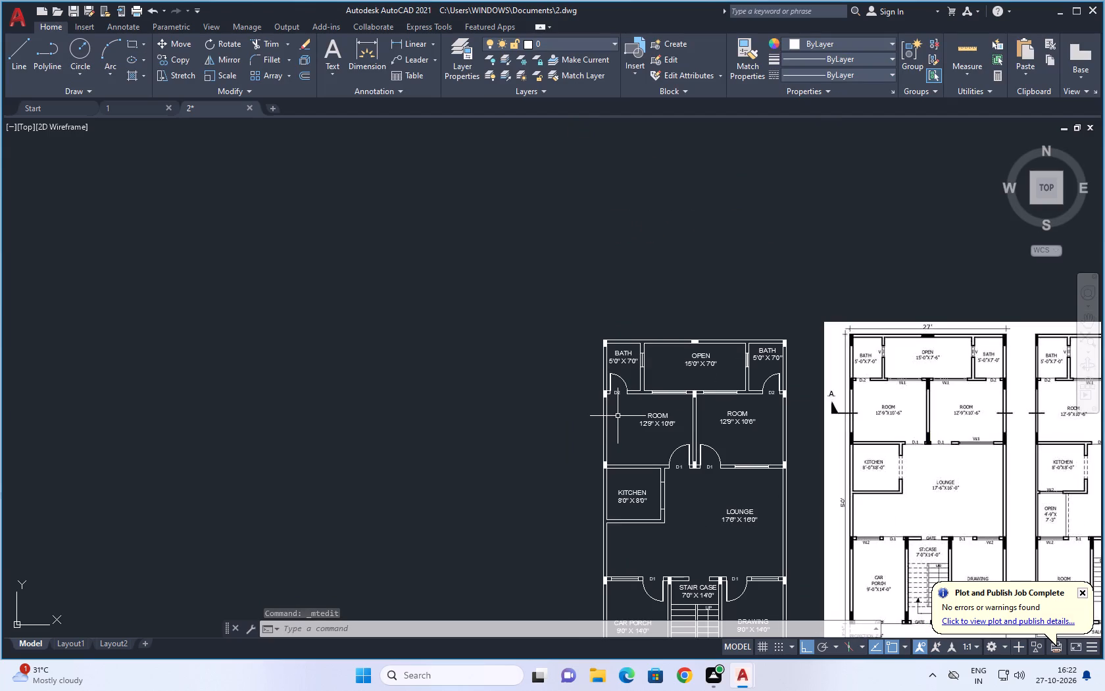
{"action": "key", "text": "ctrl+v"}
{"action": "scroll", "coordinate": [660, 399], "scroll_direction": "up", "scroll_amount": 2}
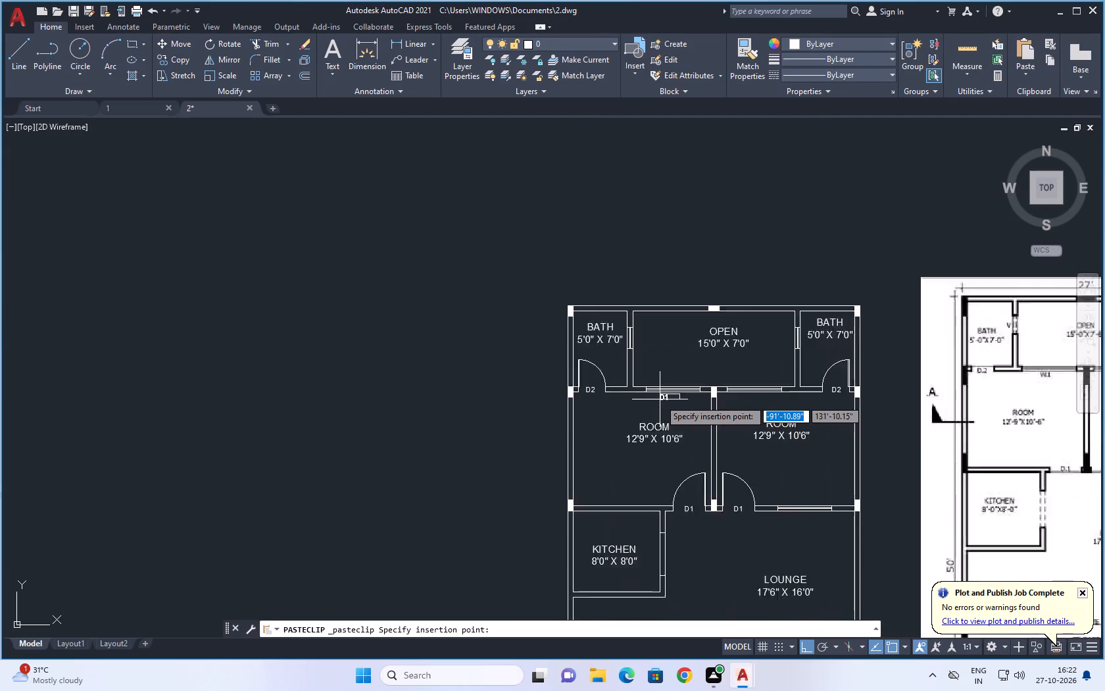
{"action": "scroll", "coordinate": [660, 399], "scroll_direction": "up", "scroll_amount": 1}
{"action": "scroll", "coordinate": [660, 399], "scroll_direction": "down", "scroll_amount": 2}
{"action": "scroll", "coordinate": [659, 399], "scroll_direction": "up", "scroll_amount": 3}
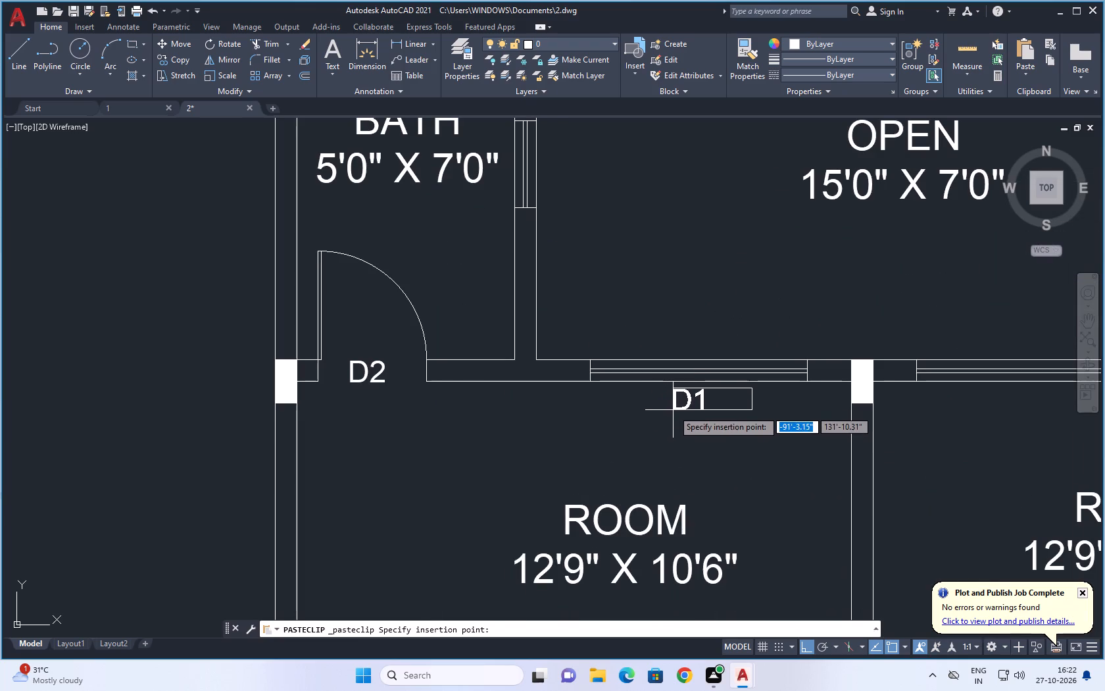
{"action": "left_click", "coordinate": [674, 409]}
{"action": "double_click", "coordinate": [677, 408]}
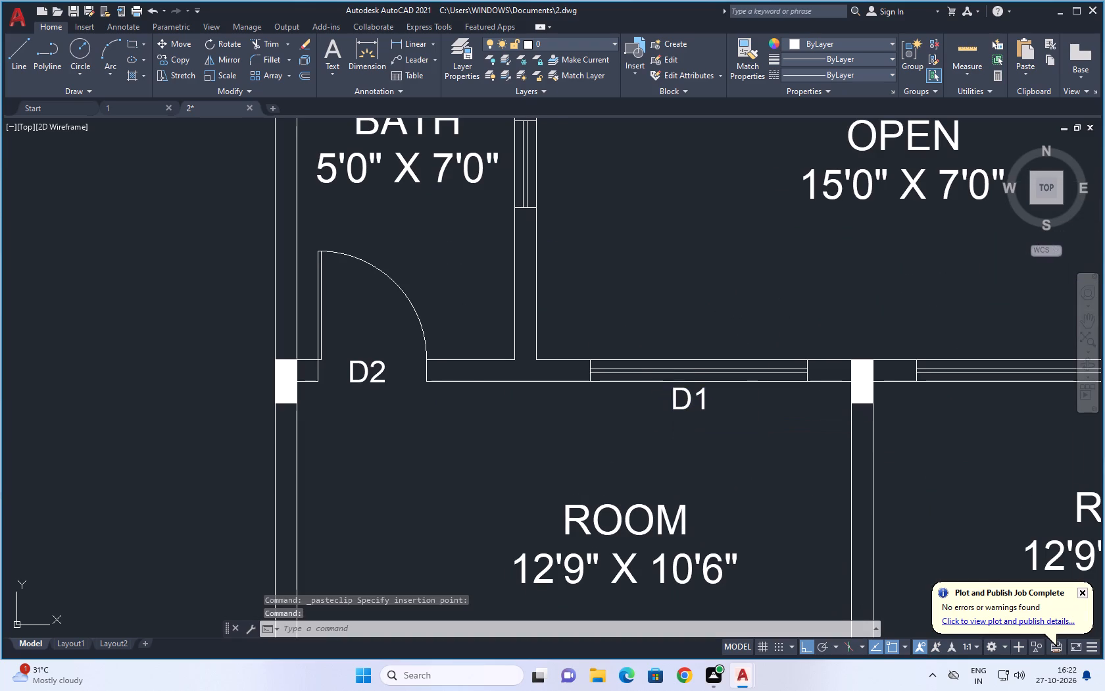
{"action": "left_click", "coordinate": [691, 406]}
{"action": "key", "text": "BackSpace"}
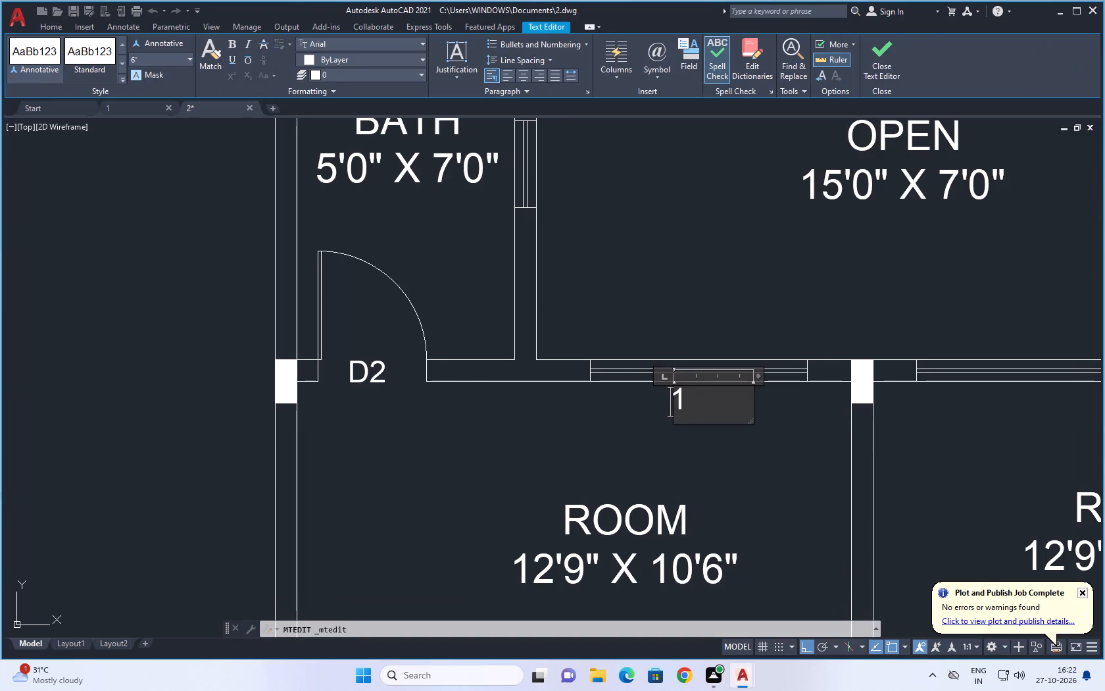
{"action": "key", "text": "w"}
{"action": "left_click", "coordinate": [654, 436]}
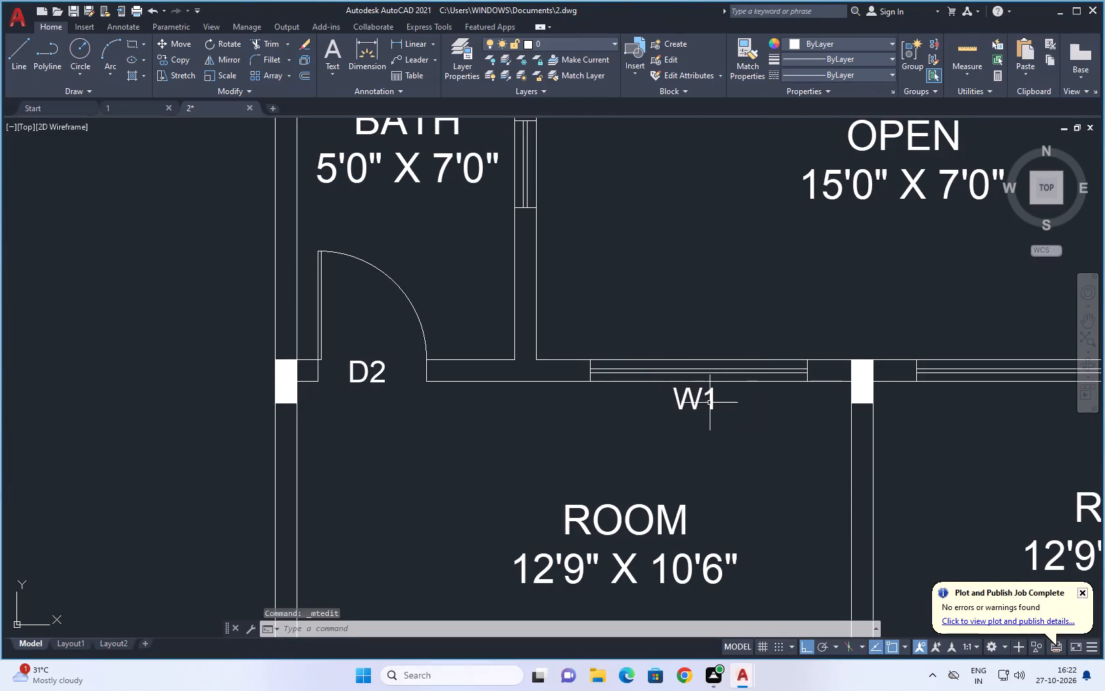
Copy the W1 label to just below the window between the right room and the open area.
{"action": "left_click", "coordinate": [702, 397]}
{"action": "left_click", "coordinate": [676, 402]}
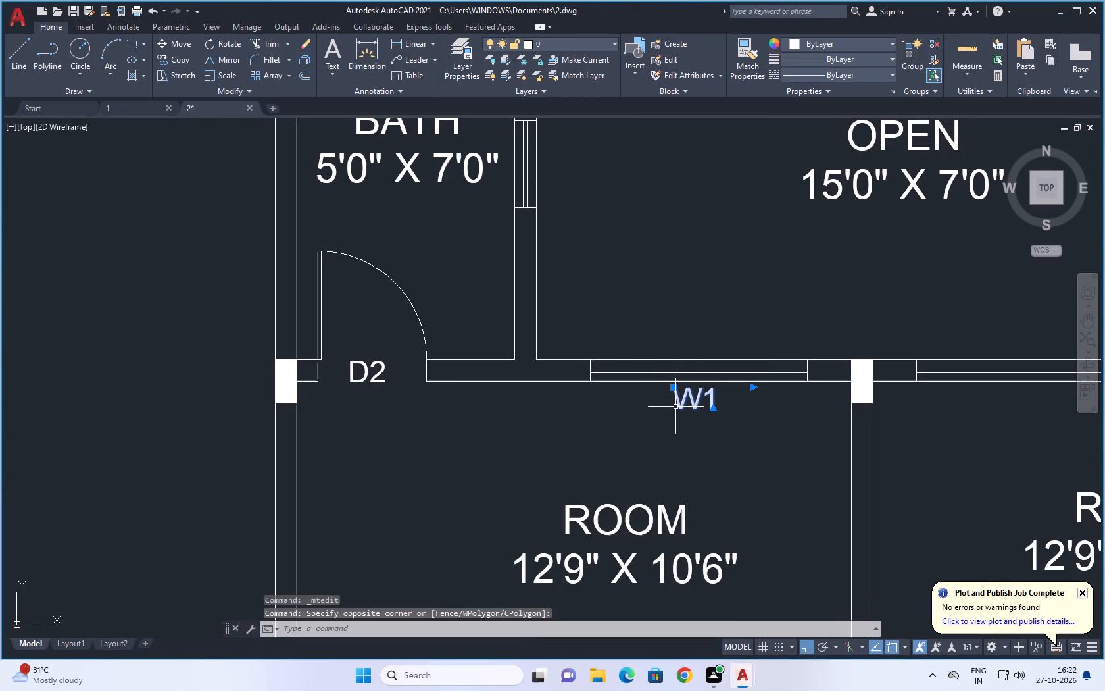
{"action": "key", "text": "ctrl+c"}
{"action": "key", "text": "ctrl+v"}
{"action": "scroll", "coordinate": [620, 417], "scroll_direction": "down", "scroll_amount": 3}
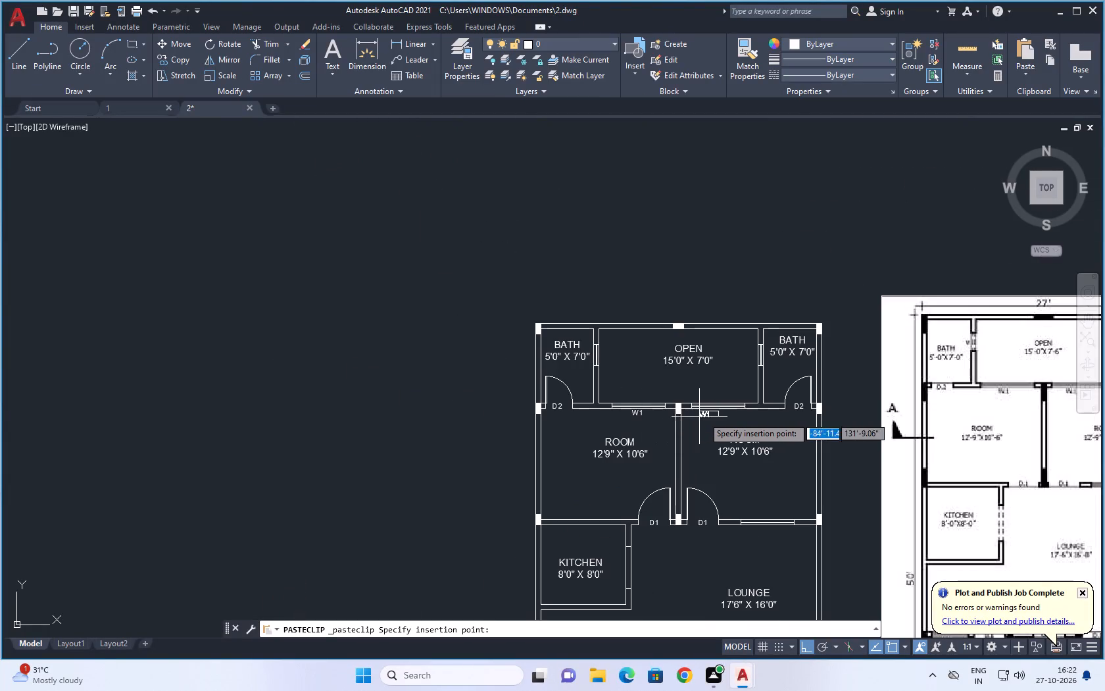
{"action": "scroll", "coordinate": [709, 417], "scroll_direction": "up", "scroll_amount": 3}
{"action": "left_click", "coordinate": [701, 415]}
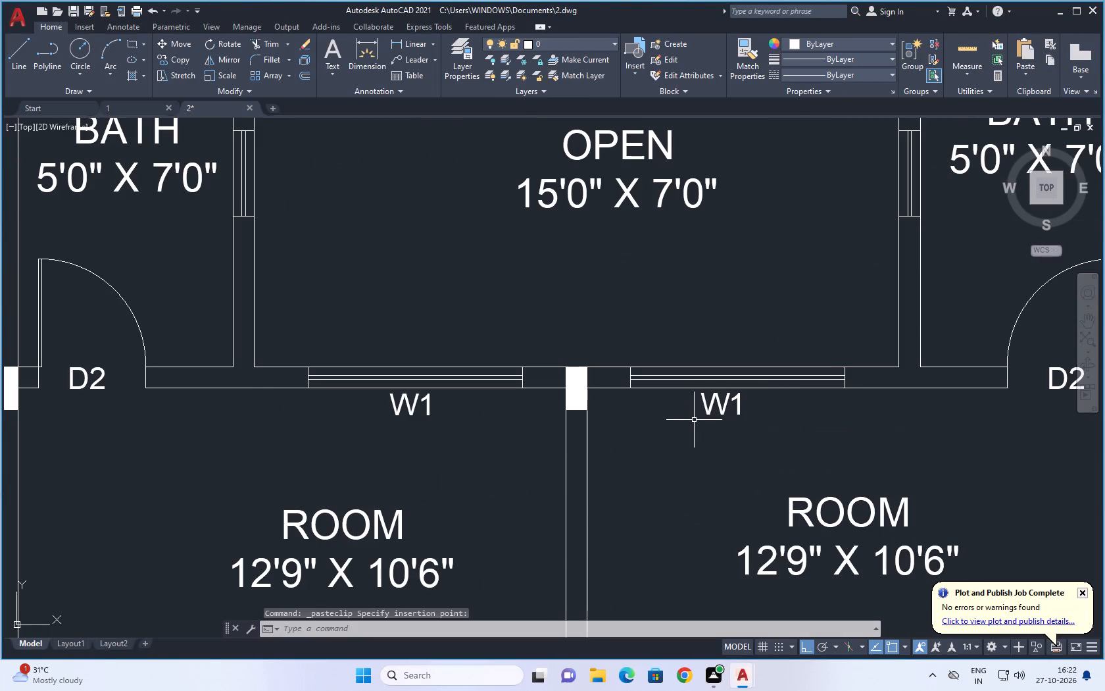
Paste another W1 label just above the window between the right room and the lounge.
{"action": "key", "text": "space"}
{"action": "scroll", "coordinate": [680, 406], "scroll_direction": "down", "scroll_amount": 4}
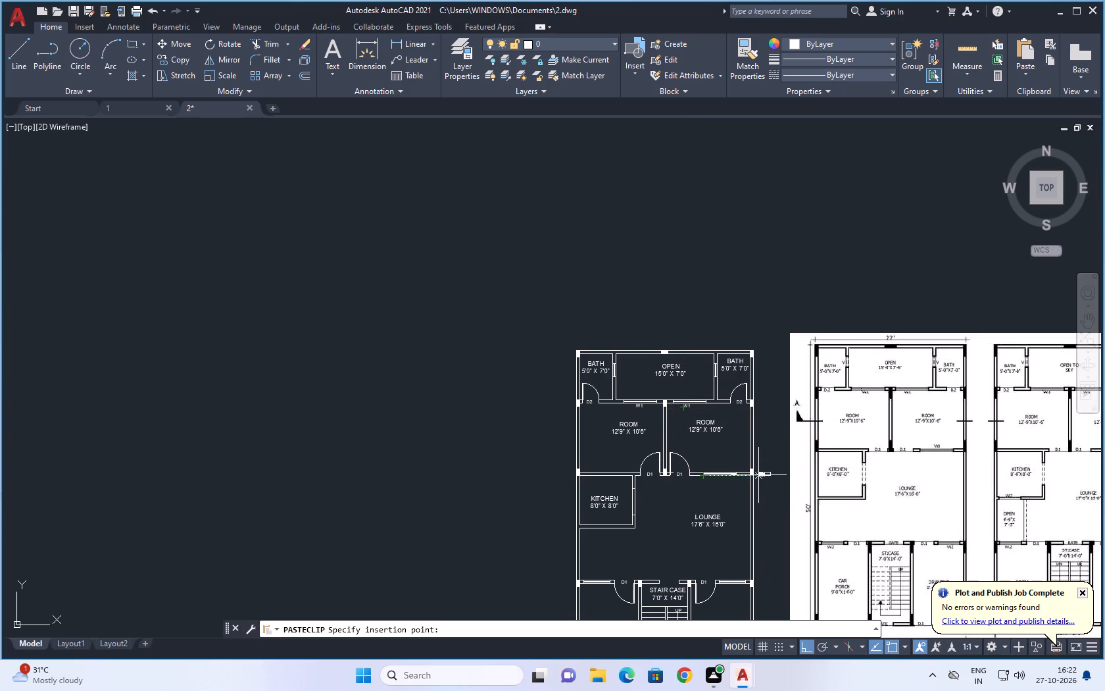
{"action": "scroll", "coordinate": [720, 474], "scroll_direction": "up", "scroll_amount": 3}
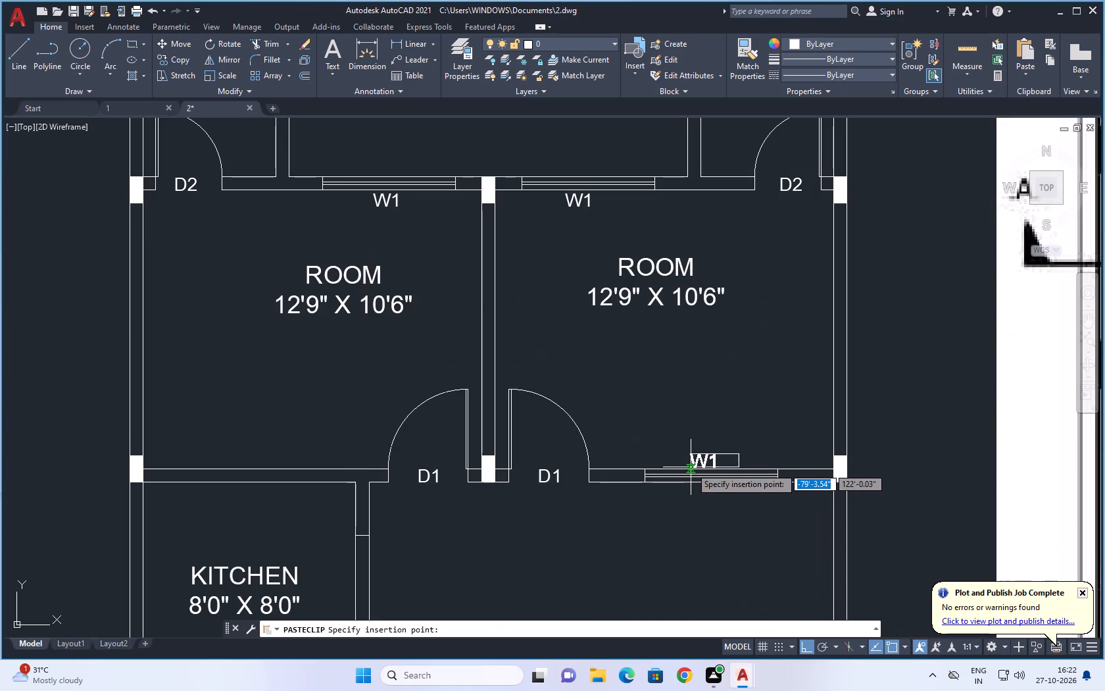
{"action": "left_click", "coordinate": [690, 467]}
Paste the window label below the window between the car porch and the lounge and change its text to W2.
{"action": "key", "text": "space"}
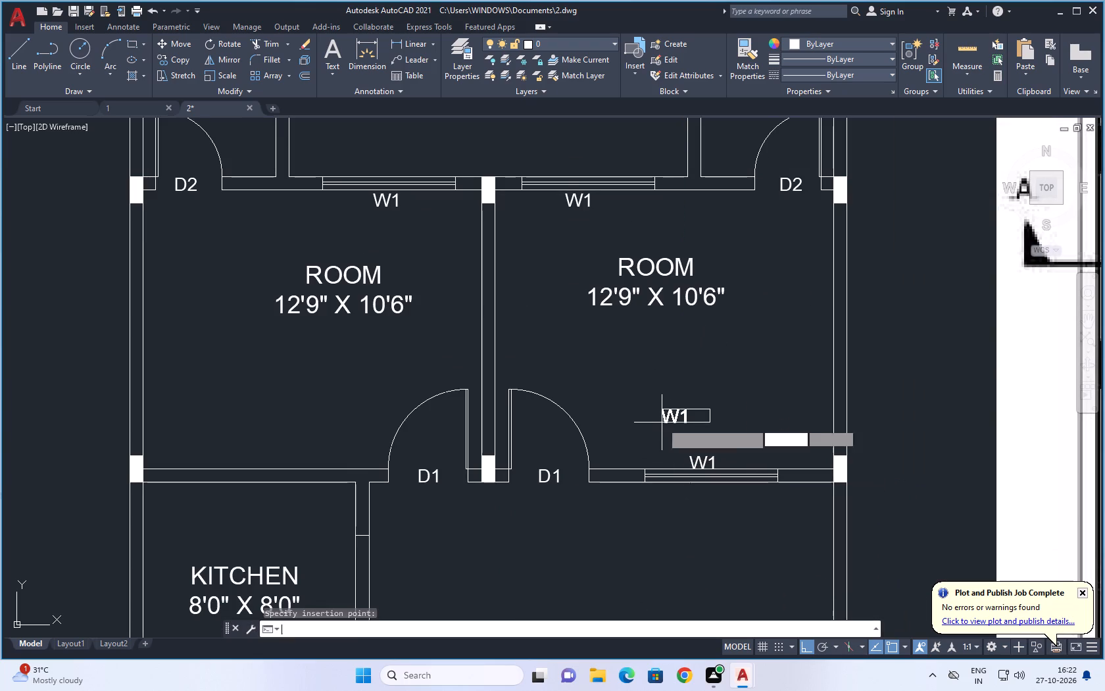
{"action": "scroll", "coordinate": [662, 422], "scroll_direction": "down", "scroll_amount": 2}
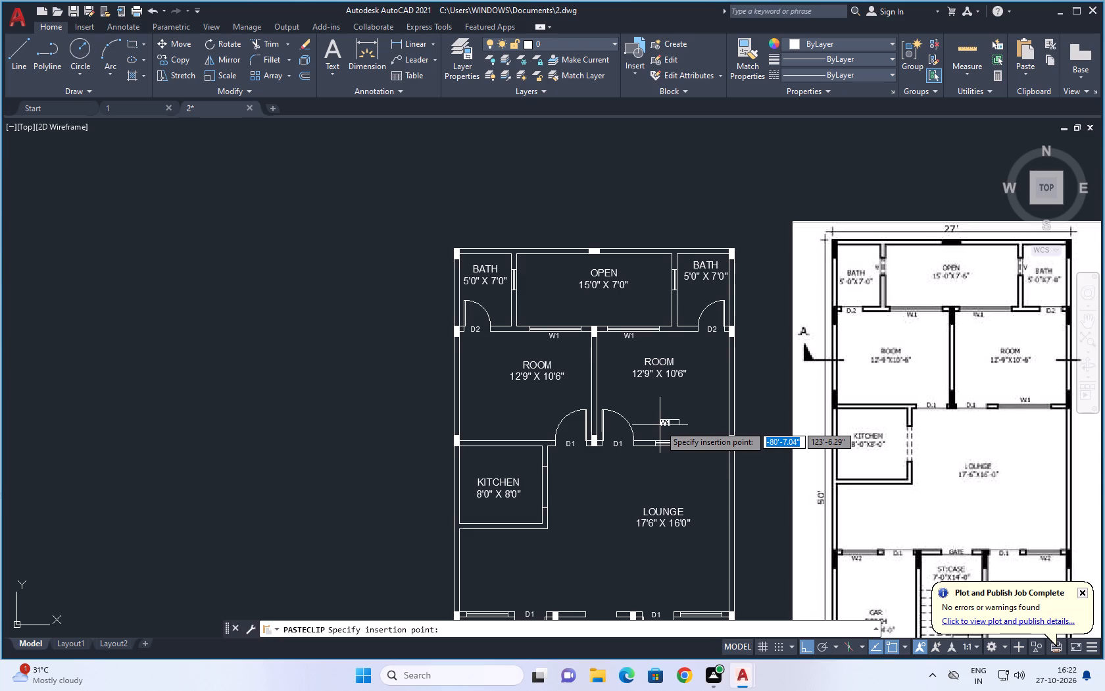
{"action": "scroll", "coordinate": [660, 425], "scroll_direction": "down", "scroll_amount": 2}
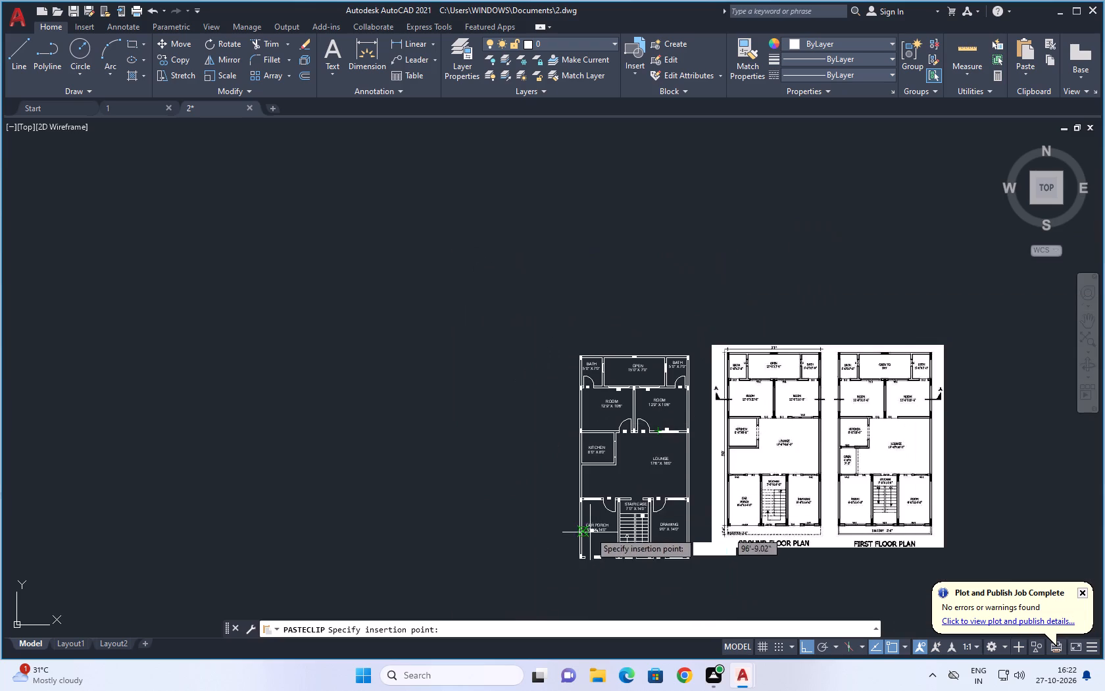
{"action": "scroll", "coordinate": [589, 526], "scroll_direction": "up", "scroll_amount": 3}
{"action": "scroll", "coordinate": [581, 447], "scroll_direction": "up", "scroll_amount": 4}
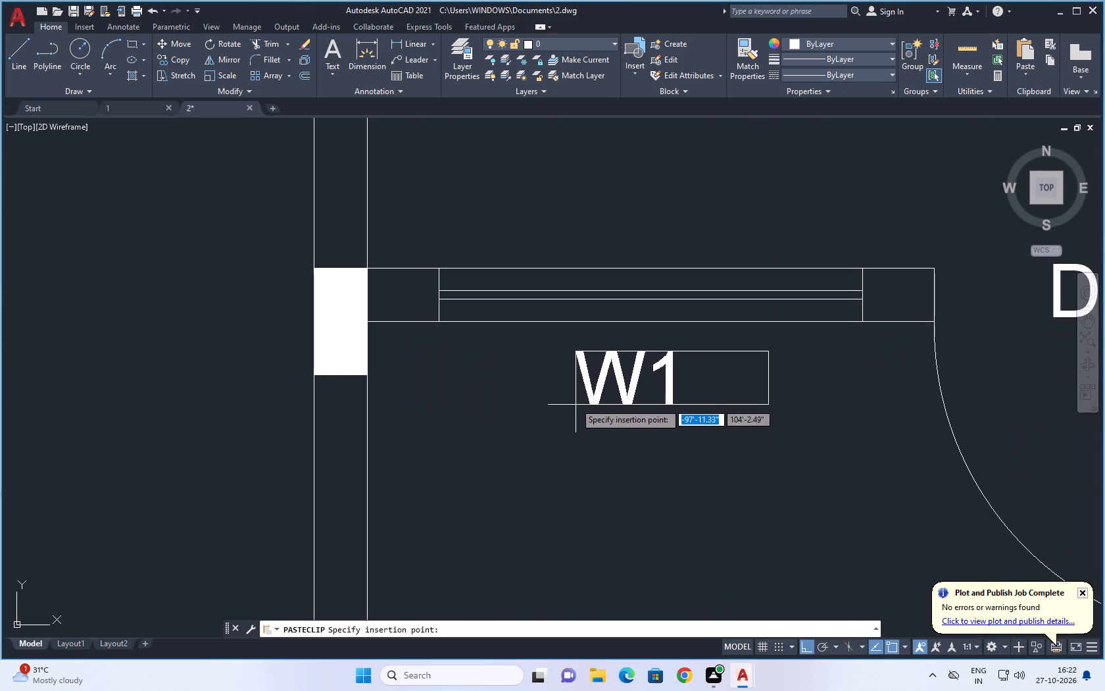
{"action": "left_click", "coordinate": [575, 385]}
{"action": "double_click", "coordinate": [618, 364]}
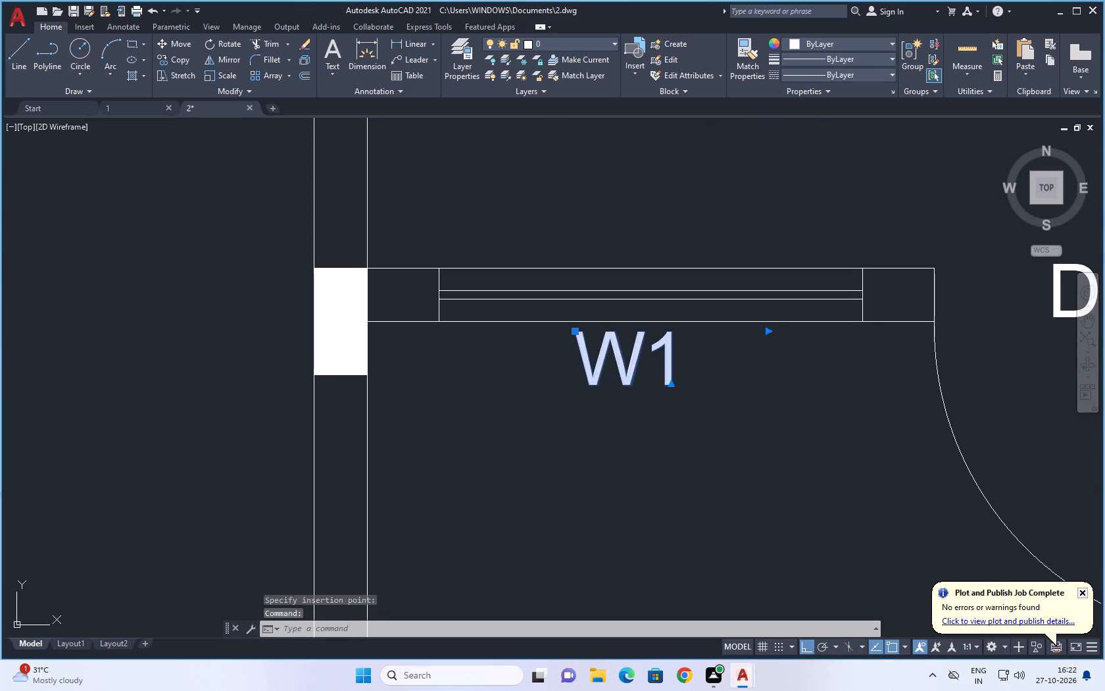
{"action": "left_click", "coordinate": [681, 361]}
{"action": "key", "text": "BackSpace"}
{"action": "key", "text": "2"}
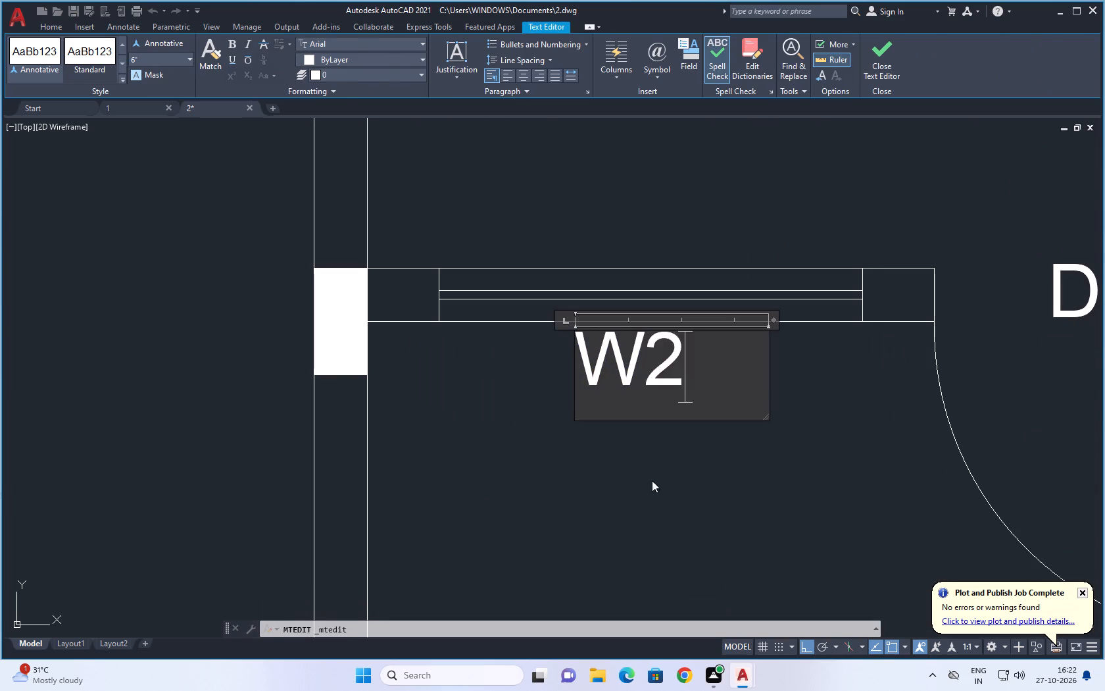
{"action": "left_click", "coordinate": [652, 481]}
Copy the W2 label to just below the window between the drawing room and the lounge.
{"action": "left_click", "coordinate": [670, 342]}
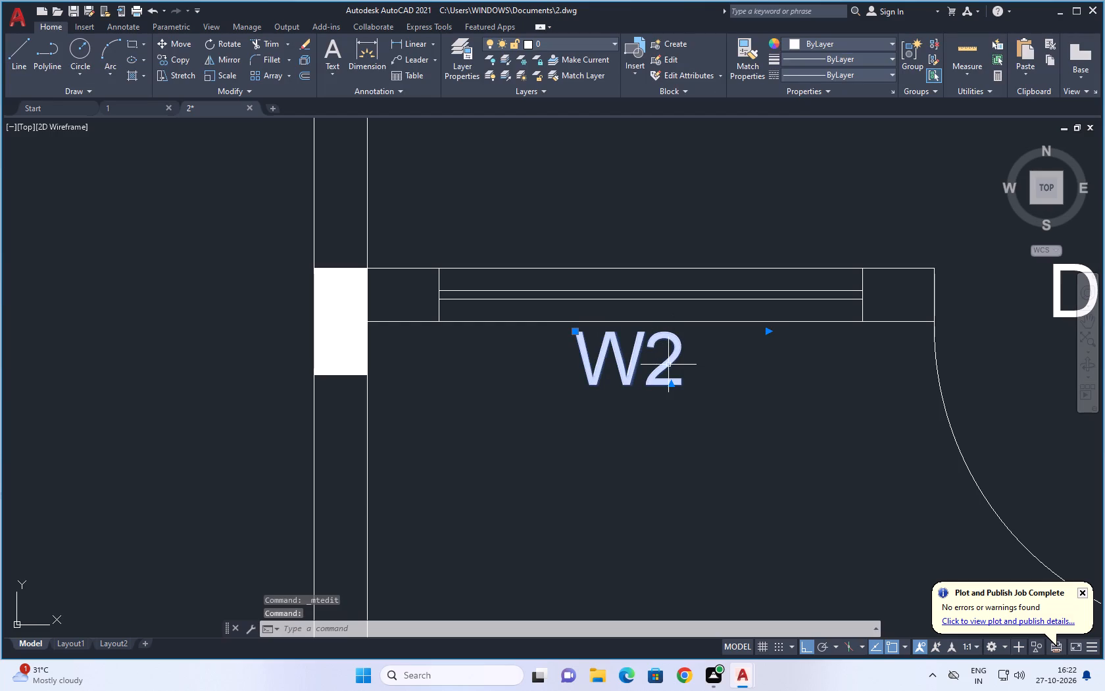
{"action": "key", "text": "ctrl+c"}
{"action": "key", "text": "ctrl+v"}
{"action": "scroll", "coordinate": [589, 428], "scroll_direction": "down", "scroll_amount": 7}
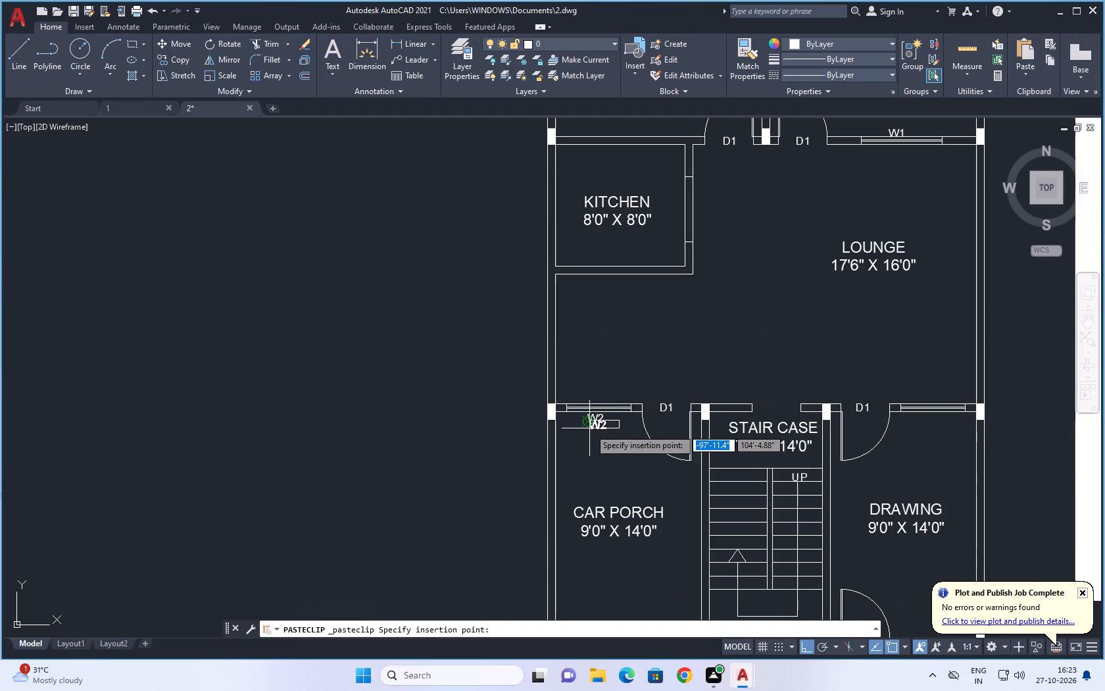
{"action": "scroll", "coordinate": [927, 422], "scroll_direction": "up", "scroll_amount": 4}
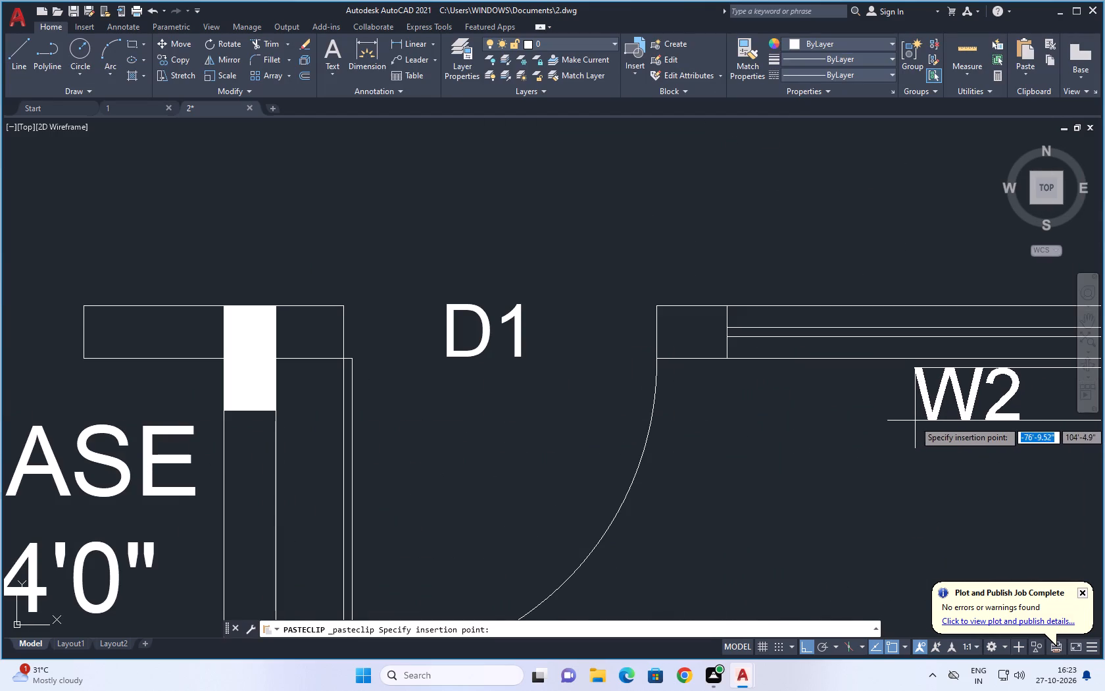
{"action": "left_click", "coordinate": [890, 422]}
{"action": "scroll", "coordinate": [754, 469], "scroll_direction": "down", "scroll_amount": 5}
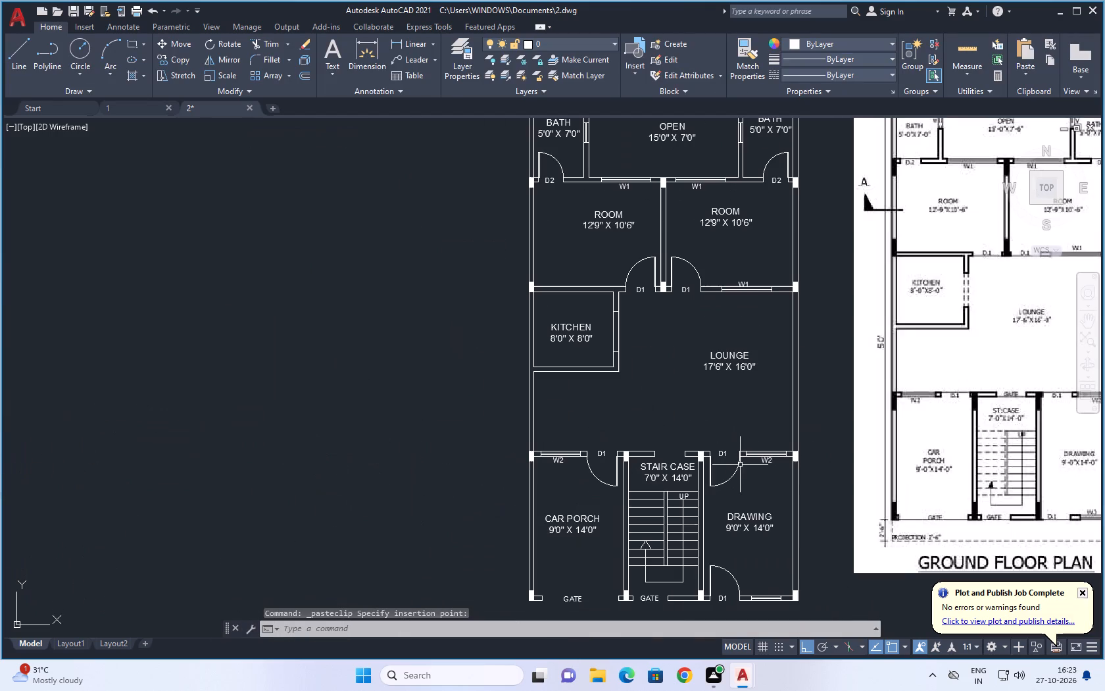
Paste the window label just below the drawing room's front window and change its text to W3.
{"action": "scroll", "coordinate": [739, 472], "scroll_direction": "down", "scroll_amount": 1}
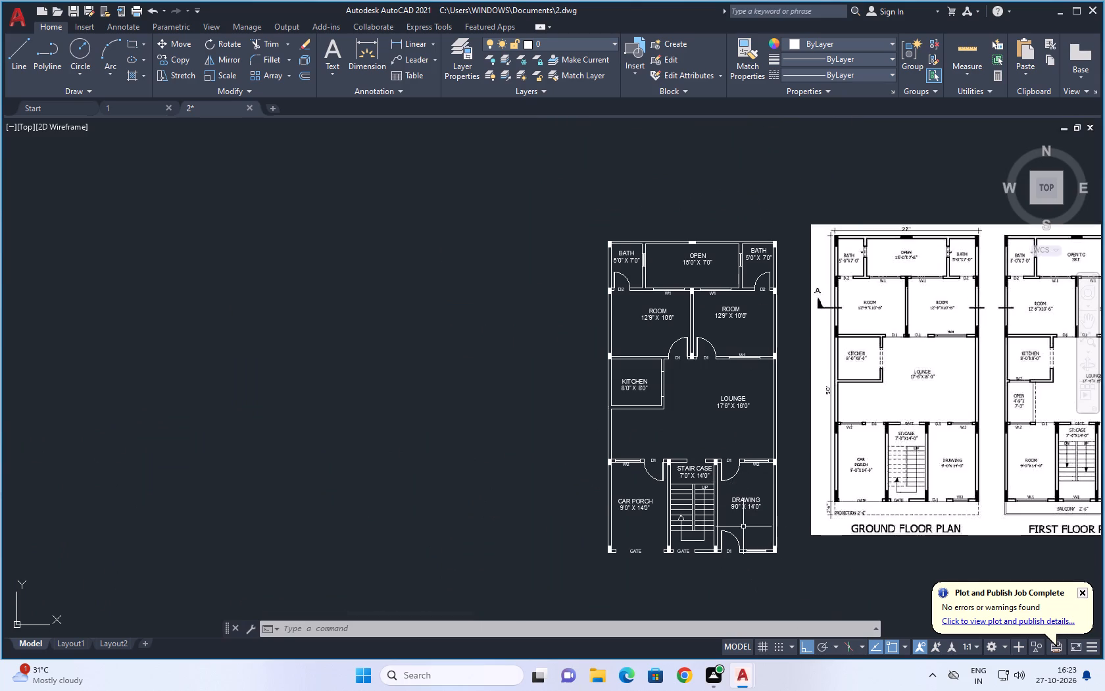
{"action": "scroll", "coordinate": [645, 472], "scroll_direction": "up", "scroll_amount": 1}
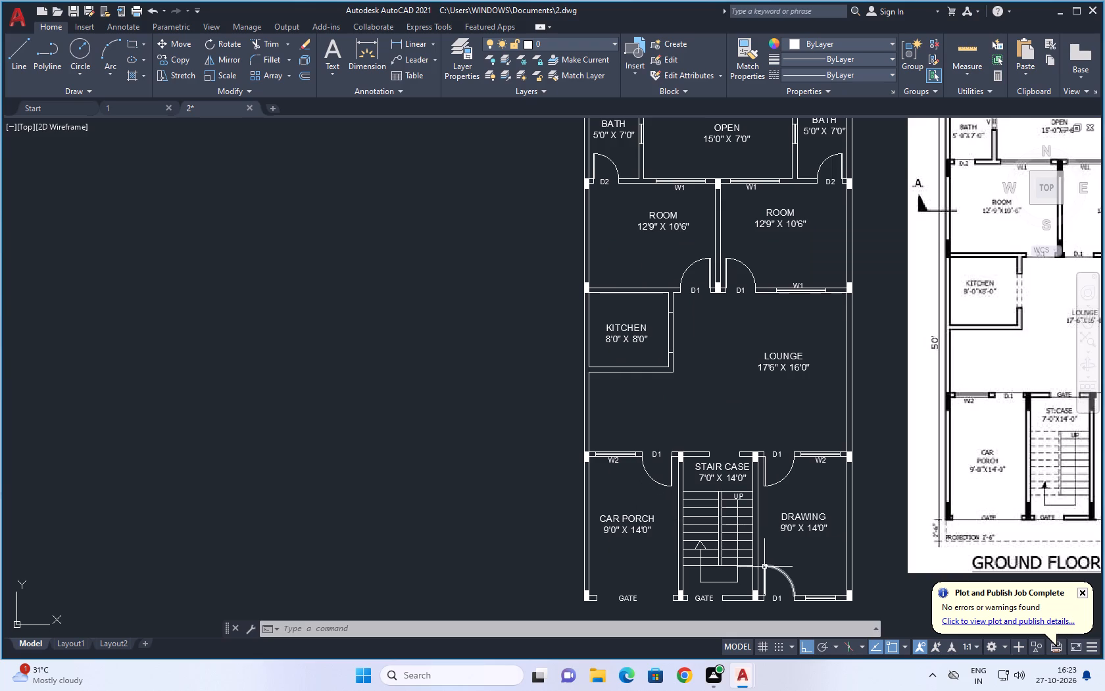
{"action": "key", "text": "ctrl+v"}
{"action": "scroll", "coordinate": [810, 613], "scroll_direction": "up", "scroll_amount": 4}
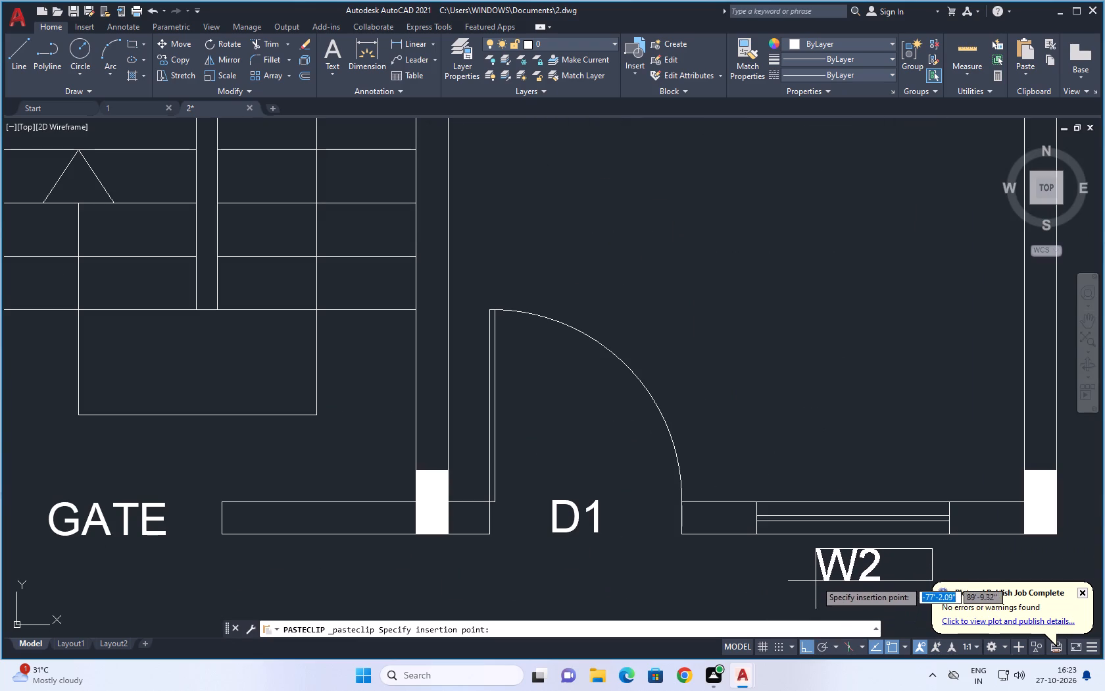
{"action": "left_click", "coordinate": [815, 577]}
{"action": "double_click", "coordinate": [826, 569]}
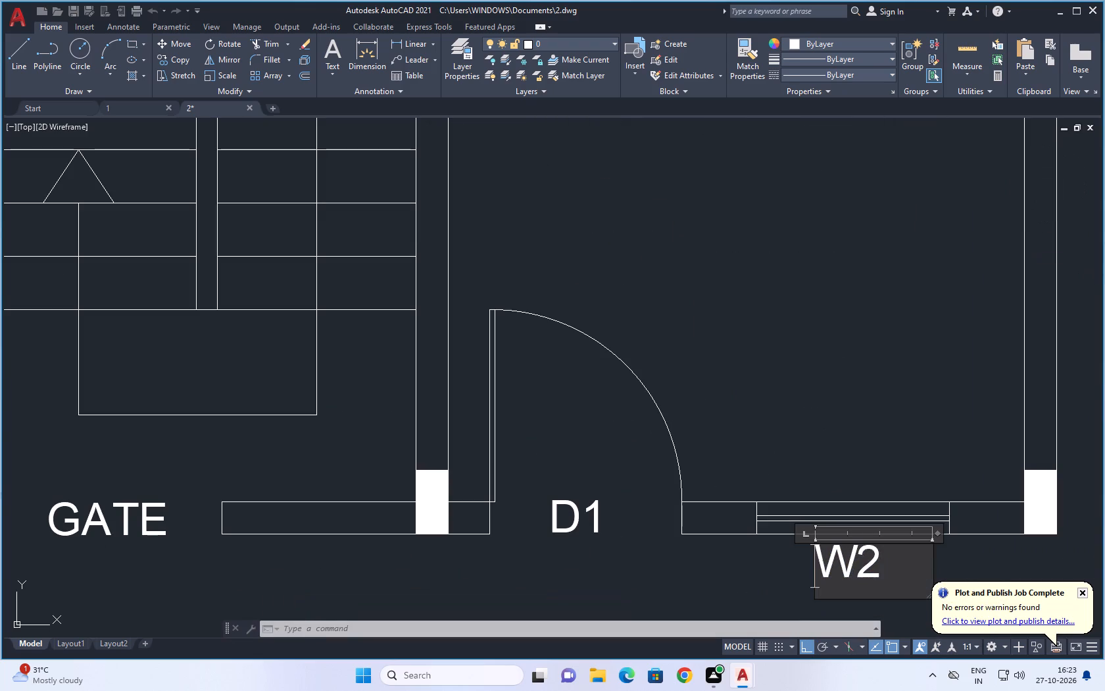
{"action": "left_click", "coordinate": [881, 560]}
{"action": "key", "text": "BackSpace"}
{"action": "key", "text": "3"}
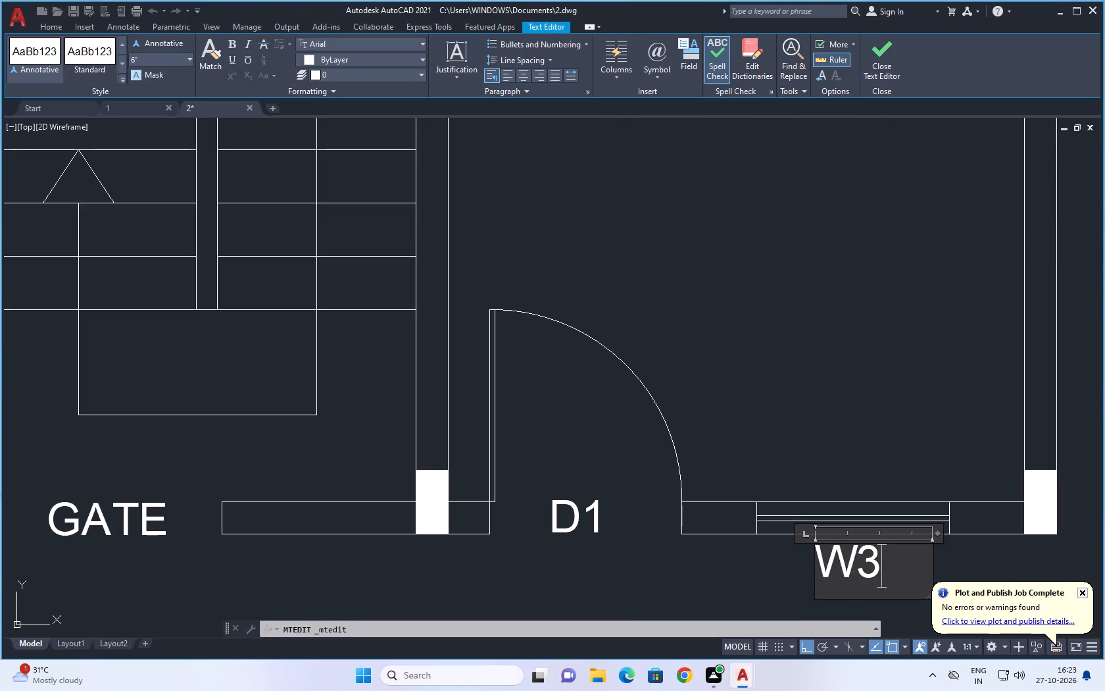
{"action": "left_click", "coordinate": [765, 441]}
Paste the window label on the open-area side of the window between the left bath and the open area, and change its text to V.
{"action": "scroll", "coordinate": [739, 517], "scroll_direction": "down", "scroll_amount": 5}
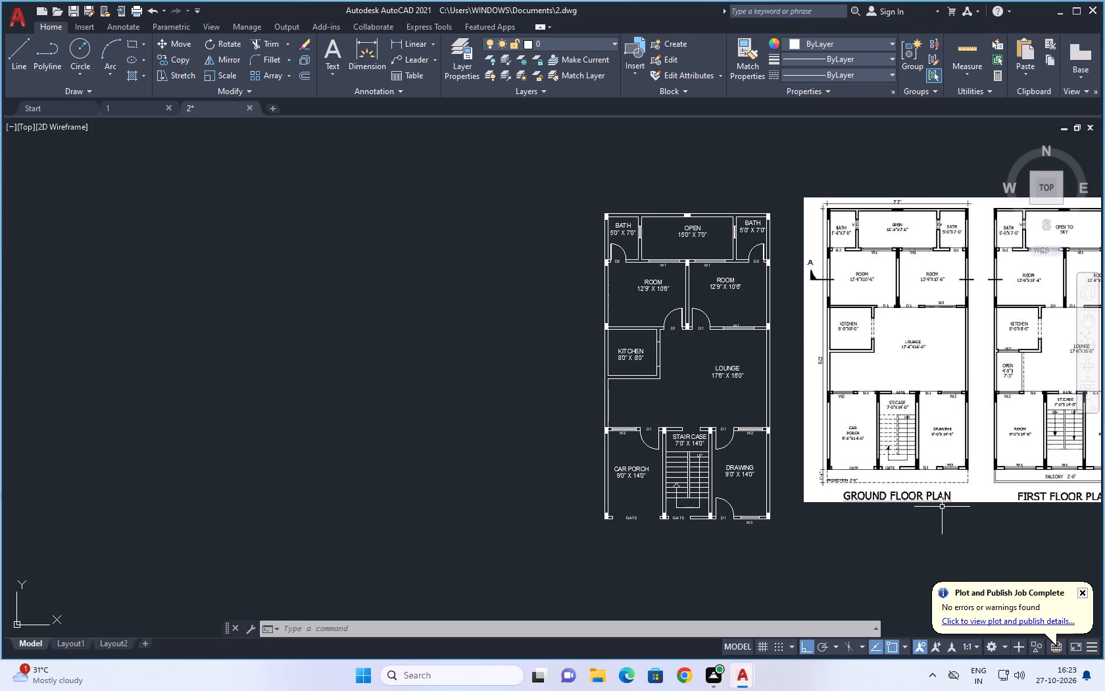
{"action": "scroll", "coordinate": [958, 476], "scroll_direction": "up", "scroll_amount": 2}
{"action": "scroll", "coordinate": [955, 479], "scroll_direction": "down", "scroll_amount": 1}
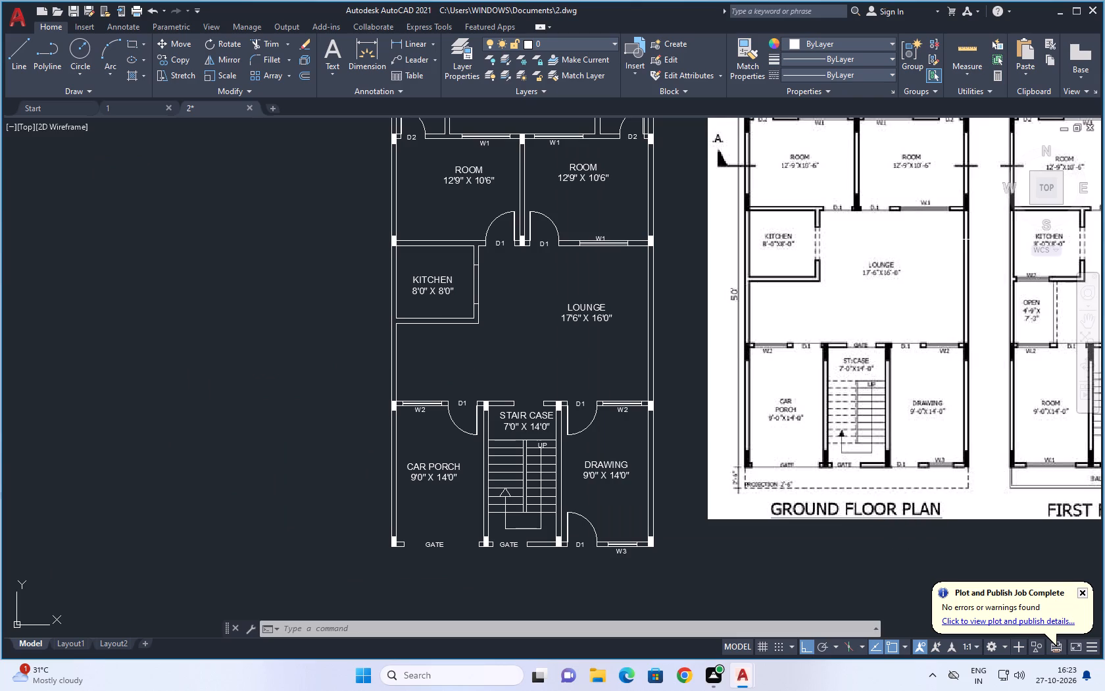
{"action": "scroll", "coordinate": [958, 244], "scroll_direction": "down", "scroll_amount": 1}
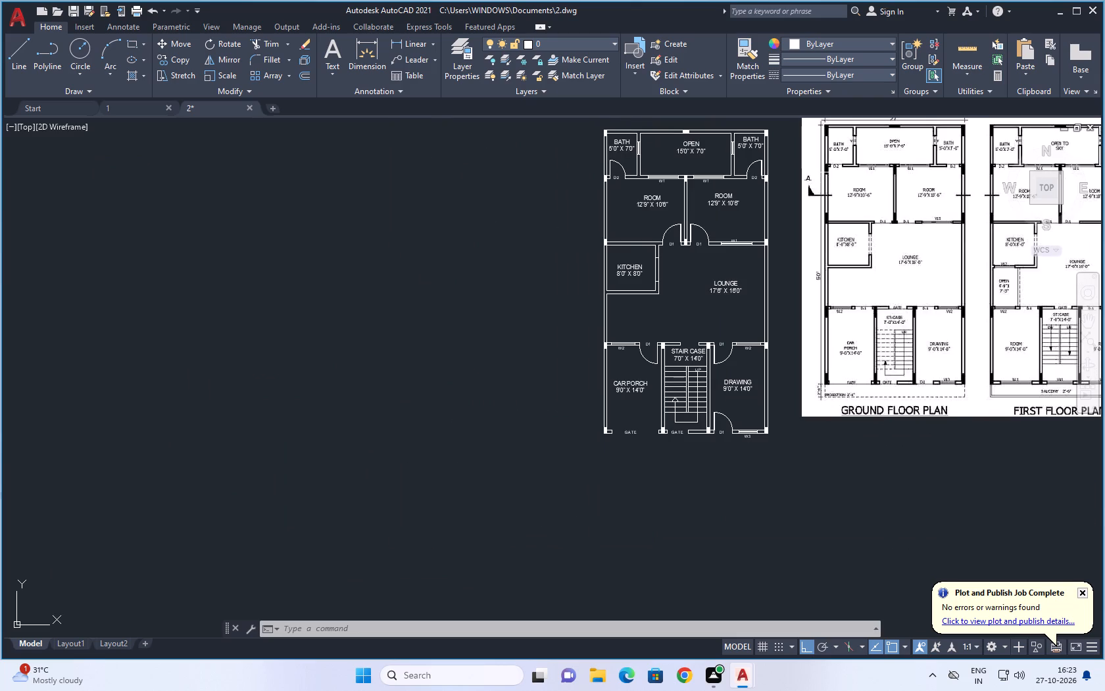
{"action": "scroll", "coordinate": [781, 199], "scroll_direction": "down", "scroll_amount": 1}
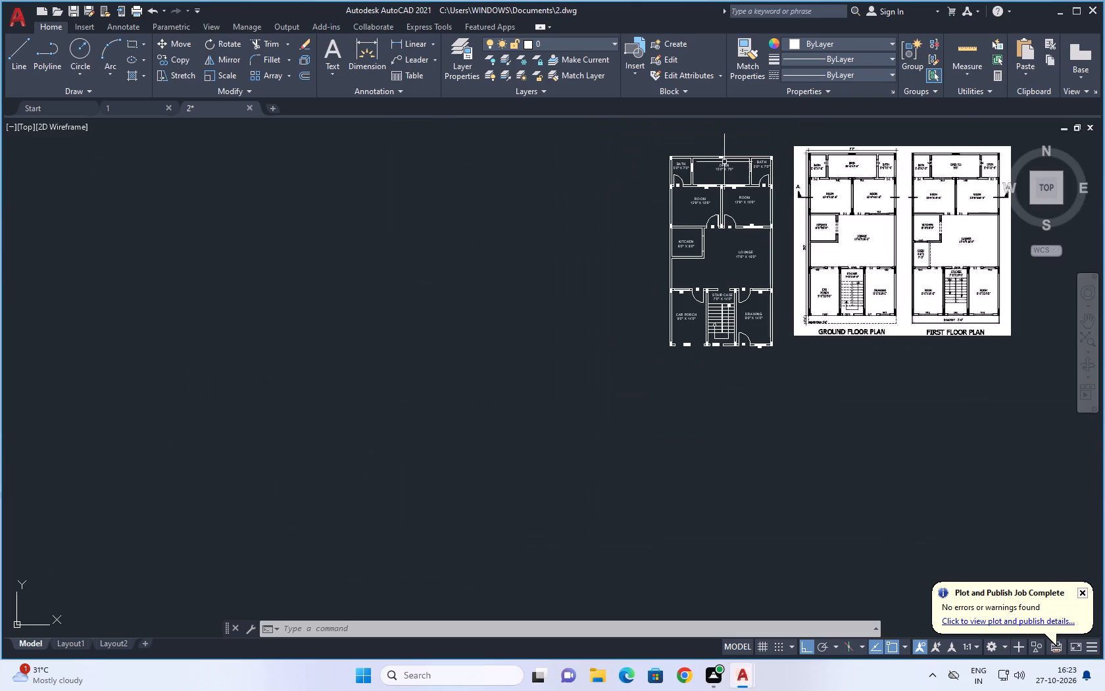
{"action": "scroll", "coordinate": [724, 156], "scroll_direction": "up", "scroll_amount": 3}
{"action": "scroll", "coordinate": [715, 171], "scroll_direction": "down", "scroll_amount": 2}
{"action": "scroll", "coordinate": [658, 174], "scroll_direction": "up", "scroll_amount": 3}
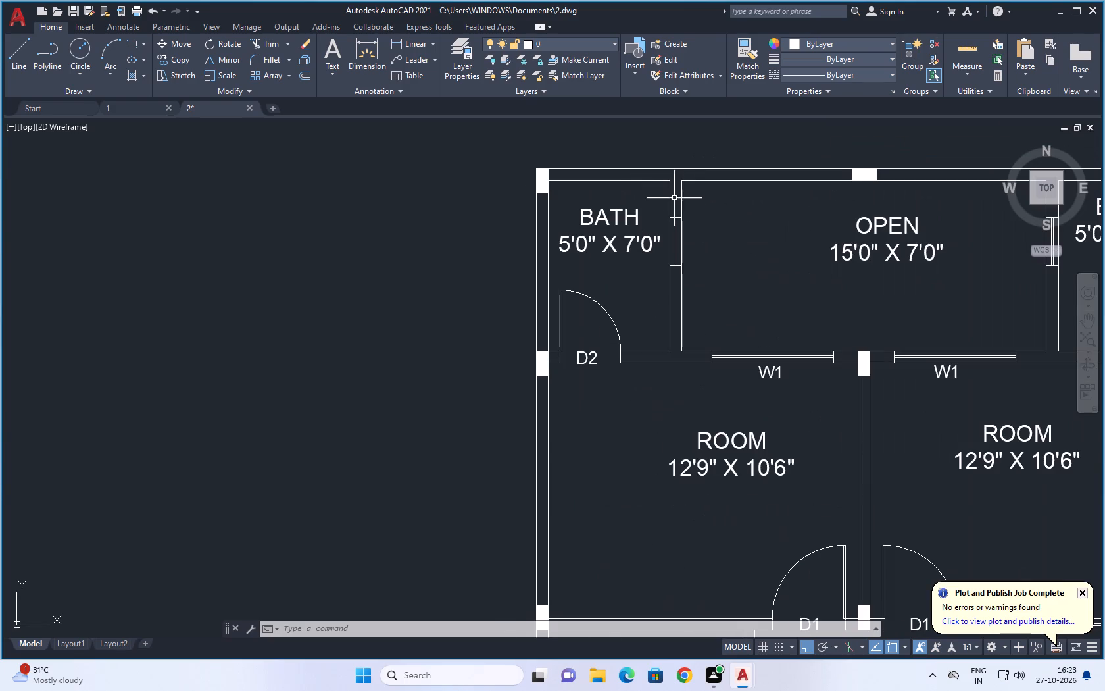
{"action": "key", "text": "ctrl+v"}
{"action": "scroll", "coordinate": [670, 230], "scroll_direction": "up", "scroll_amount": 3}
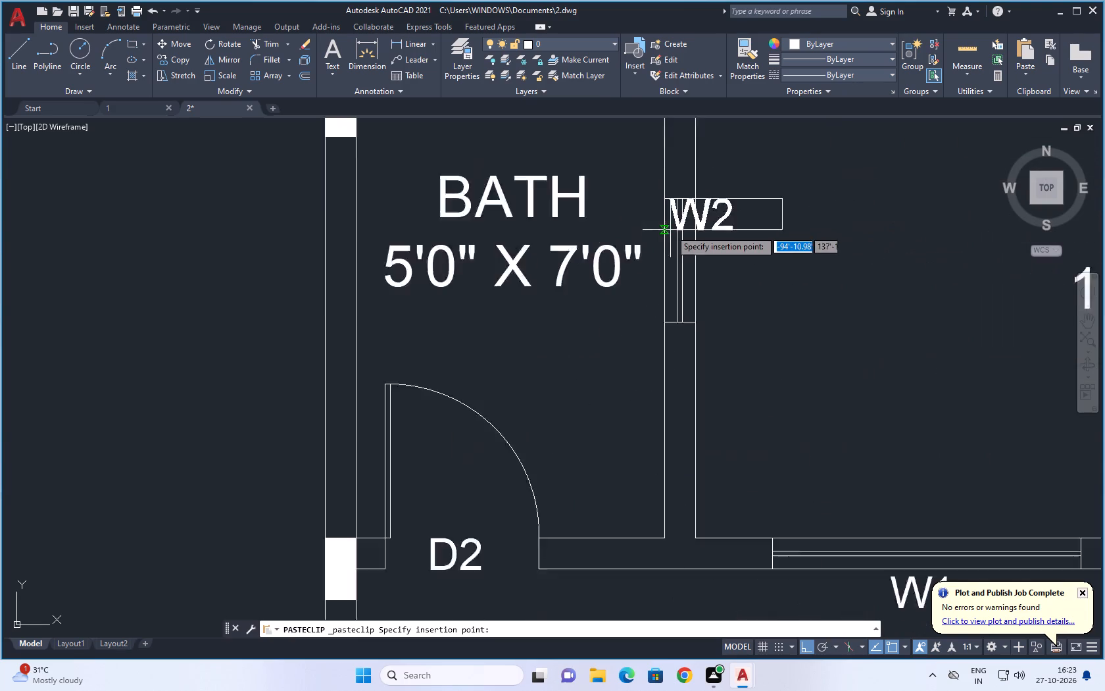
{"action": "left_click", "coordinate": [720, 305]}
{"action": "double_click", "coordinate": [737, 298]}
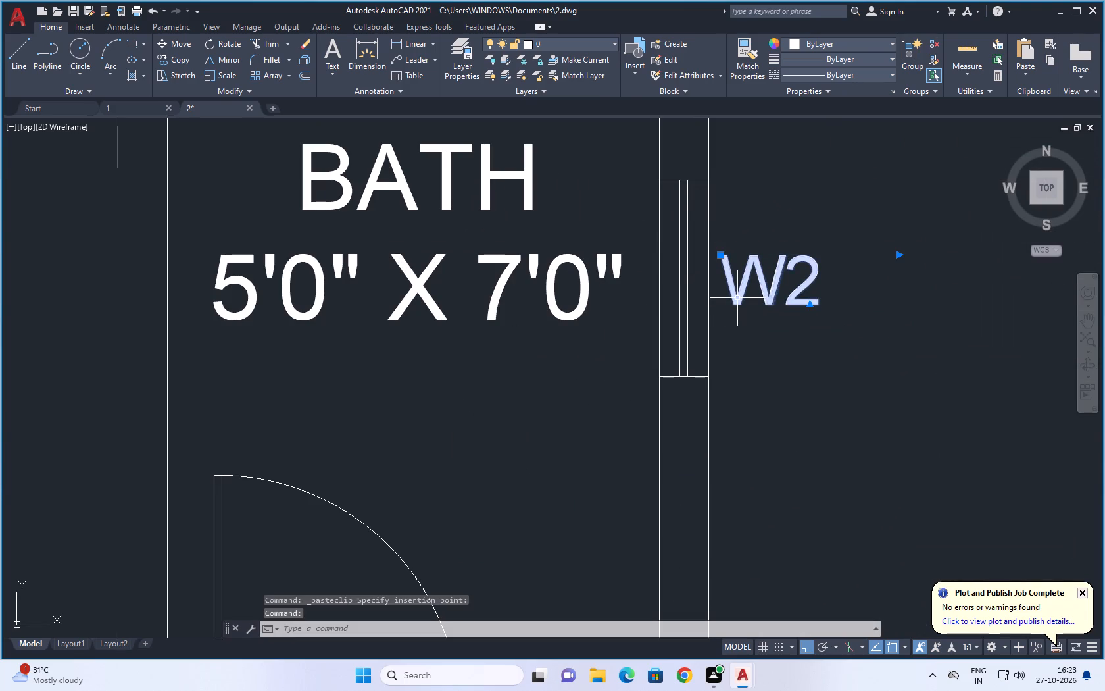
{"action": "left_click", "coordinate": [822, 284]}
{"action": "key", "text": "BackSpace"}
{"action": "key", "text": "BackSpace"}
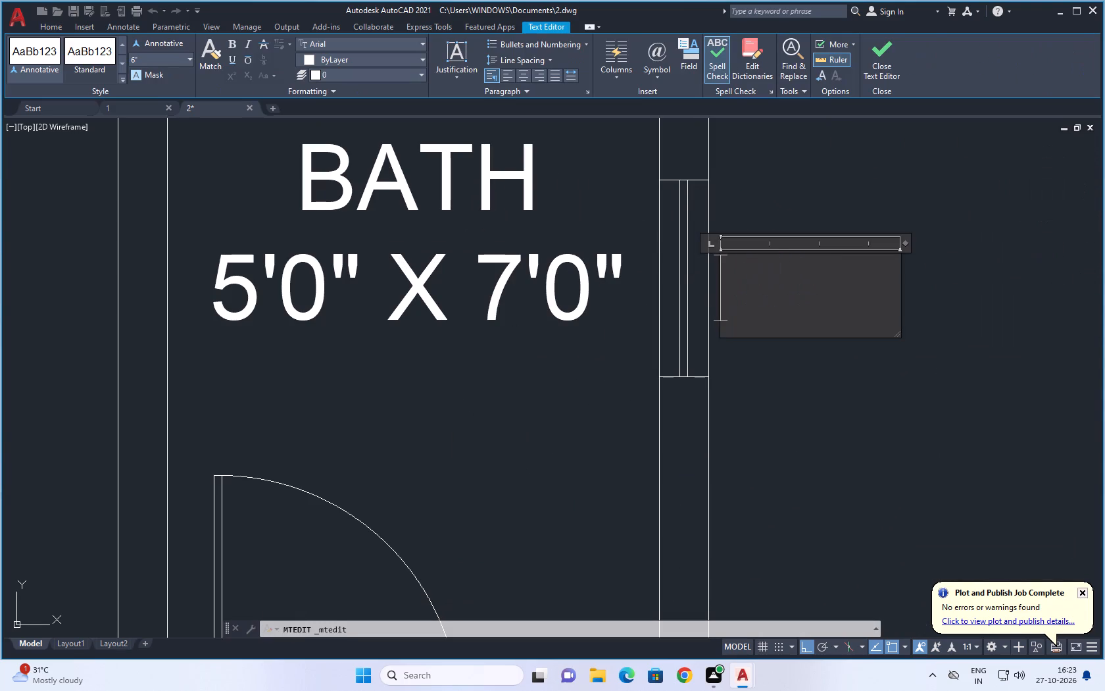
{"action": "key", "text": "v"}
{"action": "left_click", "coordinate": [795, 376]}
Copy the V label to the open-area side of the window between the right bath and the open area.
{"action": "scroll", "coordinate": [612, 340], "scroll_direction": "down", "scroll_amount": 5}
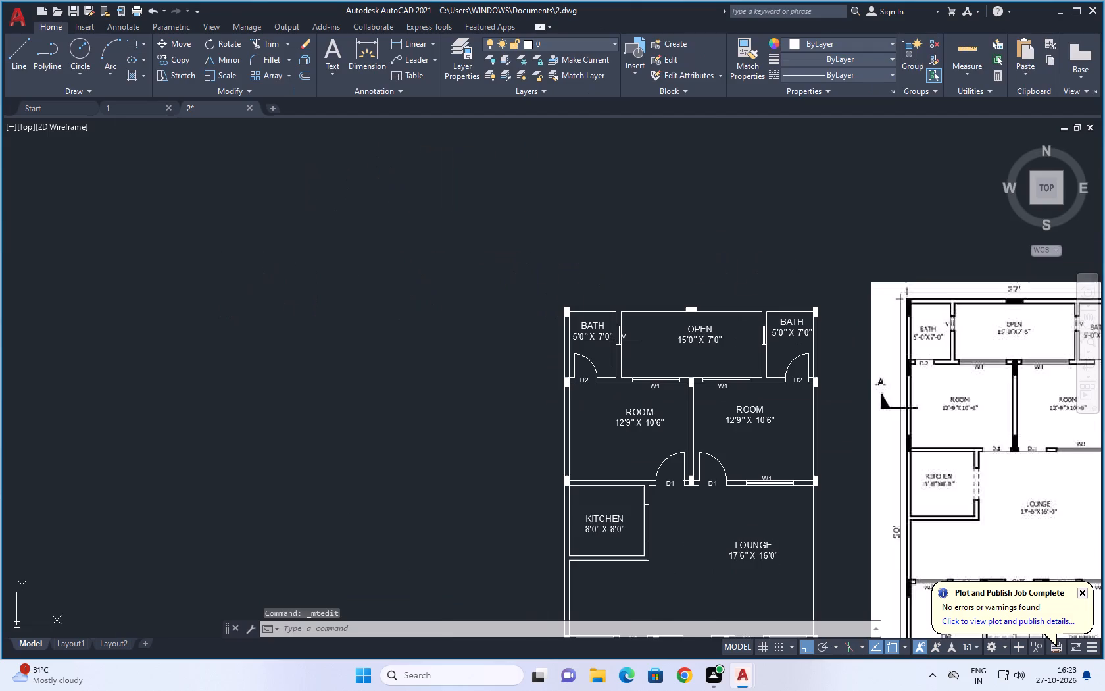
{"action": "scroll", "coordinate": [624, 336], "scroll_direction": "up", "scroll_amount": 4}
{"action": "left_click", "coordinate": [624, 336]}
{"action": "key", "text": "ctrl+c"}
{"action": "key", "text": "ctrl+v"}
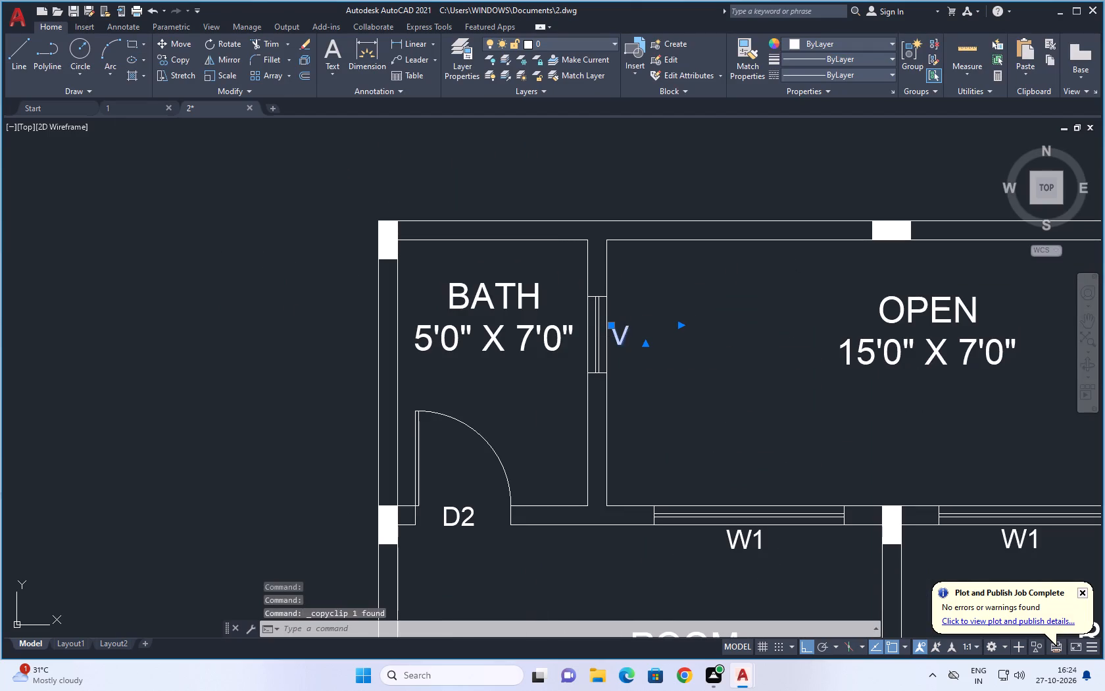
{"action": "scroll", "coordinate": [628, 338], "scroll_direction": "down", "scroll_amount": 3}
{"action": "scroll", "coordinate": [746, 339], "scroll_direction": "up", "scroll_amount": 4}
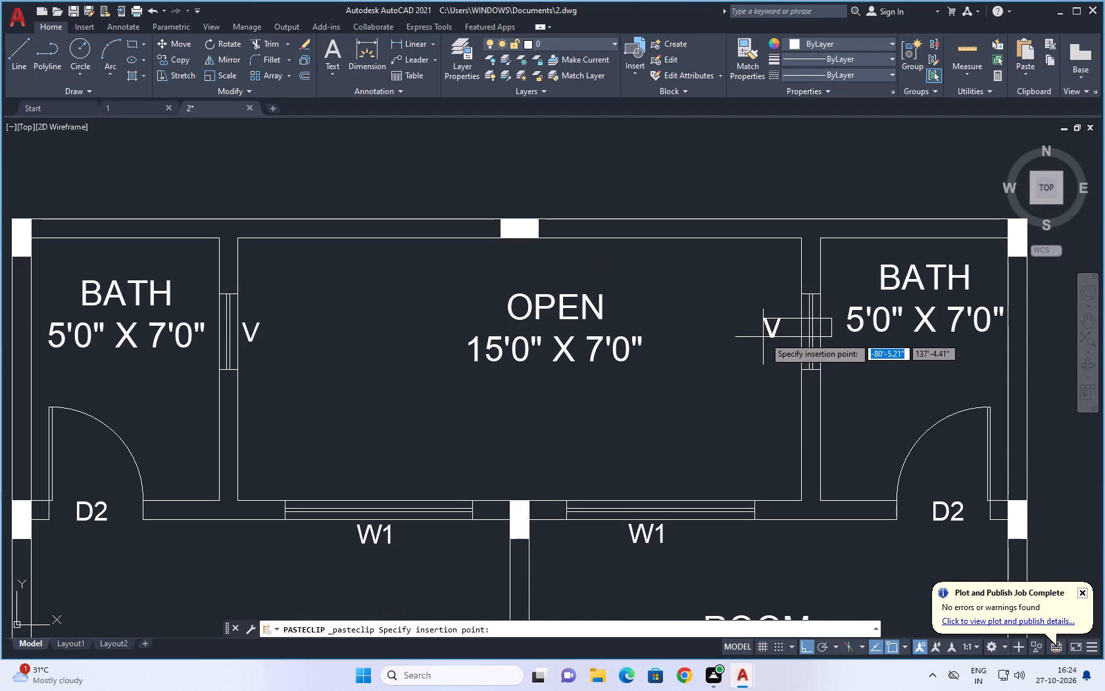
{"action": "left_click", "coordinate": [777, 343]}
Compare the drafted plan with the reference ground floor plan, examining the front wall and the projection in front of it.
{"action": "scroll", "coordinate": [721, 340], "scroll_direction": "down", "scroll_amount": 4}
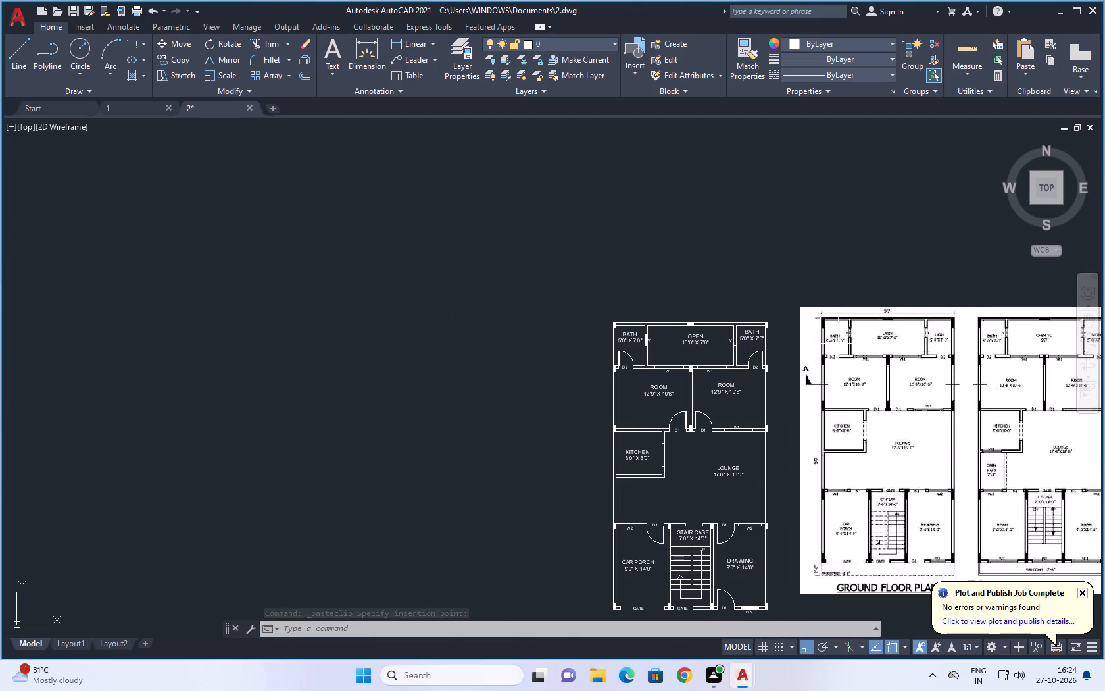
{"action": "scroll", "coordinate": [938, 330], "scroll_direction": "up", "scroll_amount": 1}
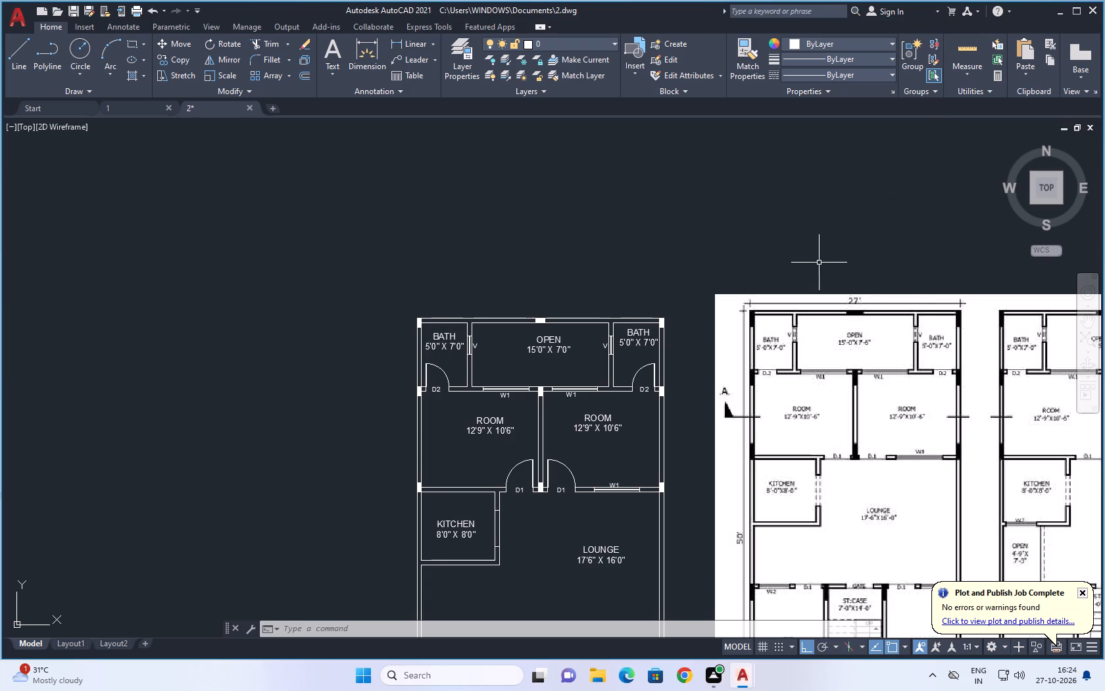
{"action": "scroll", "coordinate": [733, 365], "scroll_direction": "down", "scroll_amount": 3}
{"action": "scroll", "coordinate": [750, 411], "scroll_direction": "up", "scroll_amount": 2}
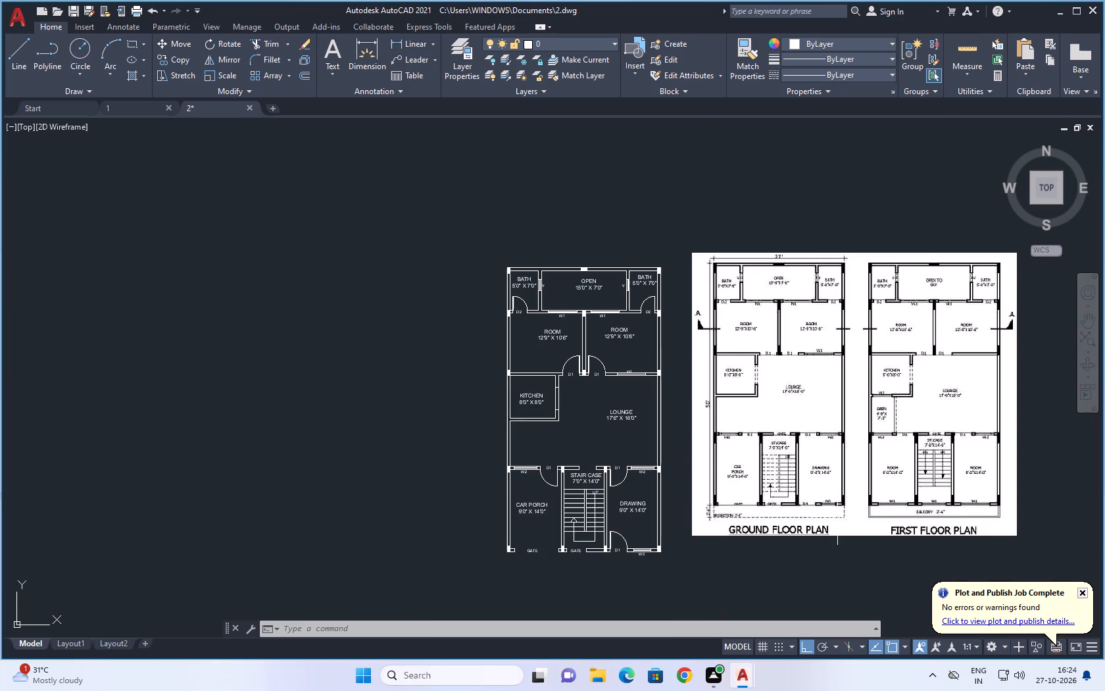
{"action": "scroll", "coordinate": [837, 518], "scroll_direction": "up", "scroll_amount": 3}
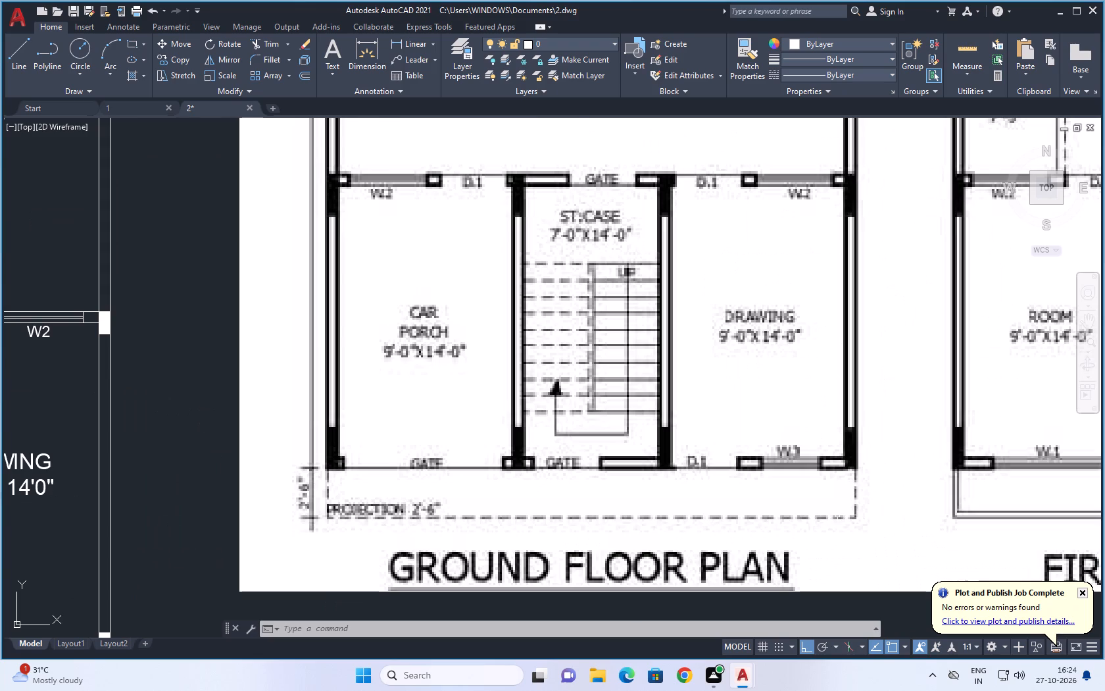
{"action": "scroll", "coordinate": [825, 499], "scroll_direction": "up", "scroll_amount": 2}
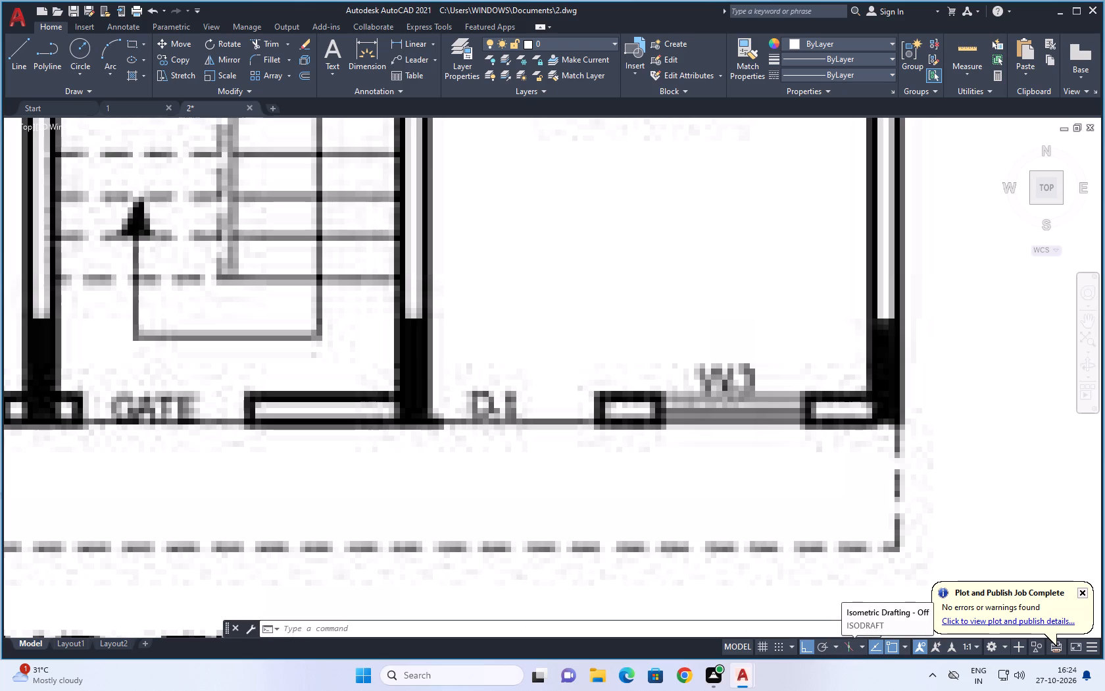
{"action": "scroll", "coordinate": [762, 586], "scroll_direction": "down", "scroll_amount": 5}
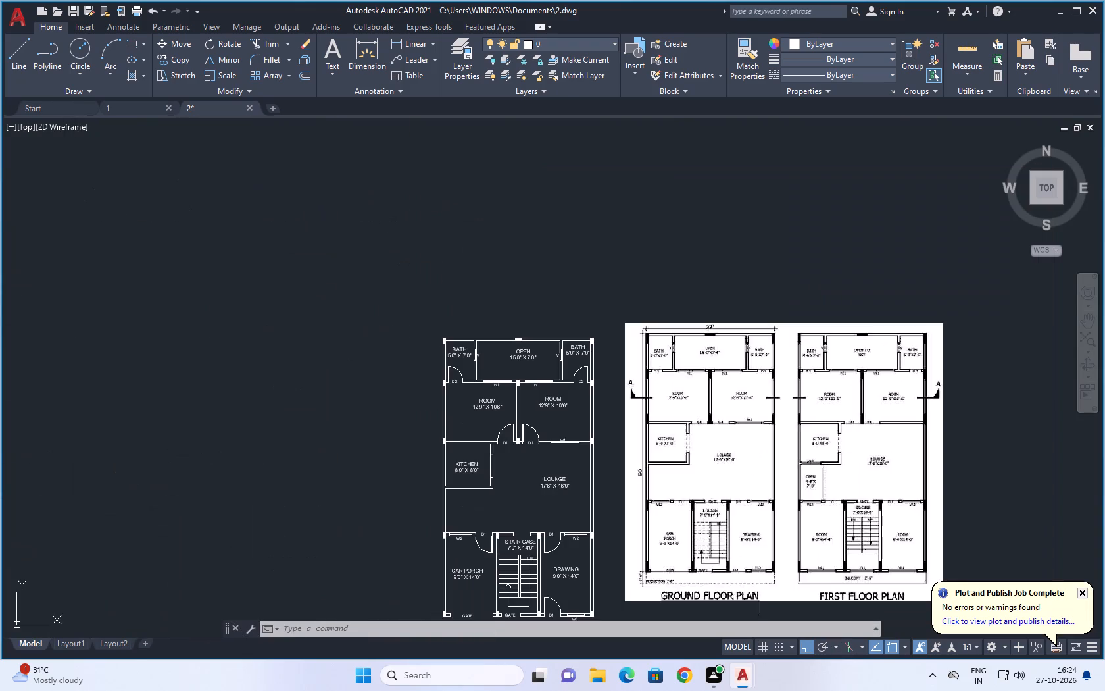
{"action": "scroll", "coordinate": [758, 566], "scroll_direction": "down", "scroll_amount": 2}
{"action": "scroll", "coordinate": [724, 582], "scroll_direction": "up", "scroll_amount": 3}
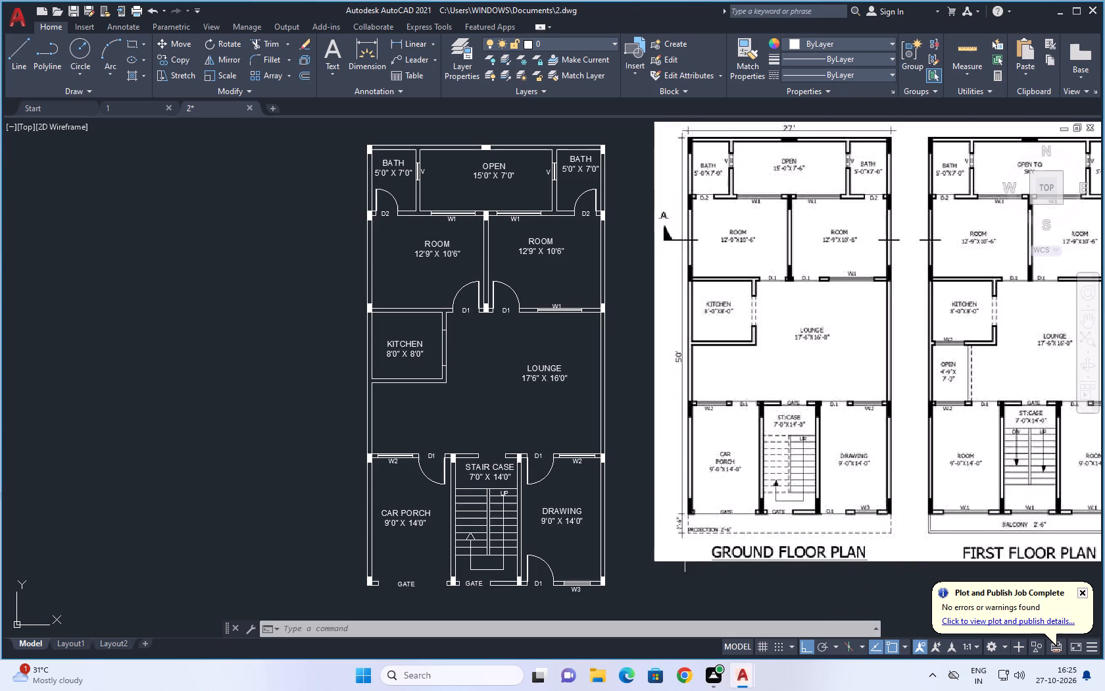
{"action": "scroll", "coordinate": [760, 525], "scroll_direction": "up", "scroll_amount": 1}
{"action": "scroll", "coordinate": [754, 505], "scroll_direction": "down", "scroll_amount": 2}
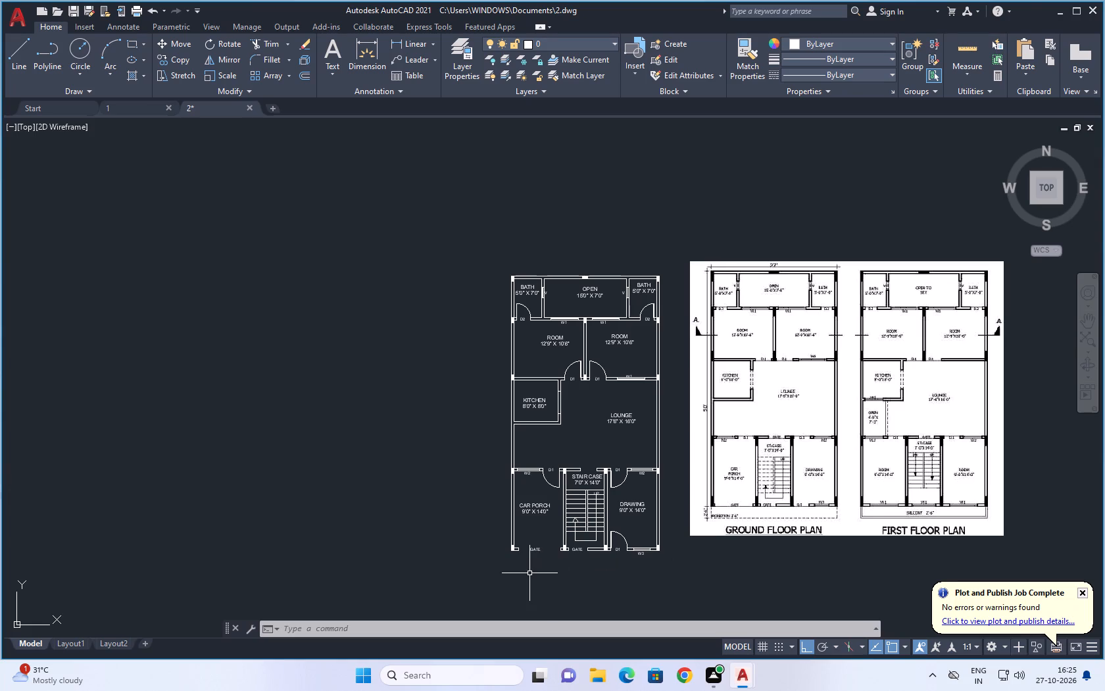
{"action": "scroll", "coordinate": [526, 571], "scroll_direction": "up", "scroll_amount": 2}
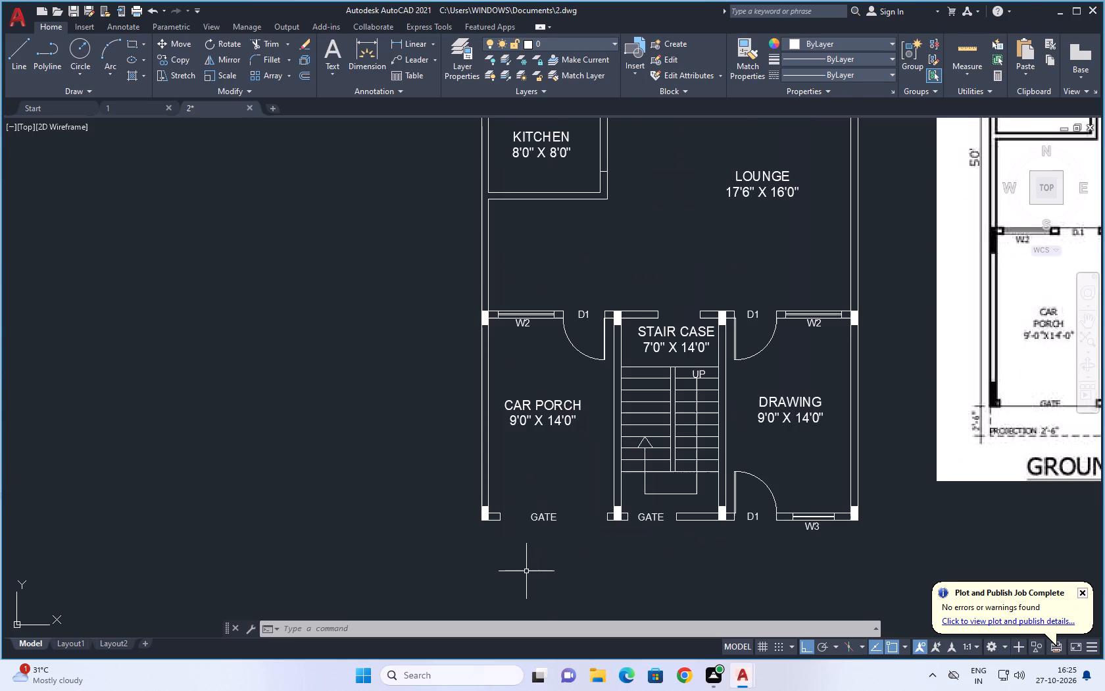
Offset the outer front wall line between the stair case gate and the drawing room door 2.5' outward for the projection.
{"action": "key", "text": "Escape"}
{"action": "key", "text": "Escape"}
{"action": "key", "text": "o"}
{"action": "key", "text": "space"}
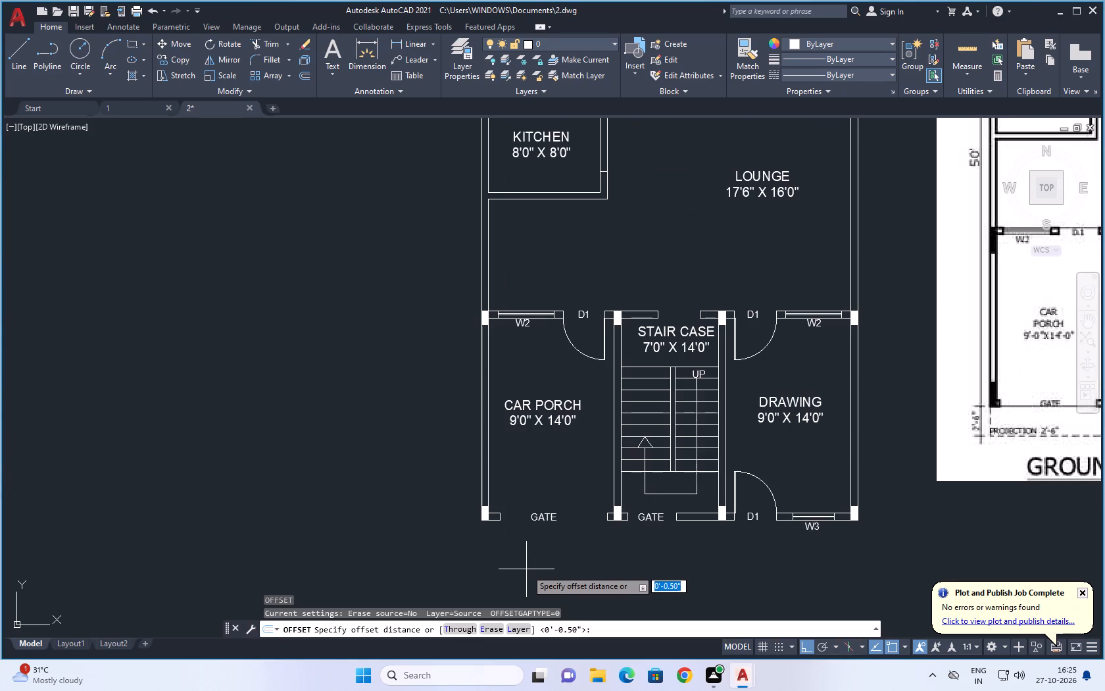
{"action": "type", "text": "2."}
{"action": "type", "text": "5'"}
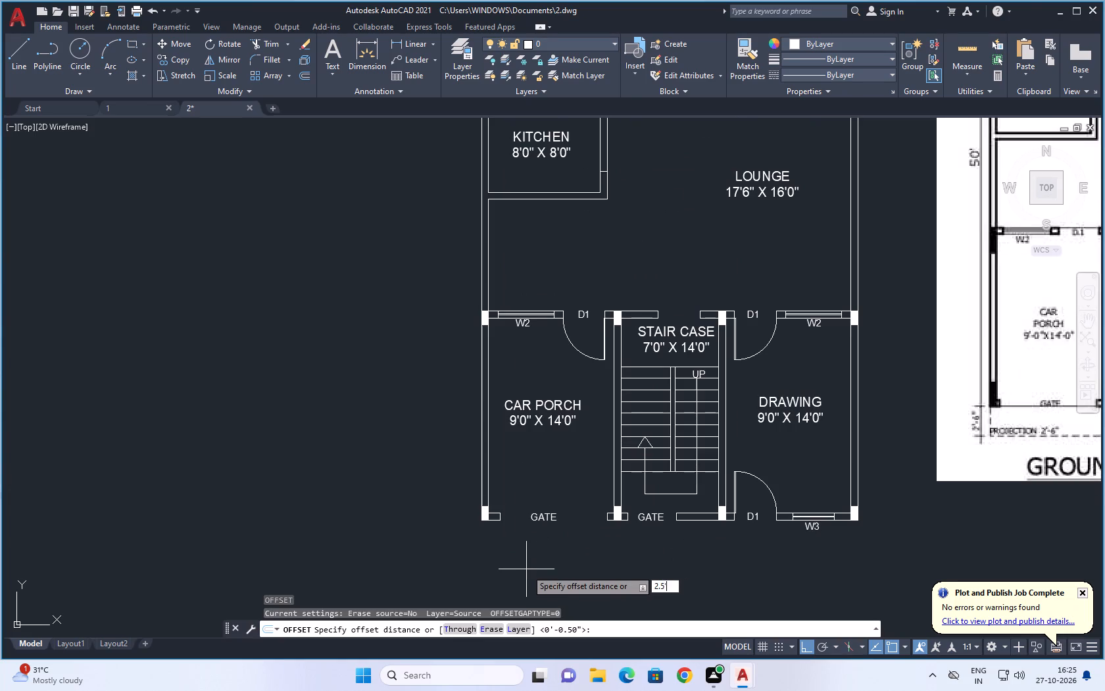
{"action": "key", "text": "space"}
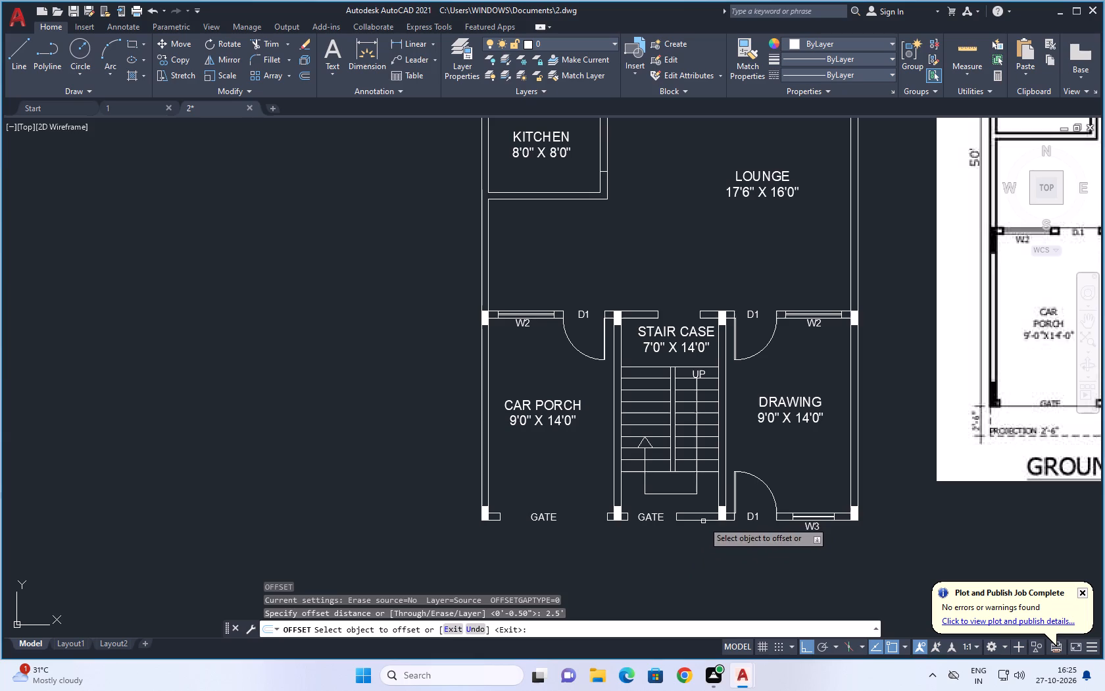
{"action": "left_click", "coordinate": [704, 521]}
{"action": "left_click", "coordinate": [695, 603]}
{"action": "key", "text": "Escape"}
{"action": "key", "text": "g"}
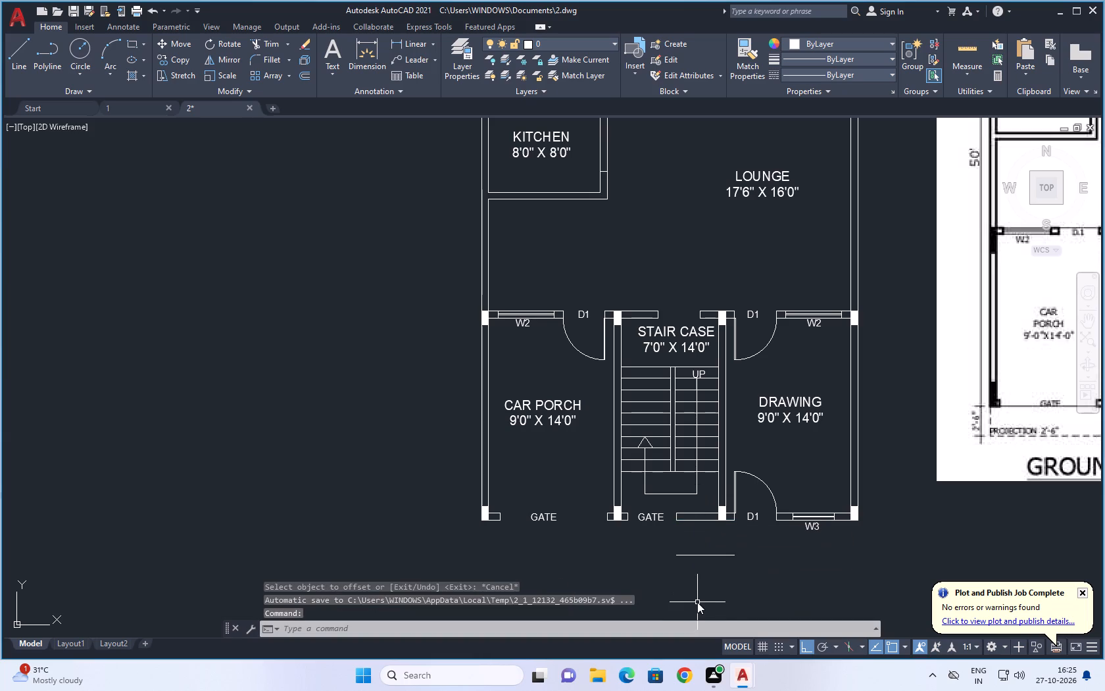
{"action": "key", "text": "Escape"}
{"action": "key", "text": "Escape"}
Fillet the offset projection line with the outer lines of both side walls in Multiple mode to close the projection's two corners.
{"action": "key", "text": "f"}
{"action": "key", "text": "space"}
{"action": "type", "text": "M"}
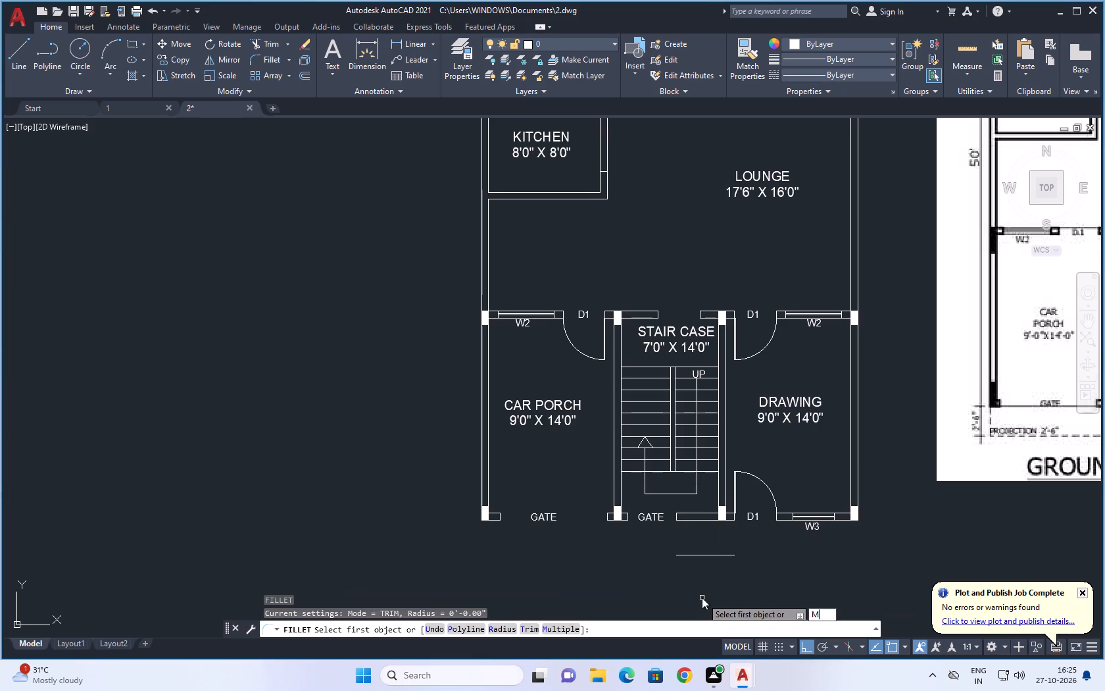
{"action": "key", "text": "space"}
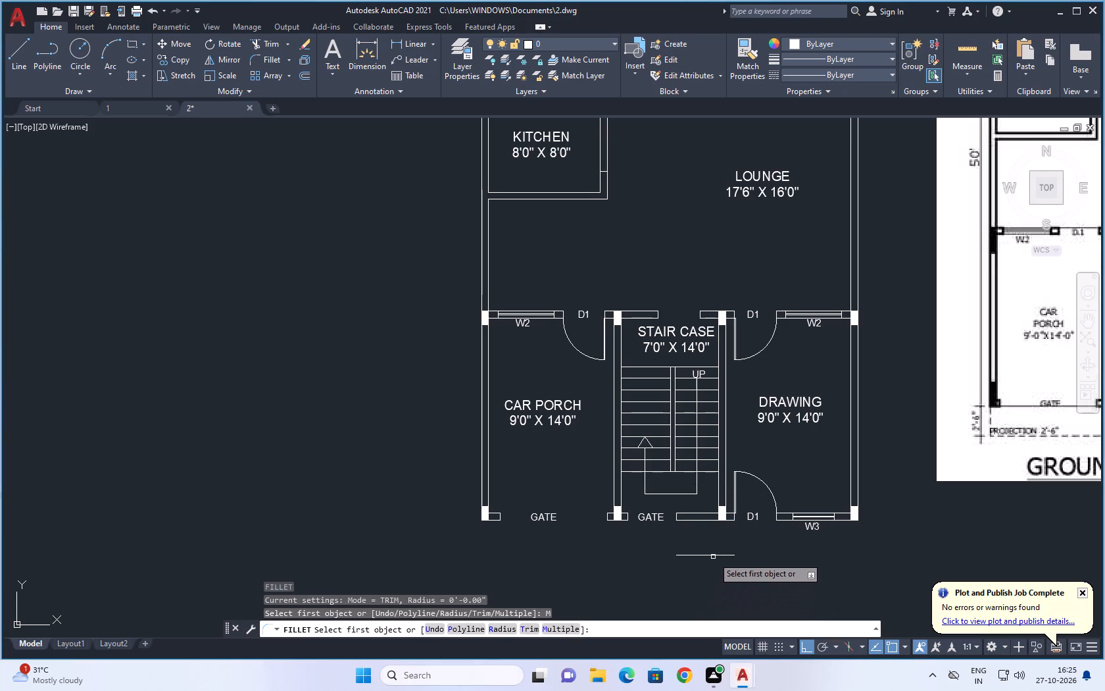
{"action": "left_click", "coordinate": [716, 555]}
{"action": "left_click", "coordinate": [859, 480]}
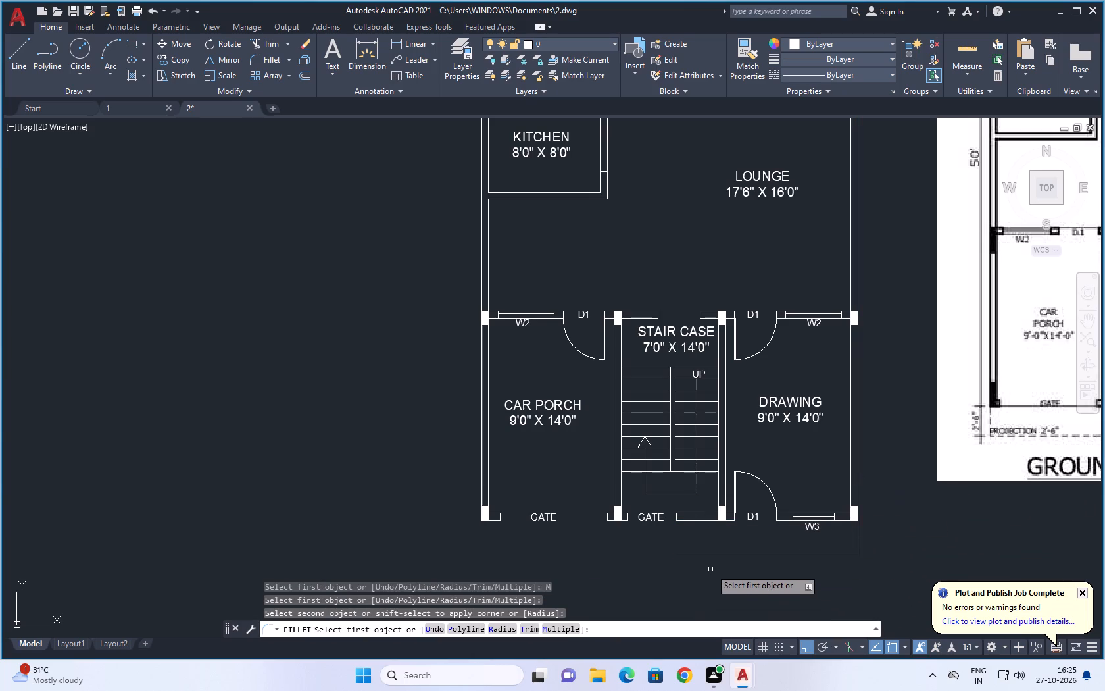
{"action": "left_click", "coordinate": [711, 555]}
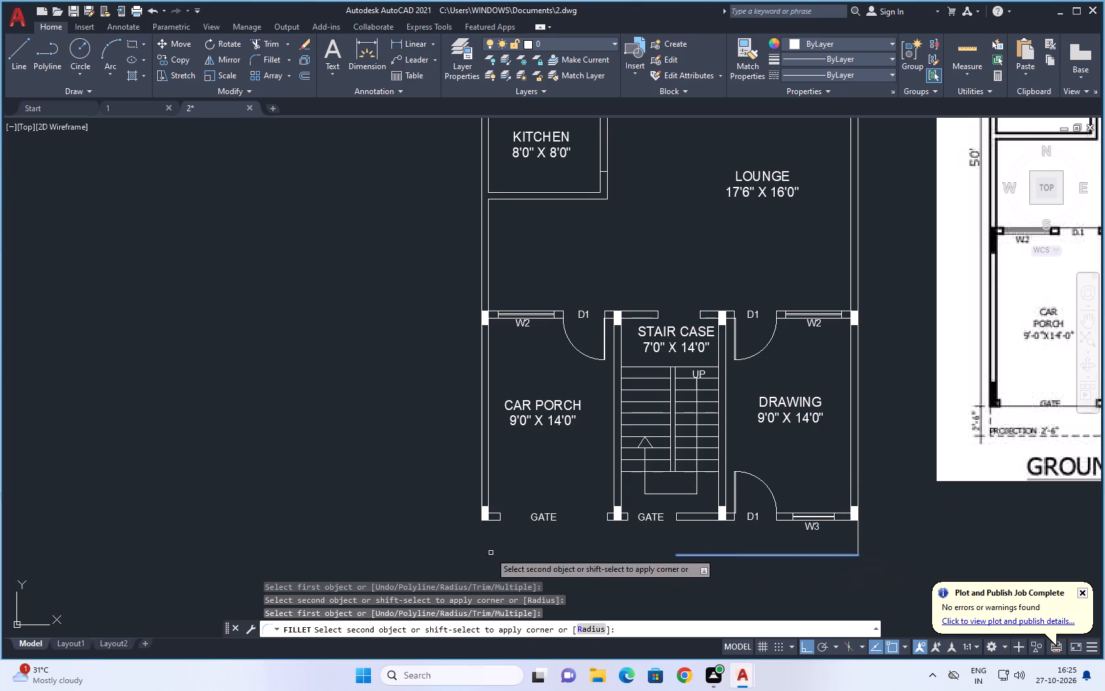
{"action": "left_click", "coordinate": [481, 482]}
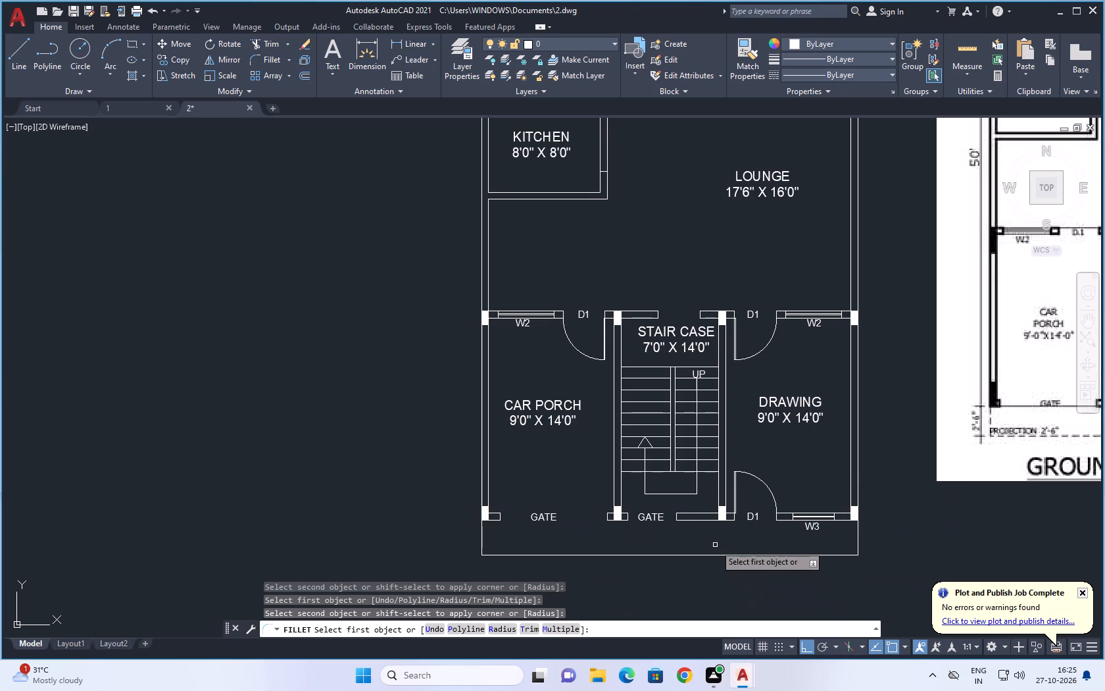
{"action": "scroll", "coordinate": [715, 546], "scroll_direction": "down", "scroll_amount": 2}
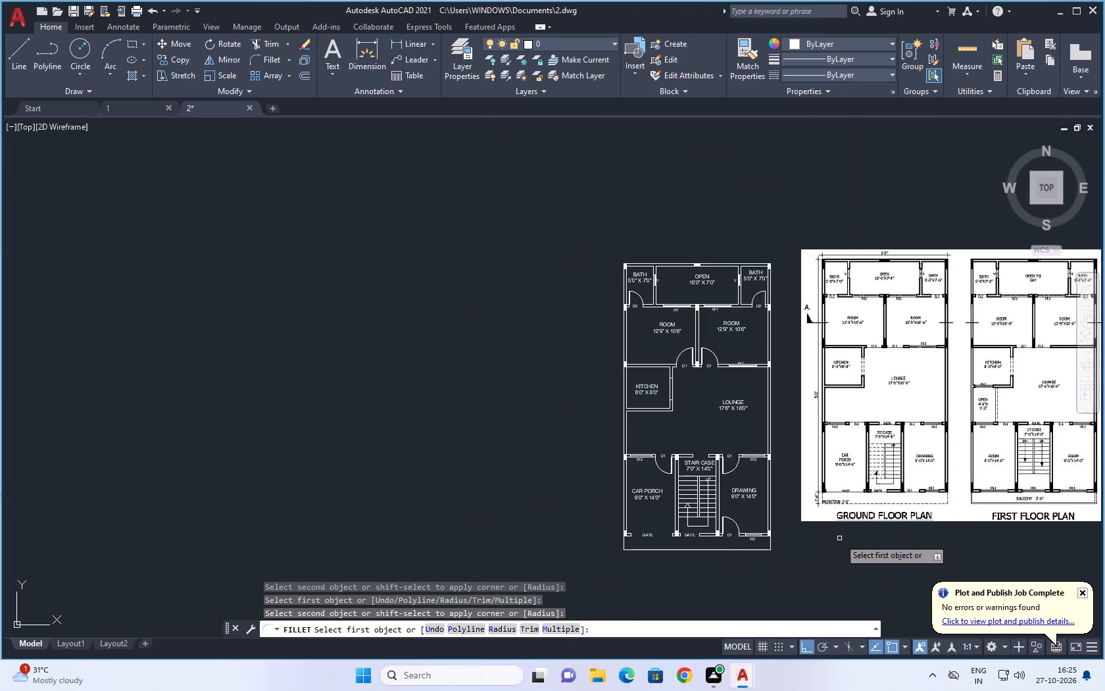
Break the outer lines of both side walls at the front wall's outer corners, separating the projection's two side segments.
{"action": "scroll", "coordinate": [743, 555], "scroll_direction": "up", "scroll_amount": 2}
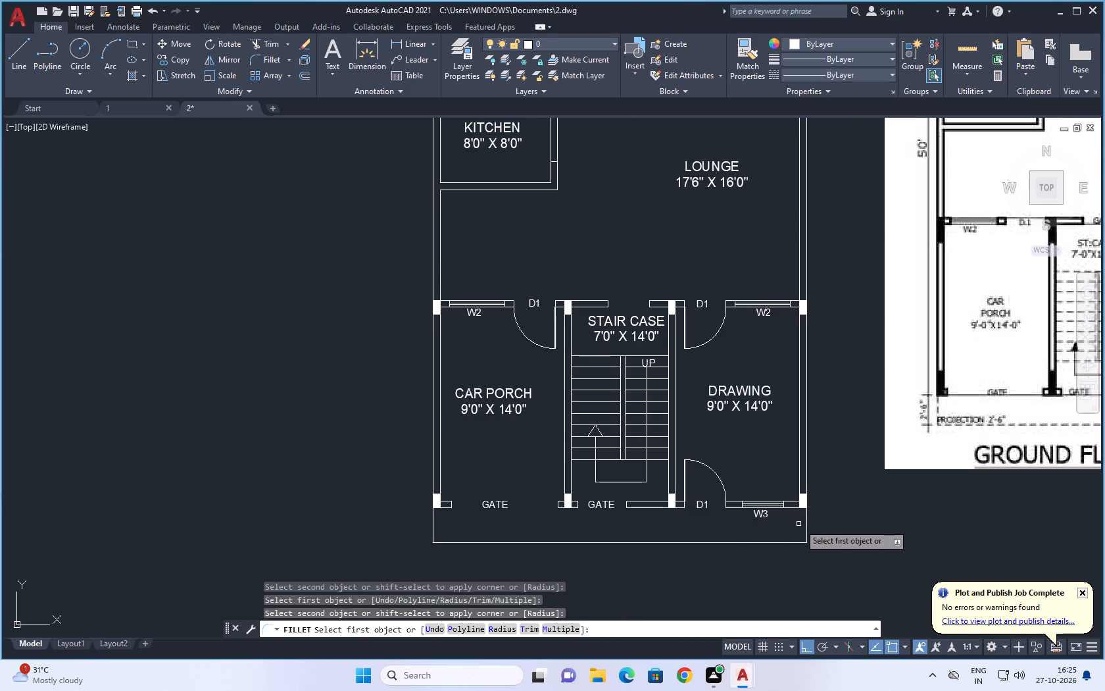
{"action": "key", "text": "Escape"}
{"action": "type", "text": "BR"}
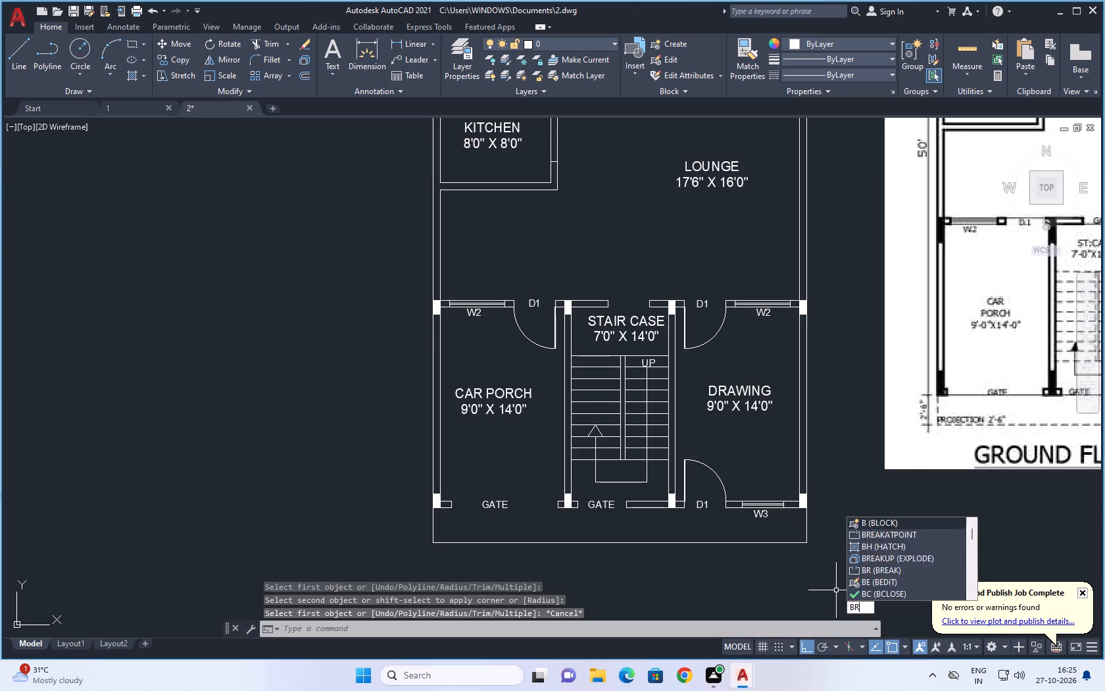
{"action": "left_click", "coordinate": [906, 535]}
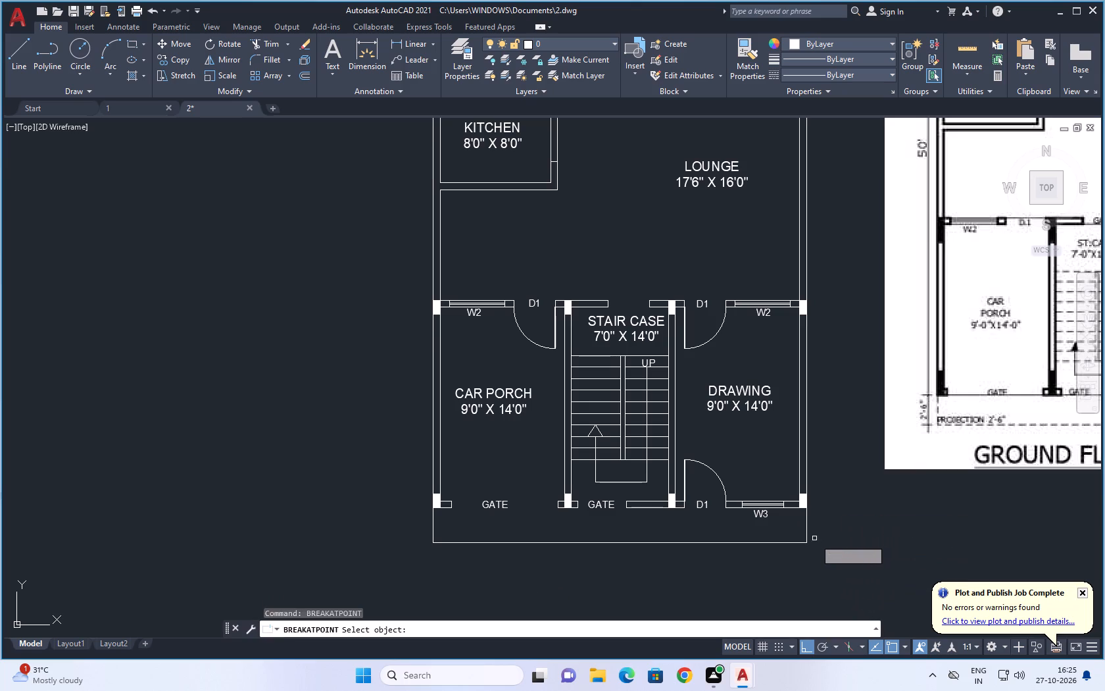
{"action": "left_click", "coordinate": [808, 533]}
{"action": "left_click", "coordinate": [806, 509]}
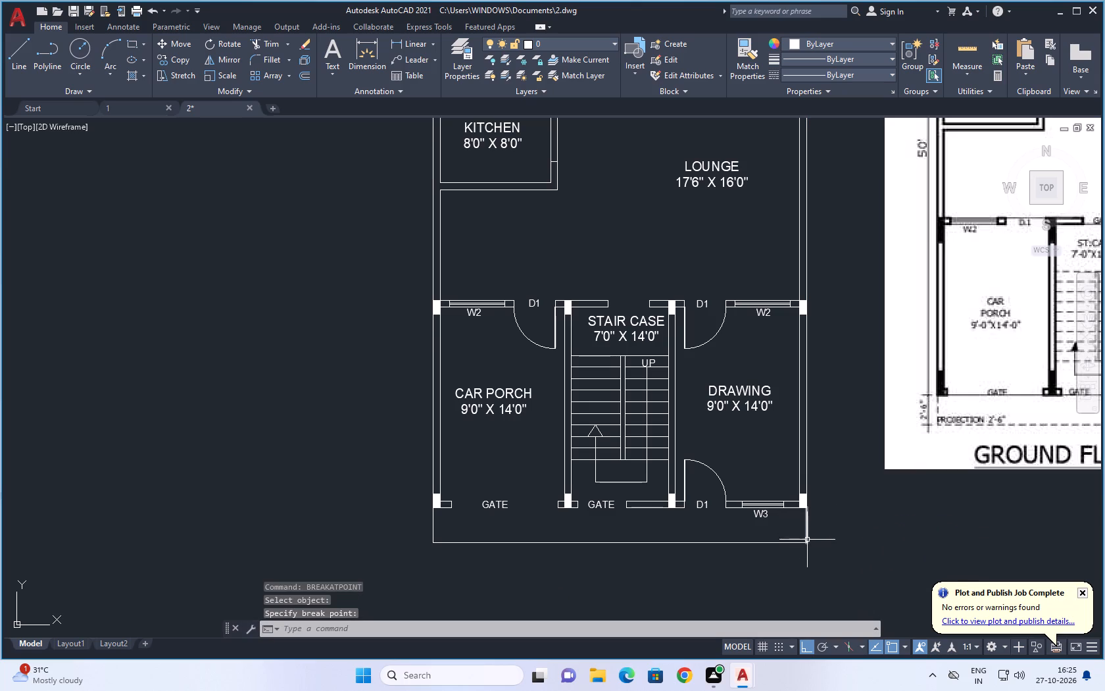
{"action": "key", "text": "b"}
{"action": "key", "text": "Escape"}
{"action": "key", "text": "space"}
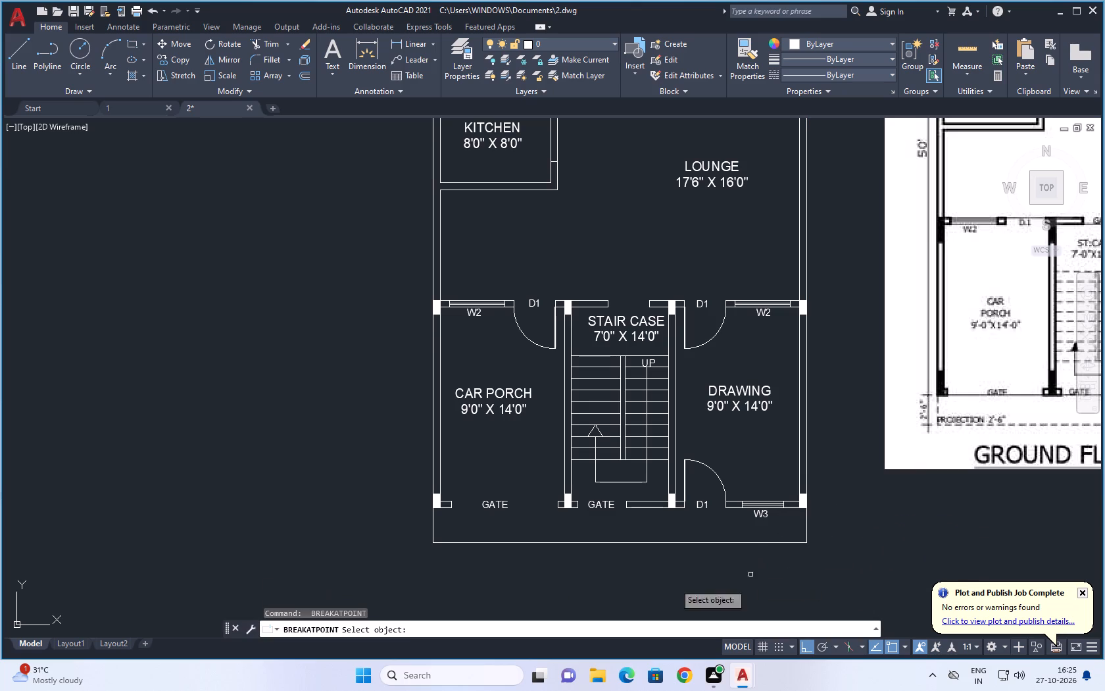
{"action": "left_click", "coordinate": [432, 518]}
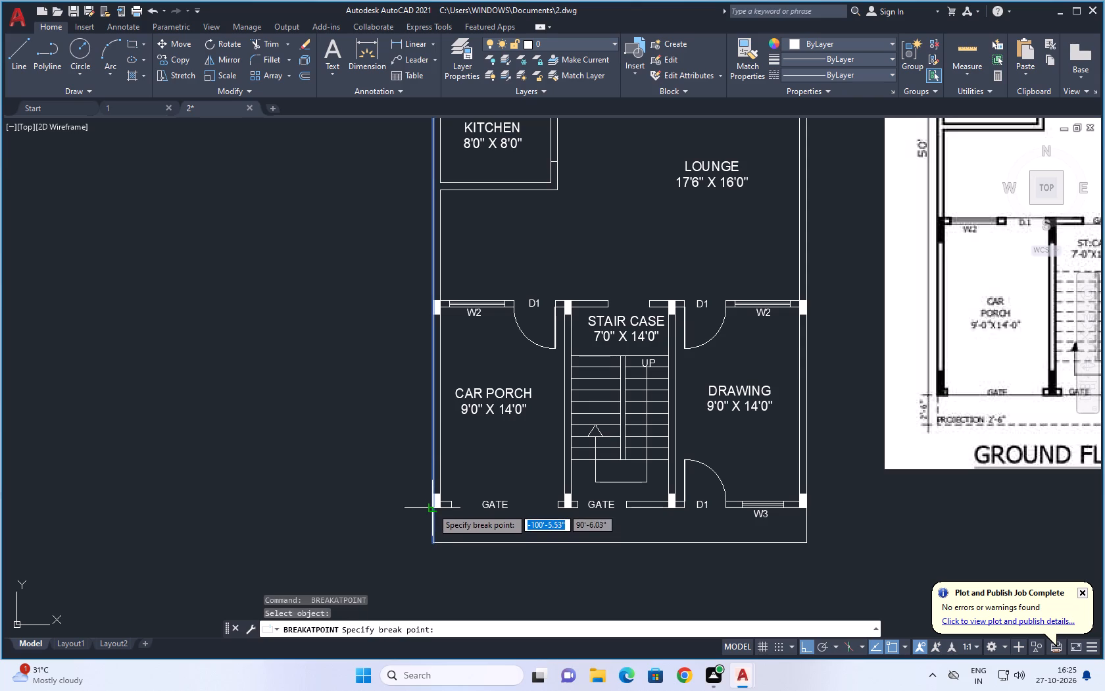
{"action": "left_click", "coordinate": [432, 508]}
{"action": "key", "text": "Escape"}
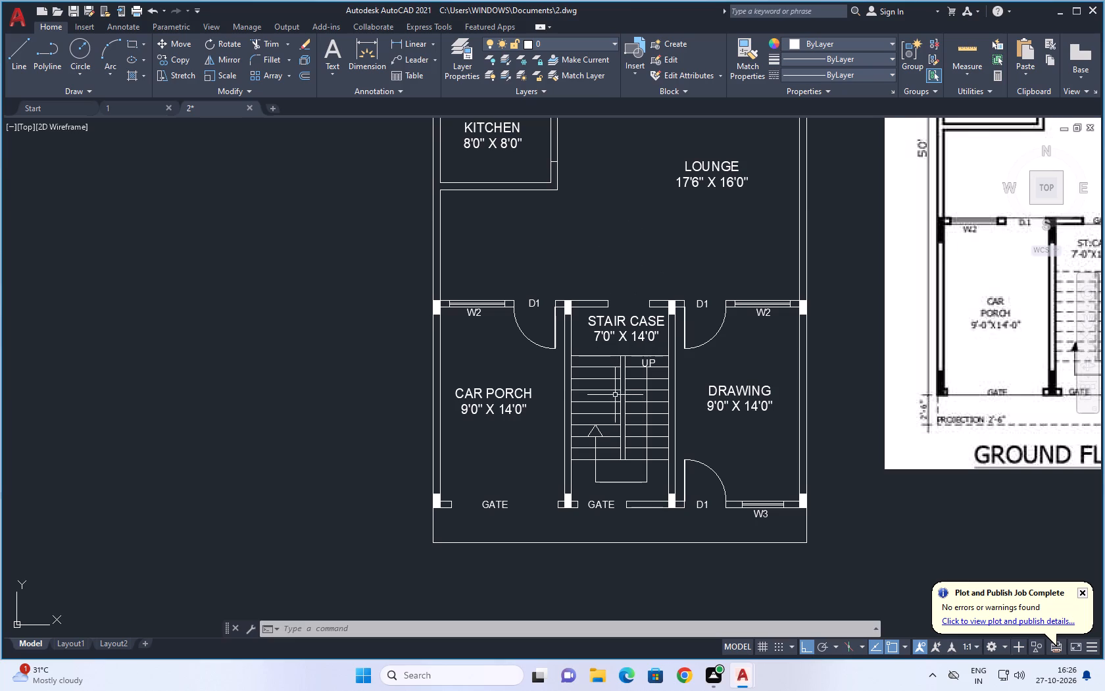
Copy the complete ground floor plan horizontally about 94'-7" to the far side of the reference image, beside its first floor plan.
{"action": "scroll", "coordinate": [615, 395], "scroll_direction": "down", "scroll_amount": 1}
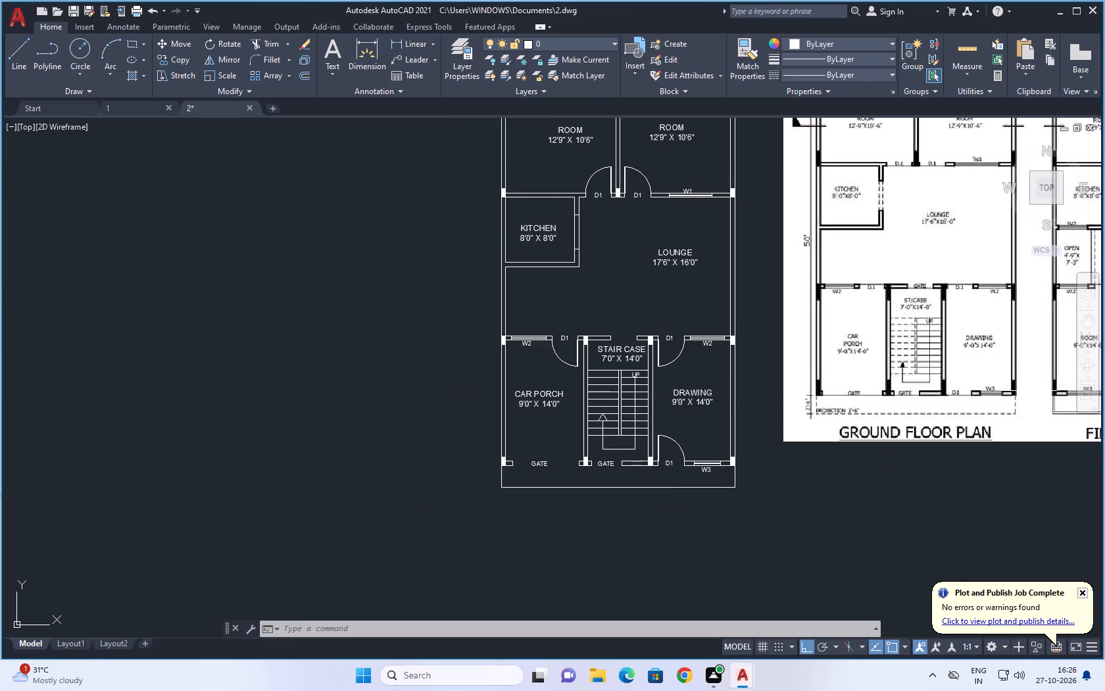
{"action": "scroll", "coordinate": [879, 406], "scroll_direction": "down", "scroll_amount": 1}
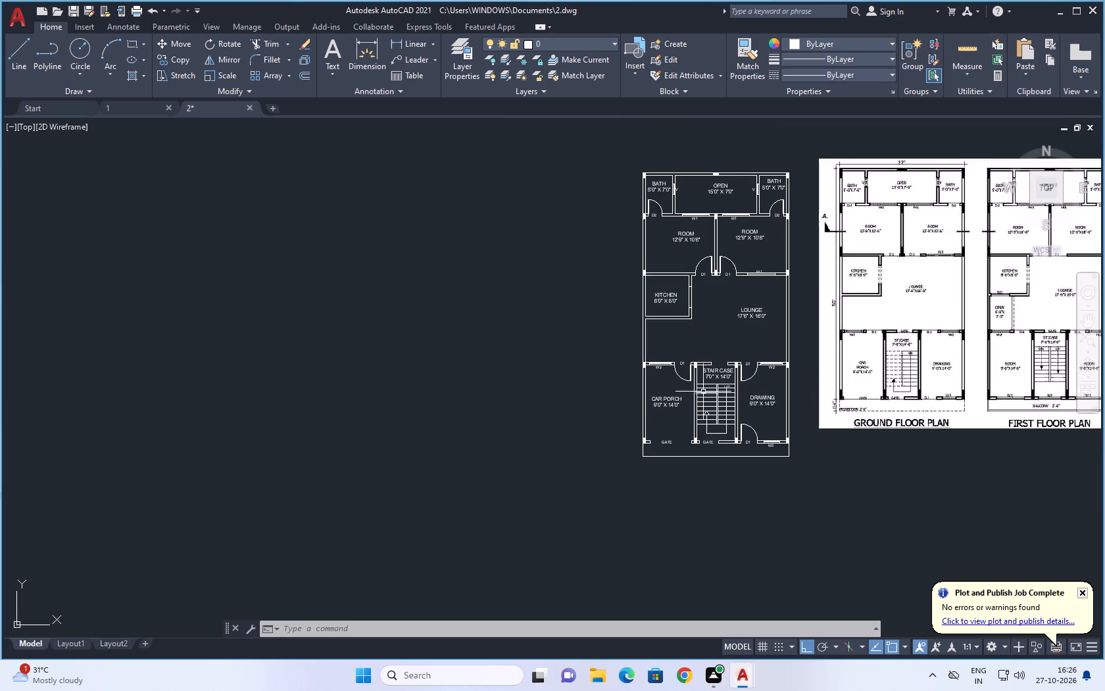
{"action": "left_click_drag", "start_coordinate": [798, 160], "coordinate": [798, 452]}
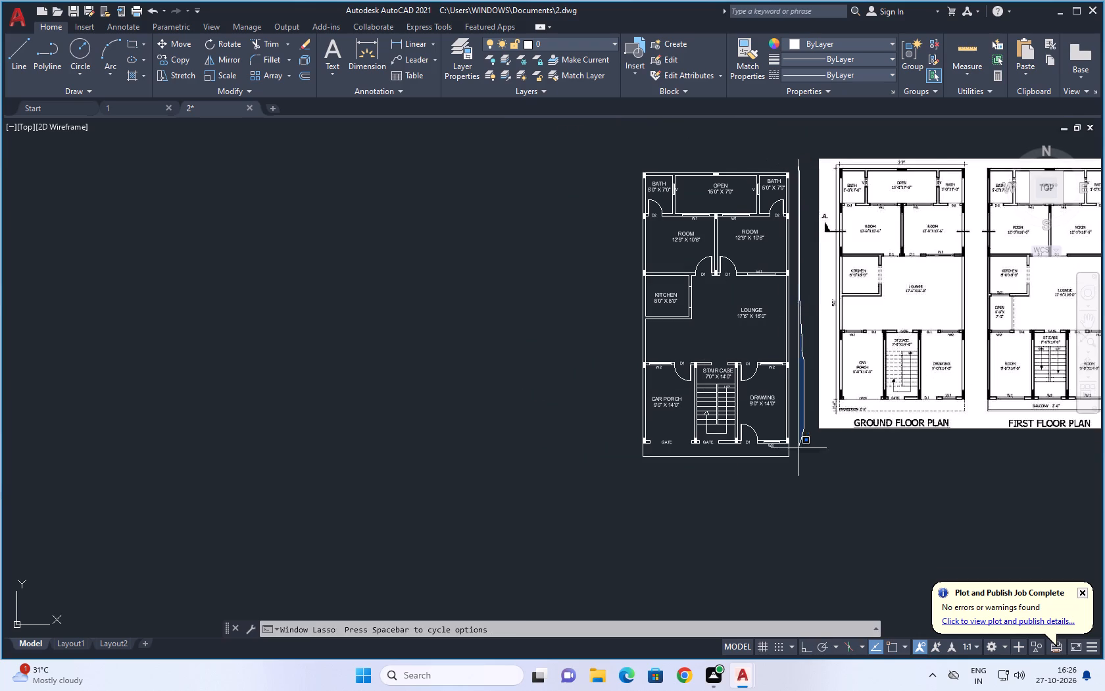
{"action": "left_click_drag", "start_coordinate": [798, 452], "coordinate": [646, 156]}
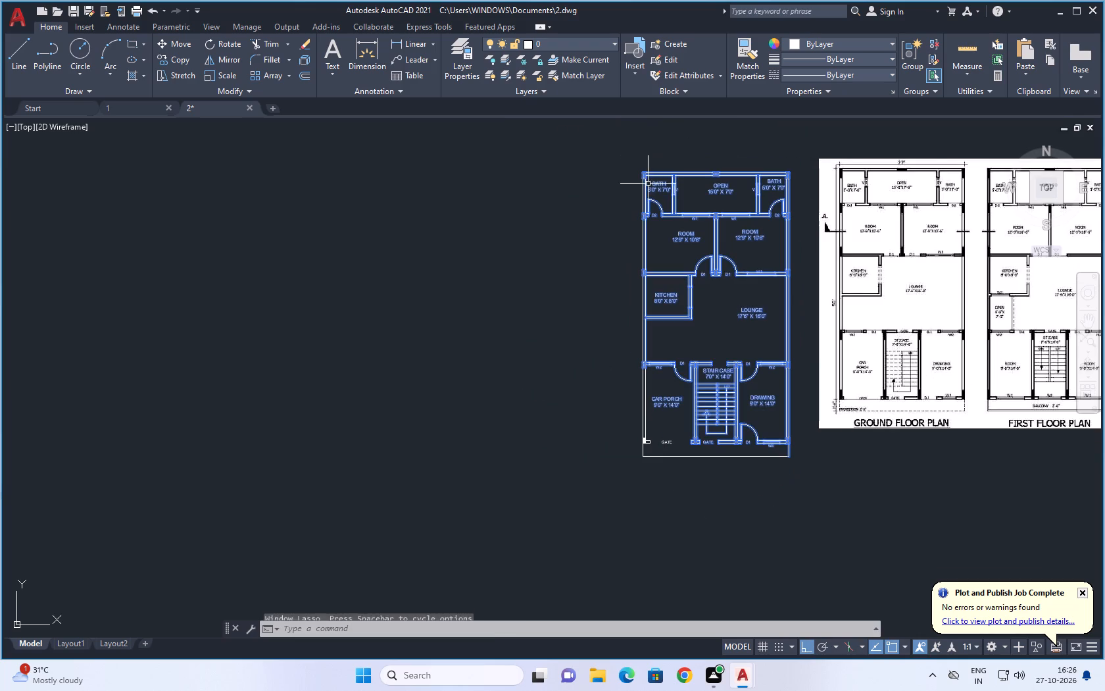
{"action": "left_click_drag", "start_coordinate": [820, 440], "coordinate": [616, 218]}
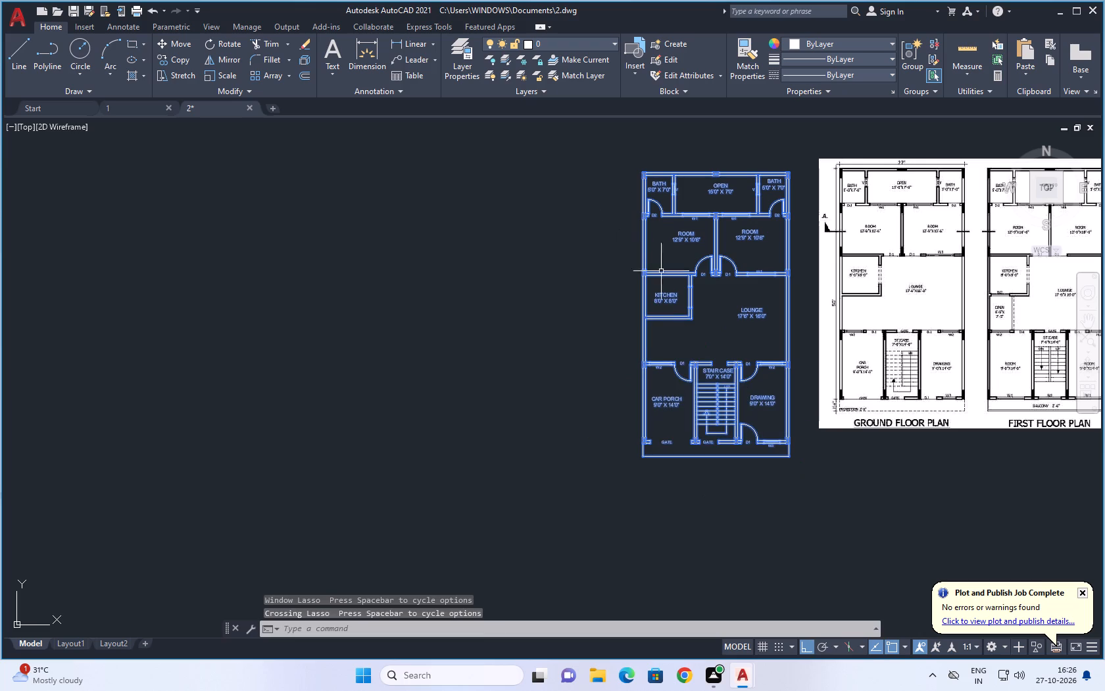
{"action": "right_click", "coordinate": [630, 338]}
{"action": "left_click", "coordinate": [675, 451]}
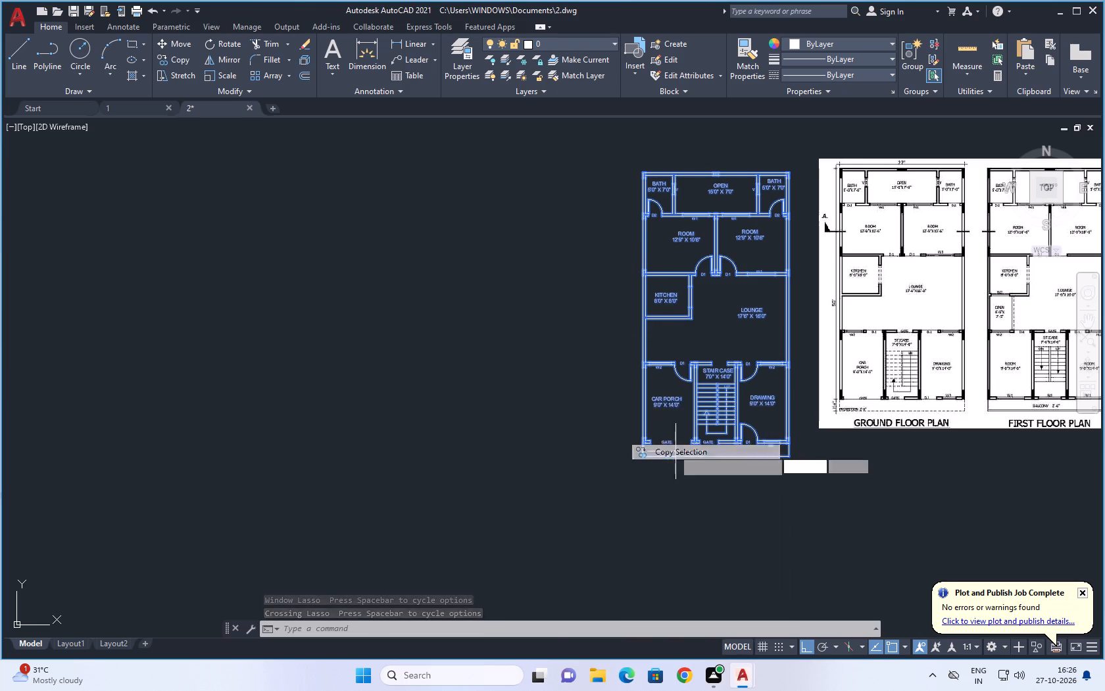
{"action": "left_click", "coordinate": [640, 174]}
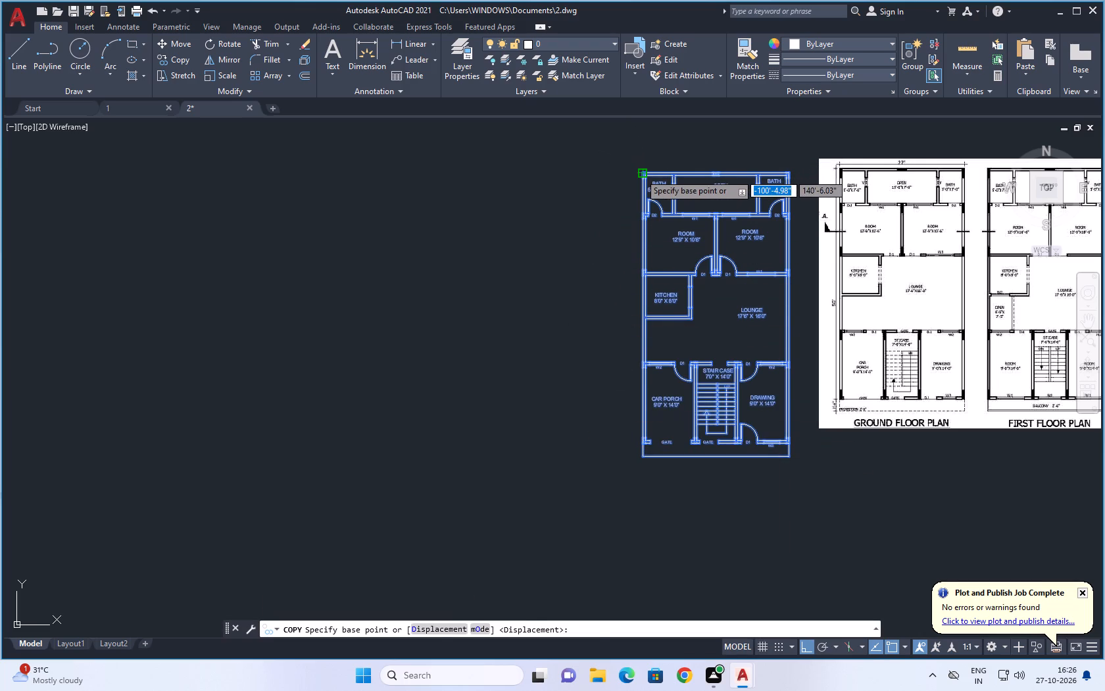
{"action": "scroll", "coordinate": [558, 226], "scroll_direction": "down", "scroll_amount": 3}
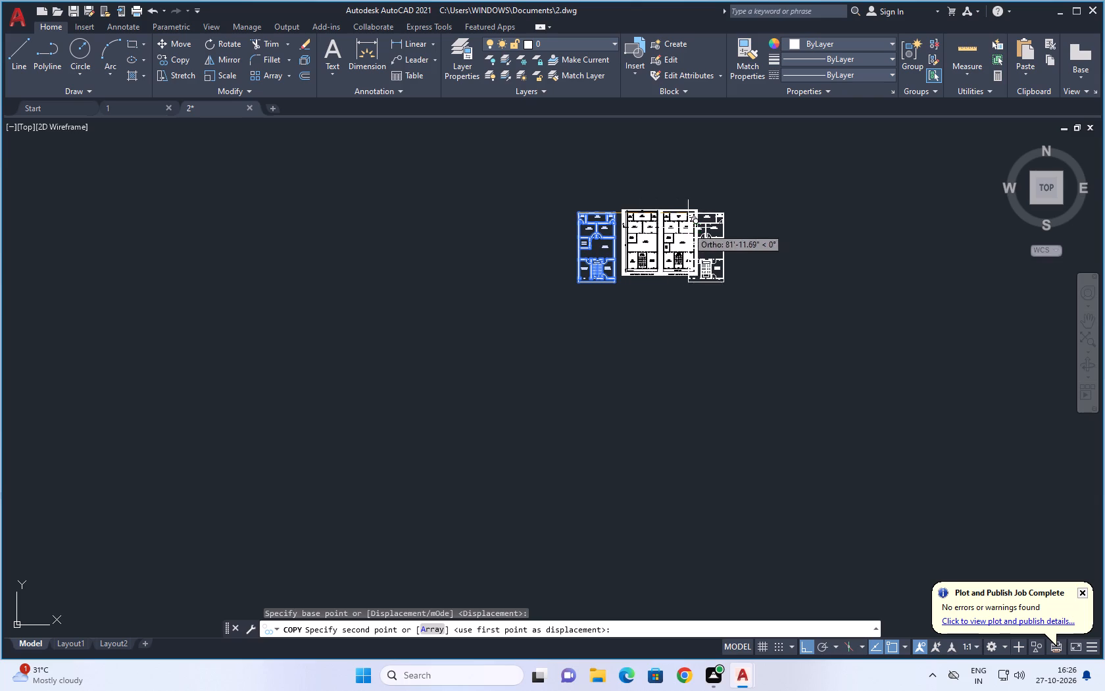
{"action": "scroll", "coordinate": [709, 227], "scroll_direction": "up", "scroll_amount": 3}
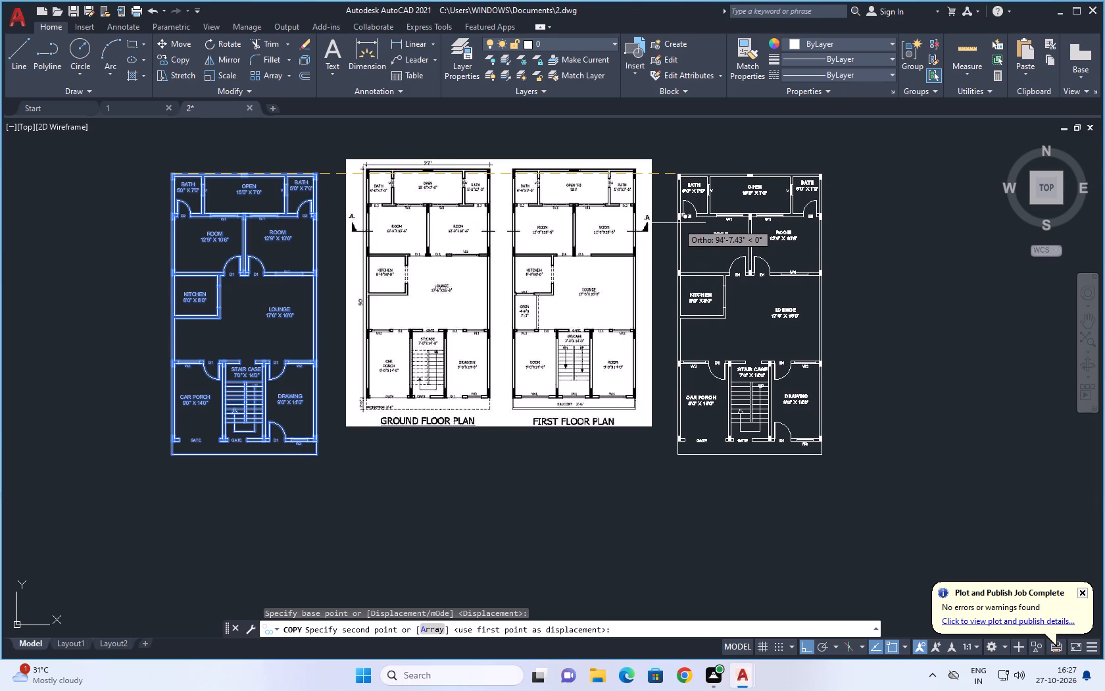
{"action": "left_click", "coordinate": [677, 223]}
{"action": "key", "text": "grave"}
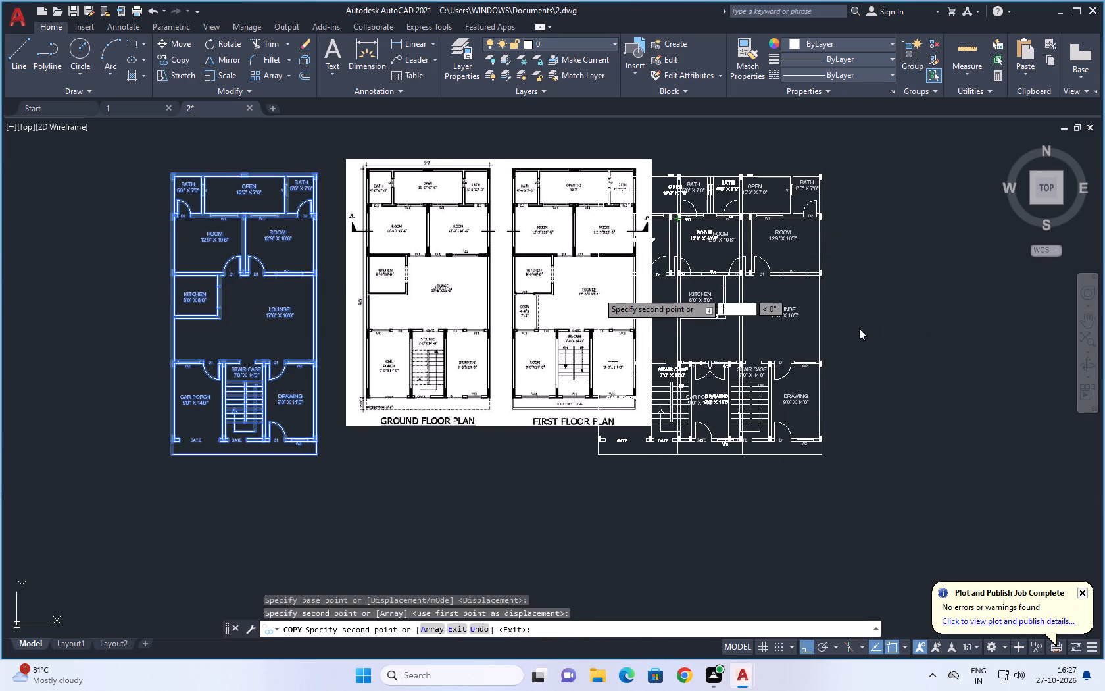
{"action": "key", "text": "grave"}
{"action": "key", "text": "BackSpace"}
{"action": "key", "text": "BackSpace"}
{"action": "key", "text": "BackSpace"}
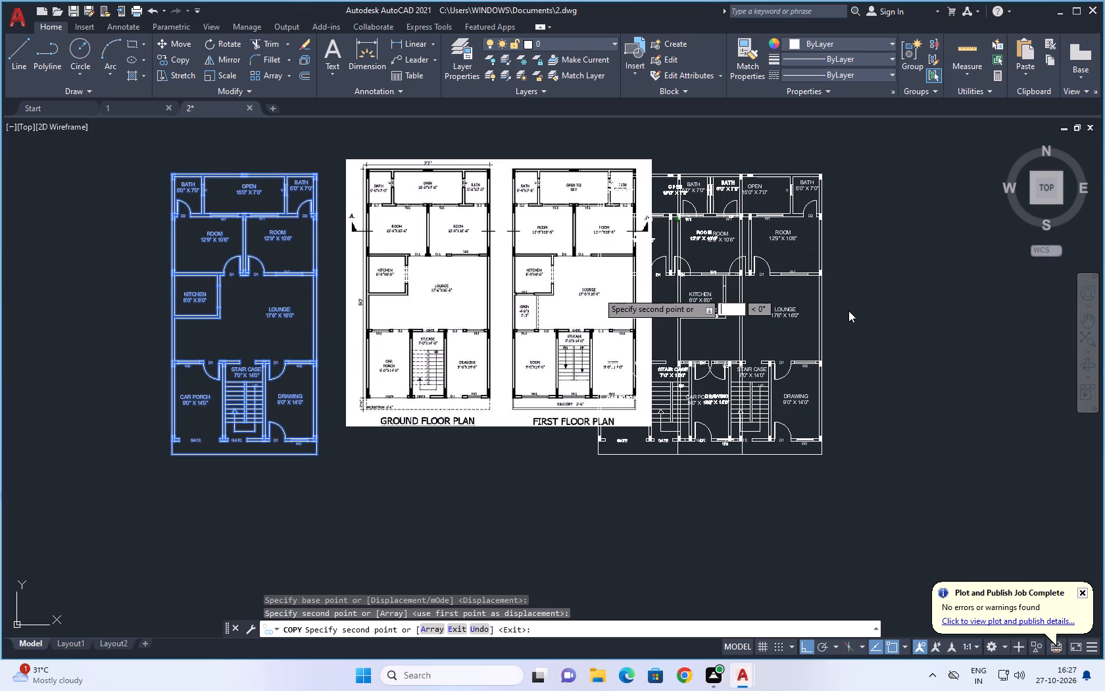
{"action": "key", "text": "Escape"}
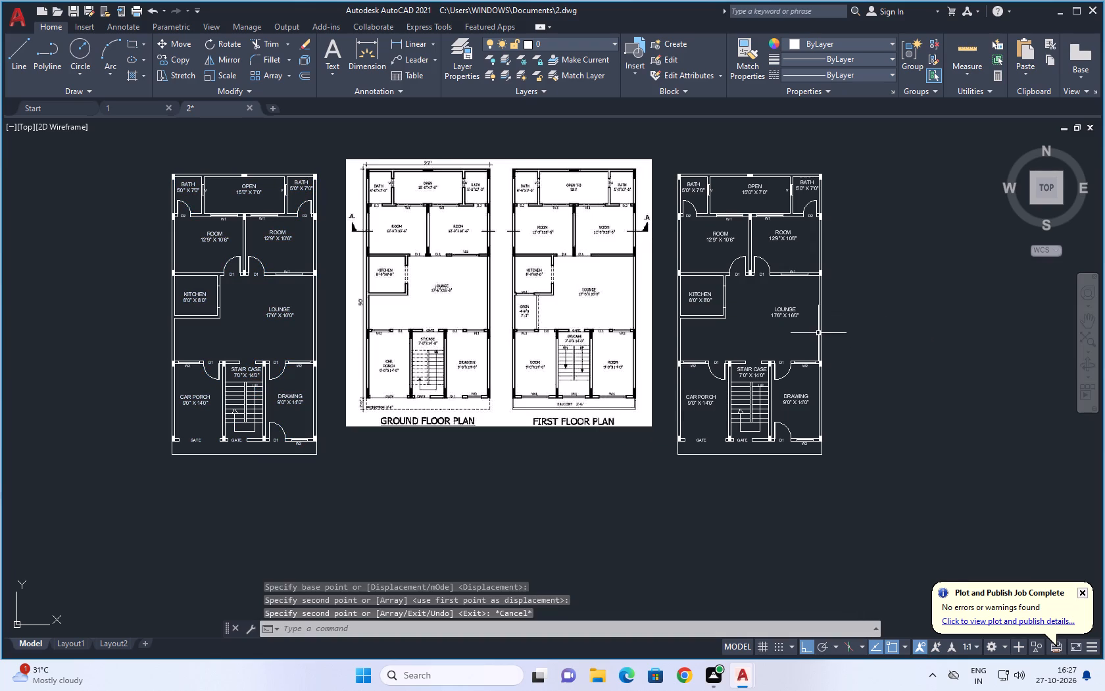
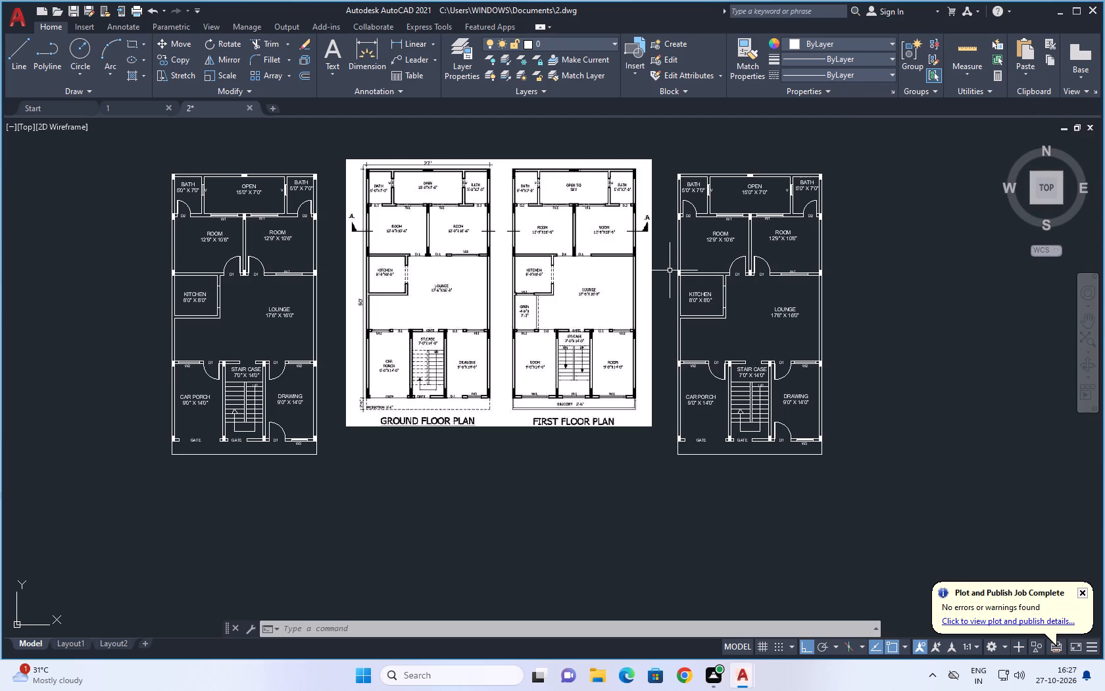
Undo the last copy of the ground floor plan.
{"action": "key", "text": "ctrl+z"}
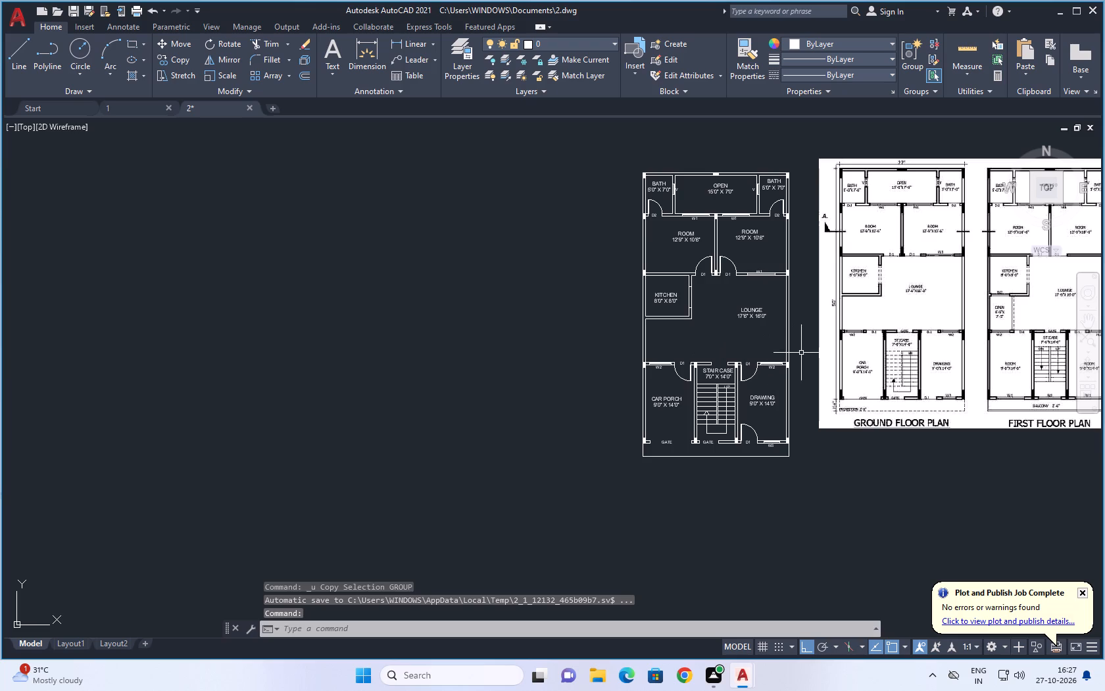
Load the ACAD_ISO02W100 ISO dash linetype into the drawing.
{"action": "scroll", "coordinate": [689, 288], "scroll_direction": "up", "scroll_amount": 3}
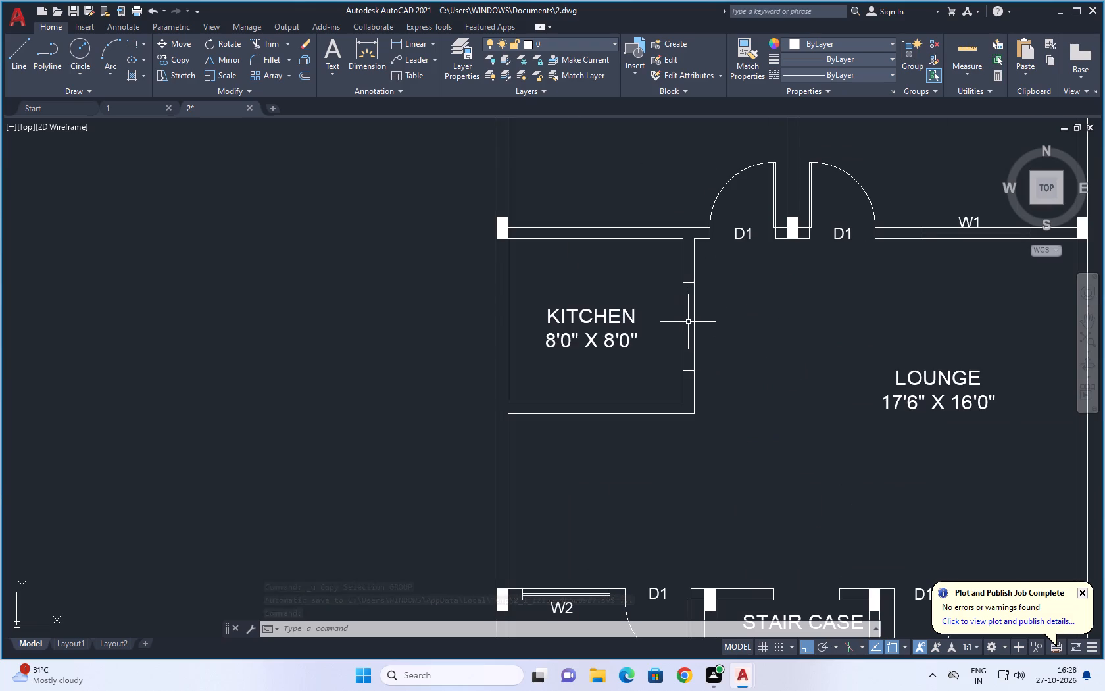
{"action": "key", "text": "l"}
{"action": "key", "text": "t"}
{"action": "key", "text": "space"}
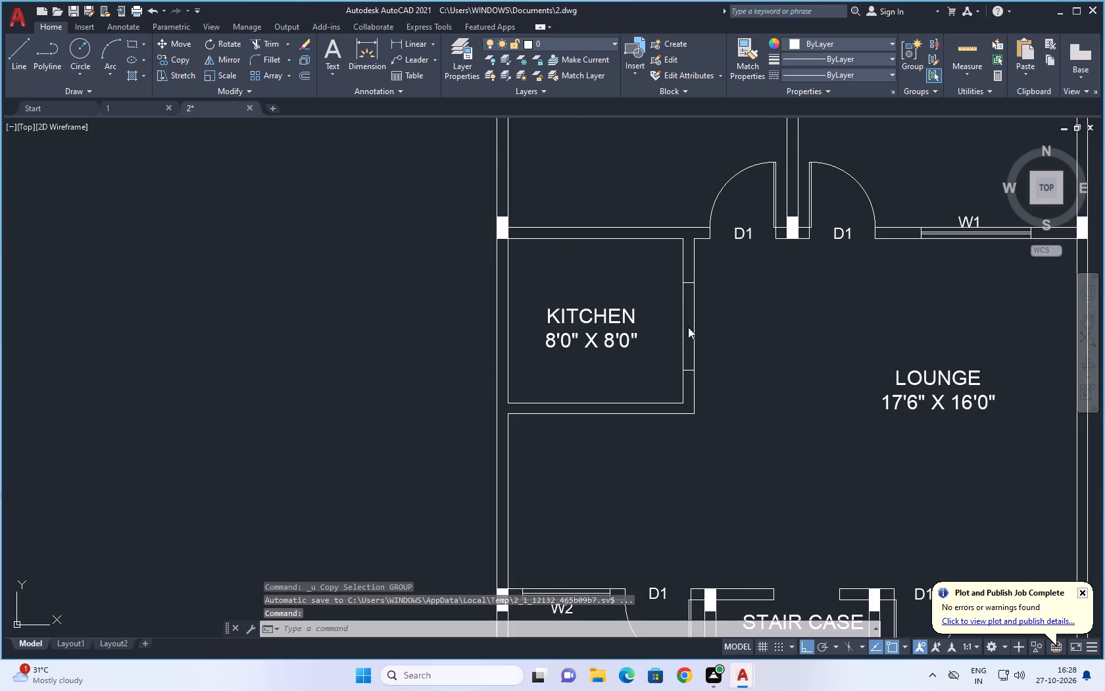
{"action": "left_click", "coordinate": [660, 223]}
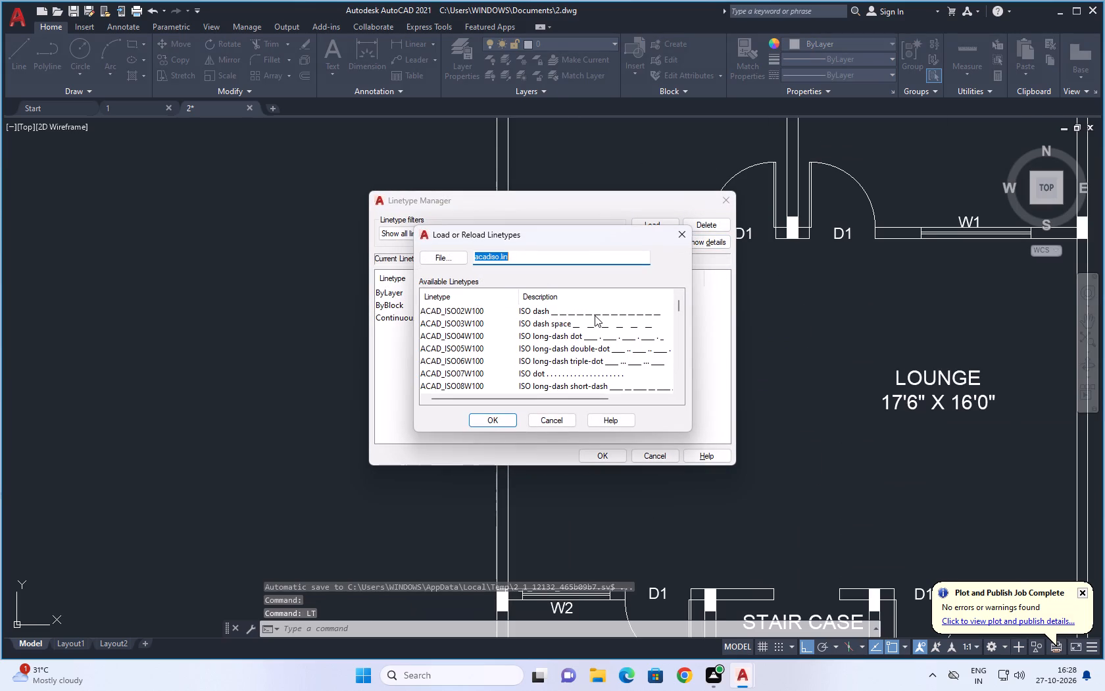
{"action": "left_click", "coordinate": [595, 315]}
{"action": "left_click", "coordinate": [508, 419]}
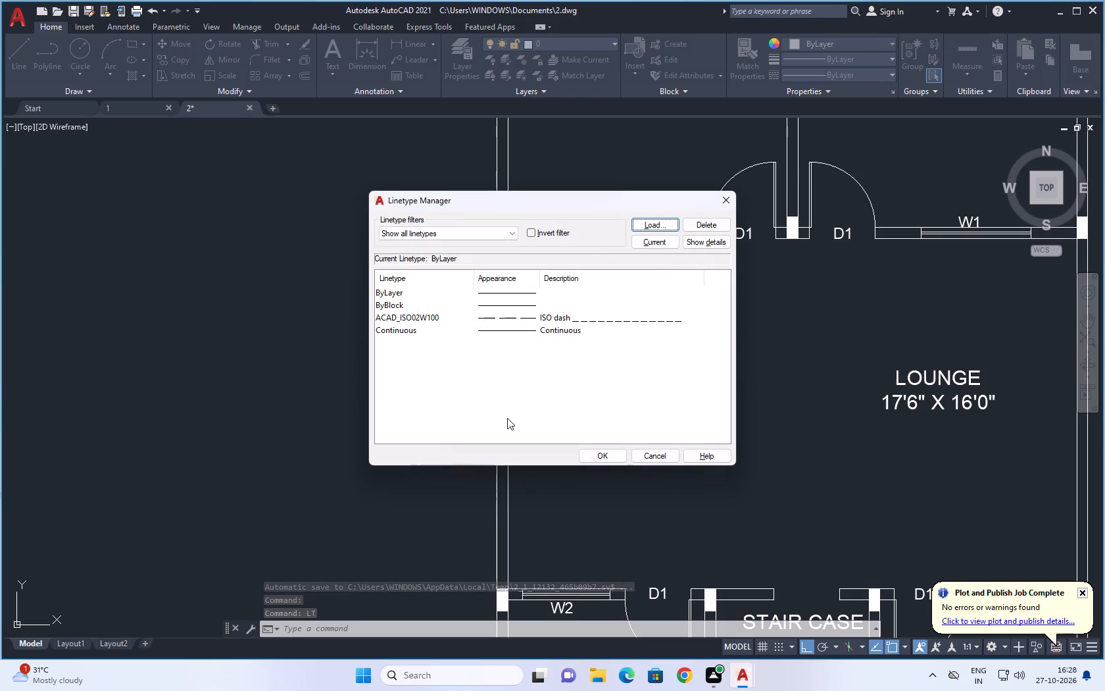
{"action": "left_click", "coordinate": [597, 459]}
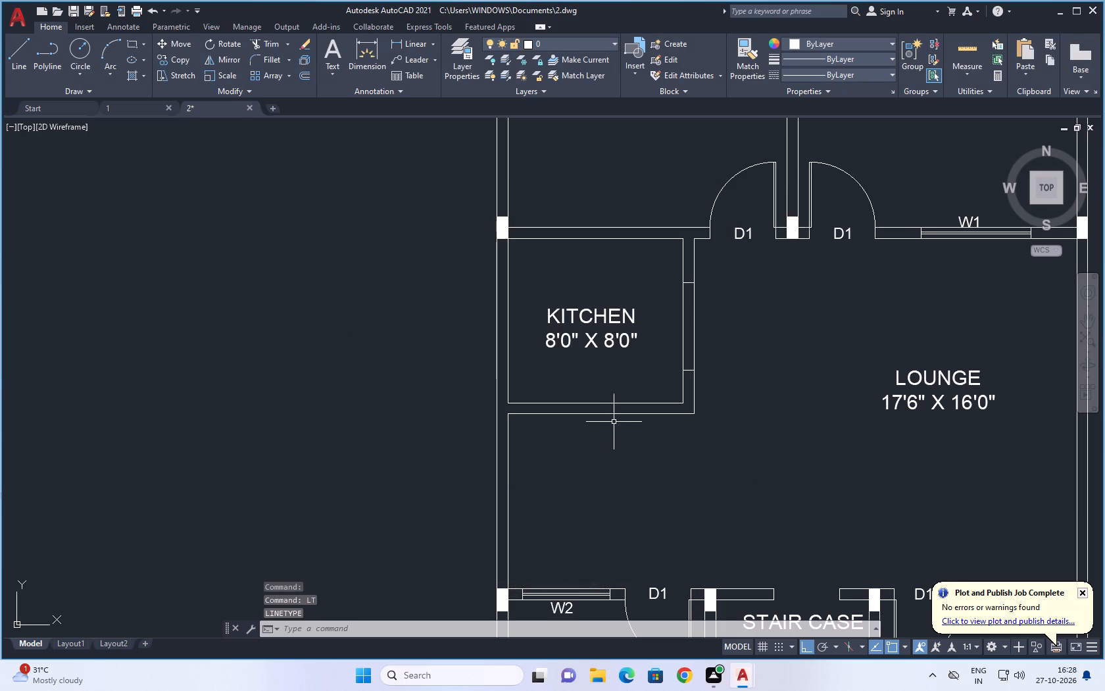
Change the linetype of the two opening lines in the kitchen's lounge-side wall to ACAD_ISO02W100.
{"action": "key", "text": "ctrl+1"}
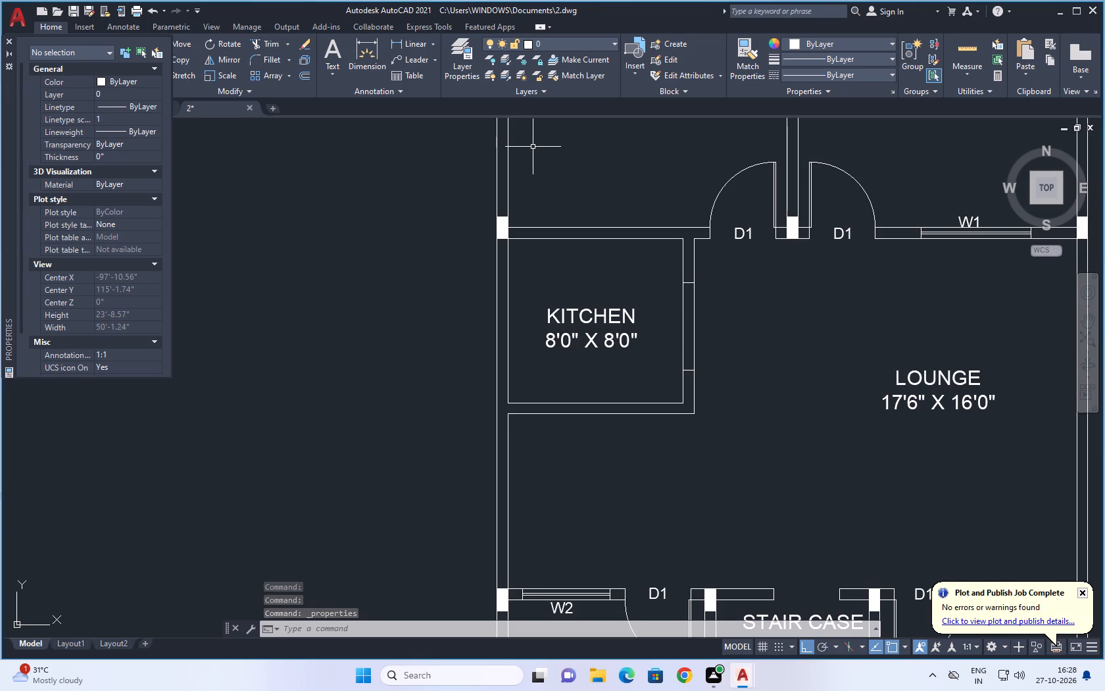
{"action": "scroll", "coordinate": [574, 236], "scroll_direction": "down", "scroll_amount": 1}
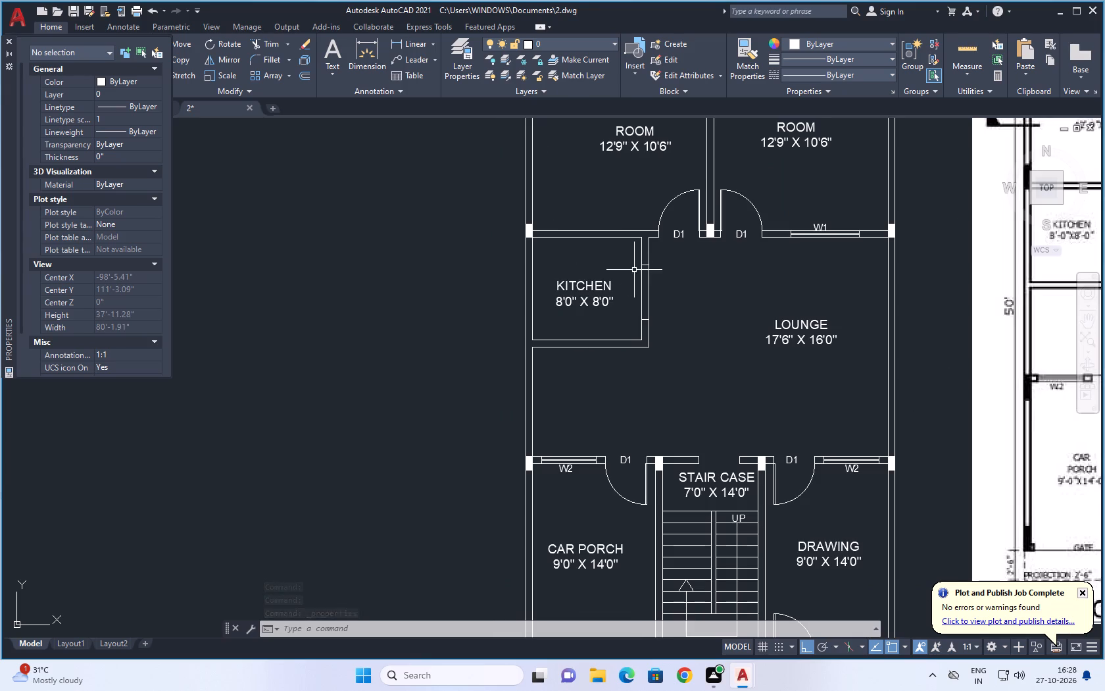
{"action": "left_click", "coordinate": [643, 281]}
{"action": "left_click", "coordinate": [650, 280]}
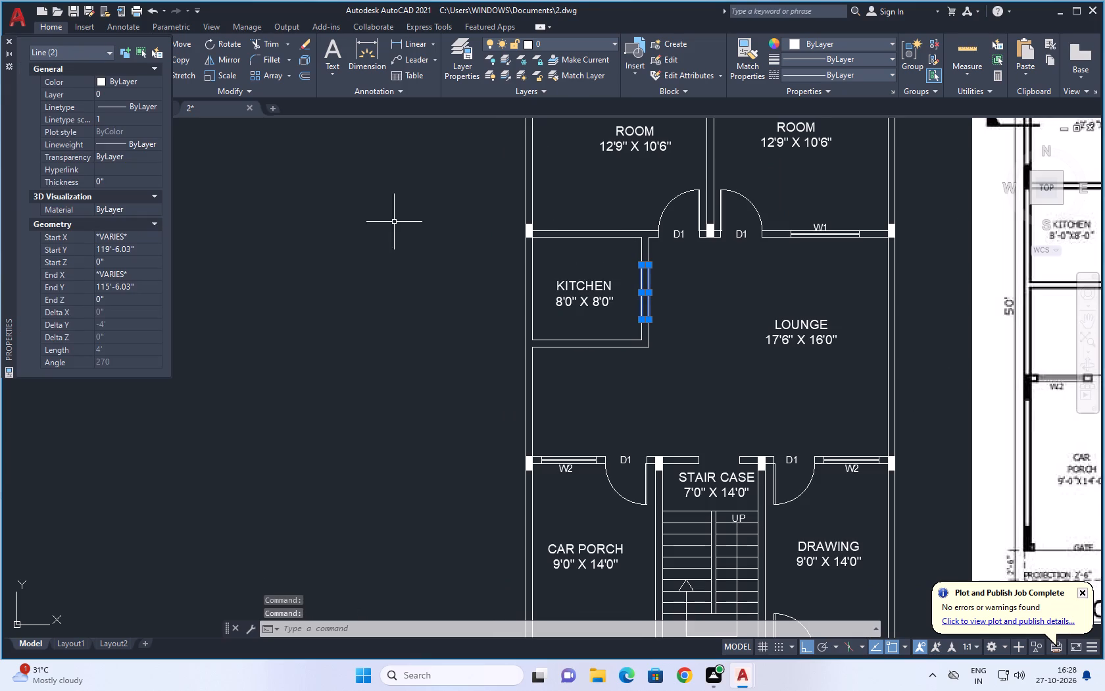
{"action": "left_click", "coordinate": [158, 107]}
{"action": "left_click", "coordinate": [159, 106]}
{"action": "left_click", "coordinate": [153, 147]}
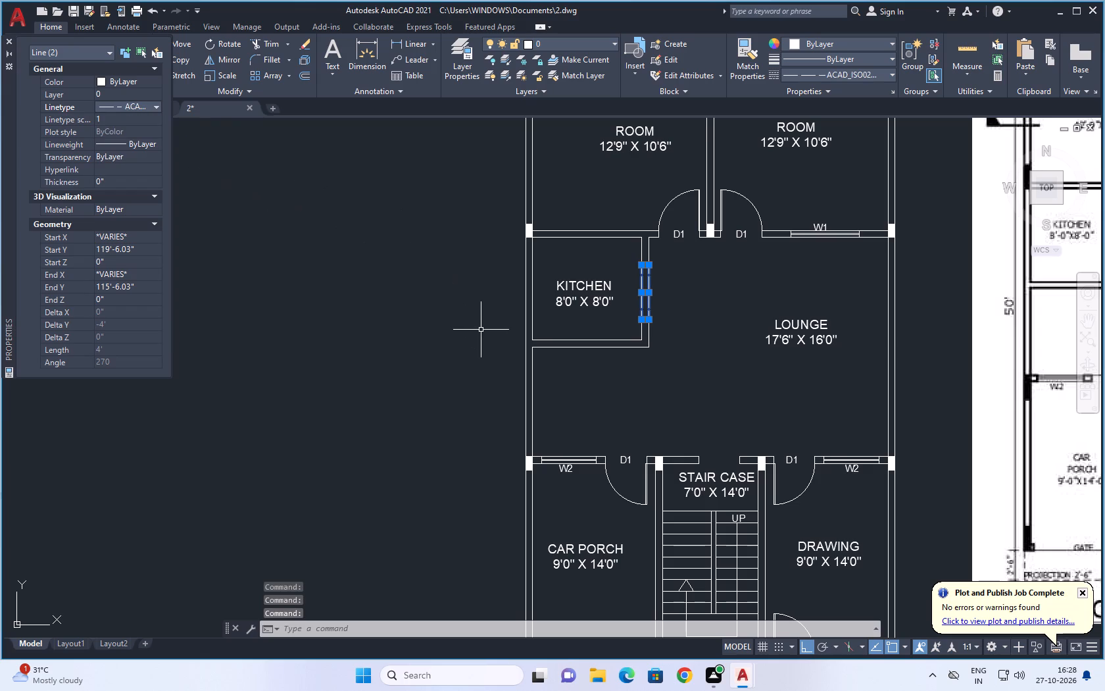
{"action": "key", "text": "space"}
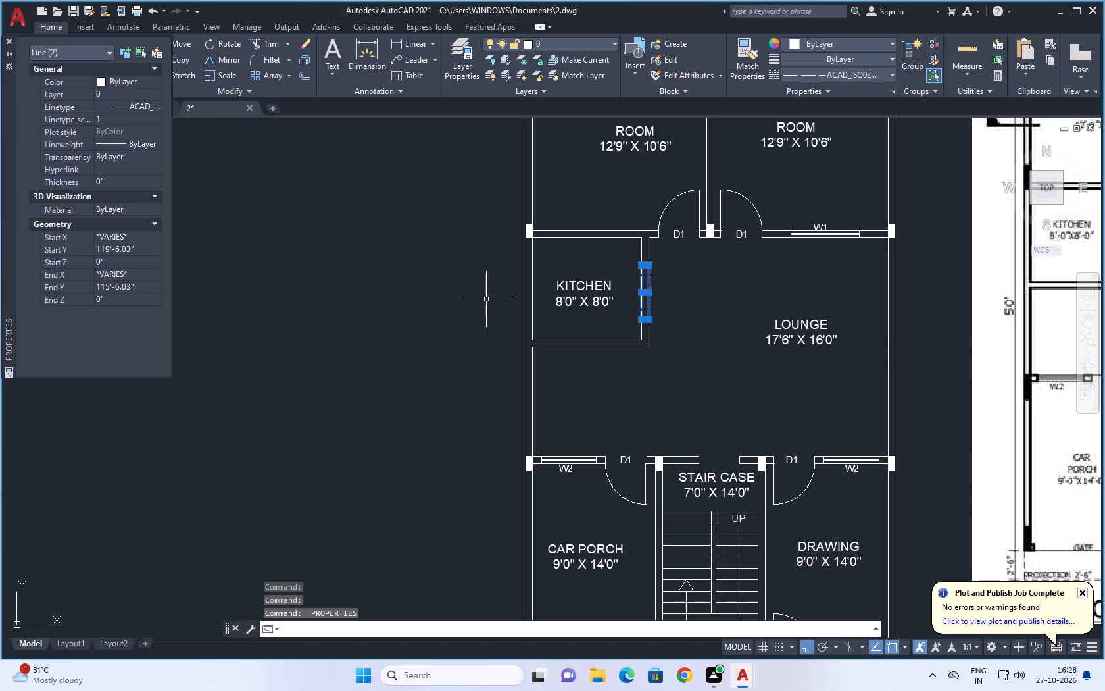
{"action": "left_click", "coordinate": [486, 295]}
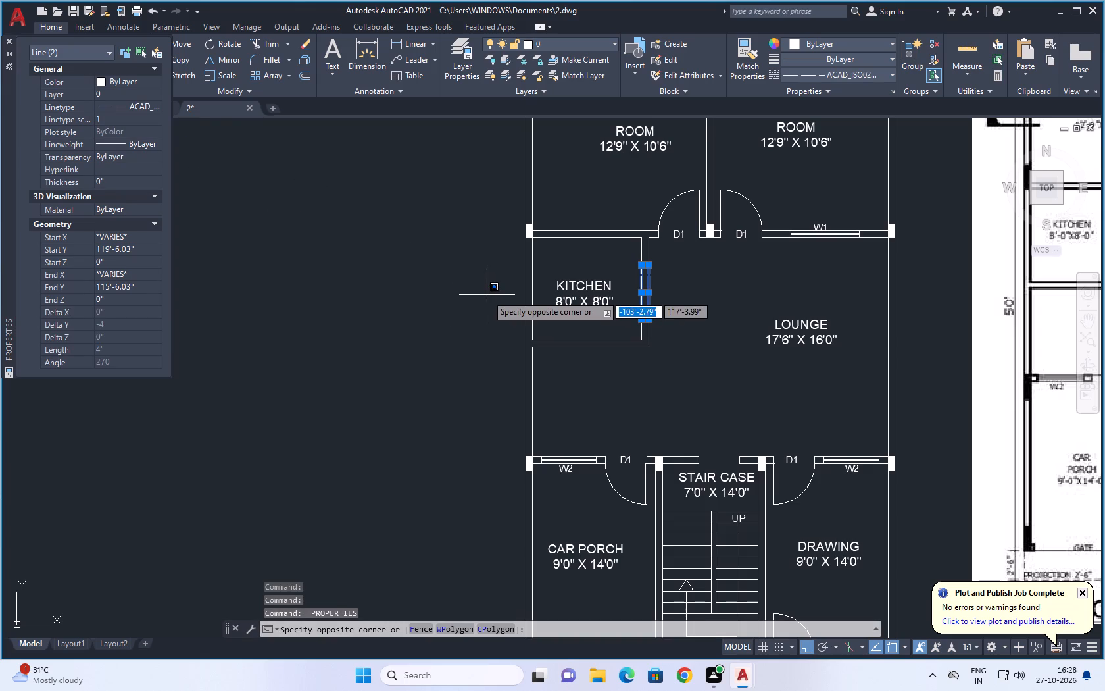
{"action": "key", "text": "Escape"}
{"action": "key", "text": "Escape"}
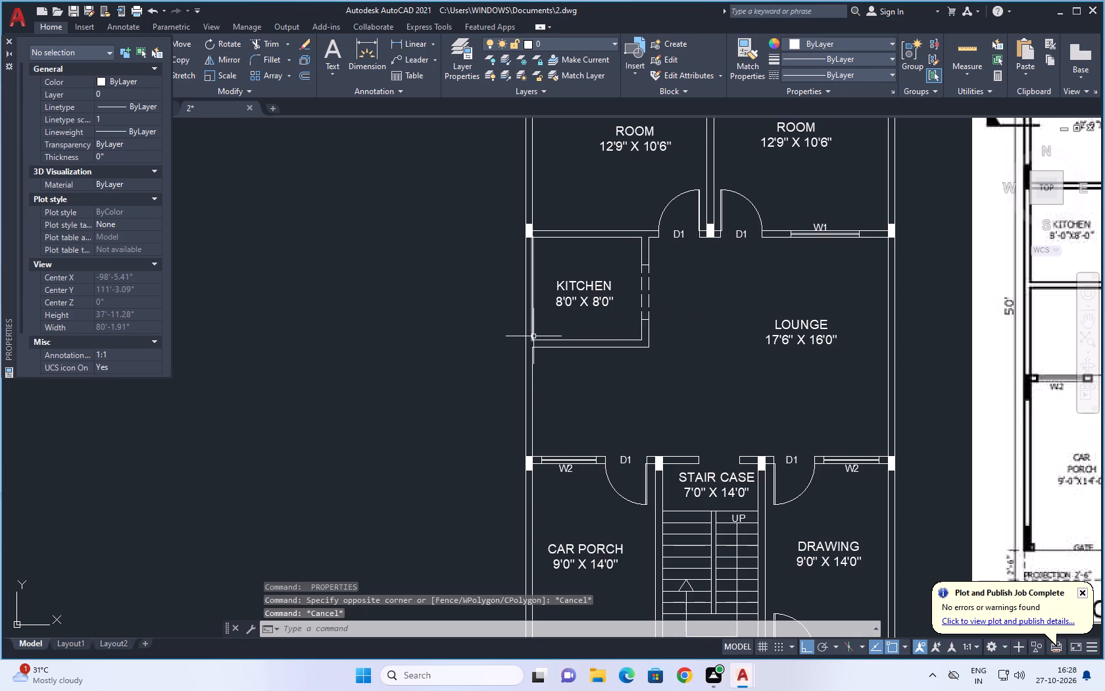
Set the linetype scale of the kitchen opening's two dashed lines to 0.5.
{"action": "left_click", "coordinate": [642, 288]}
{"action": "left_click", "coordinate": [649, 287]}
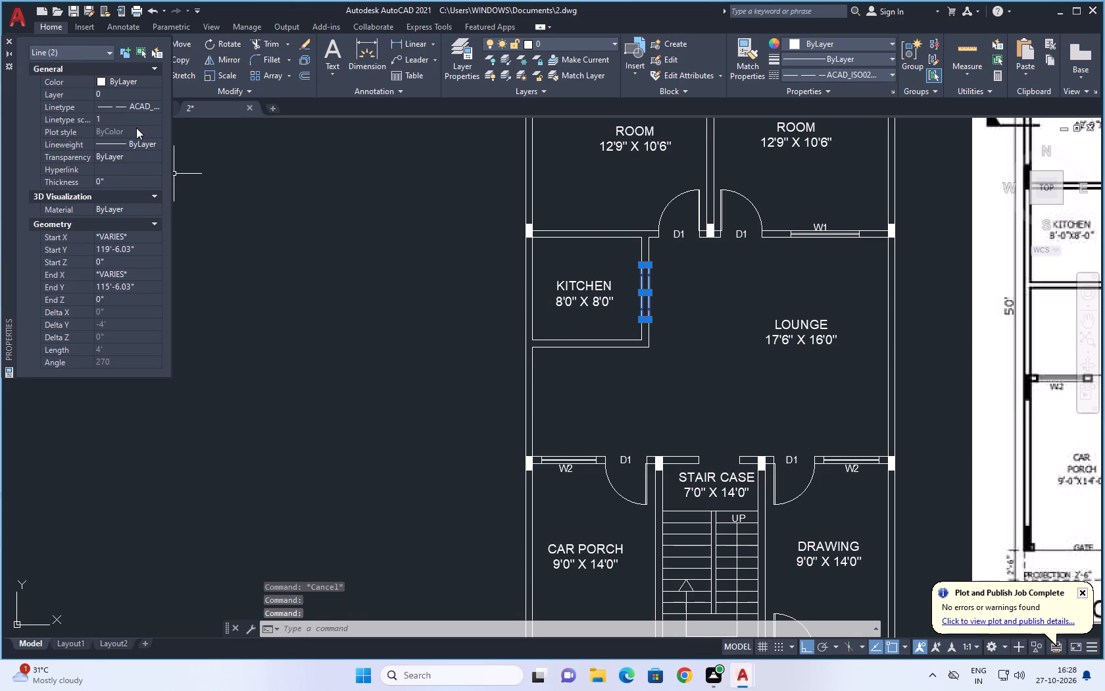
{"action": "left_click", "coordinate": [127, 119]}
{"action": "key", "text": "BackSpace"}
{"action": "key", "text": "period"}
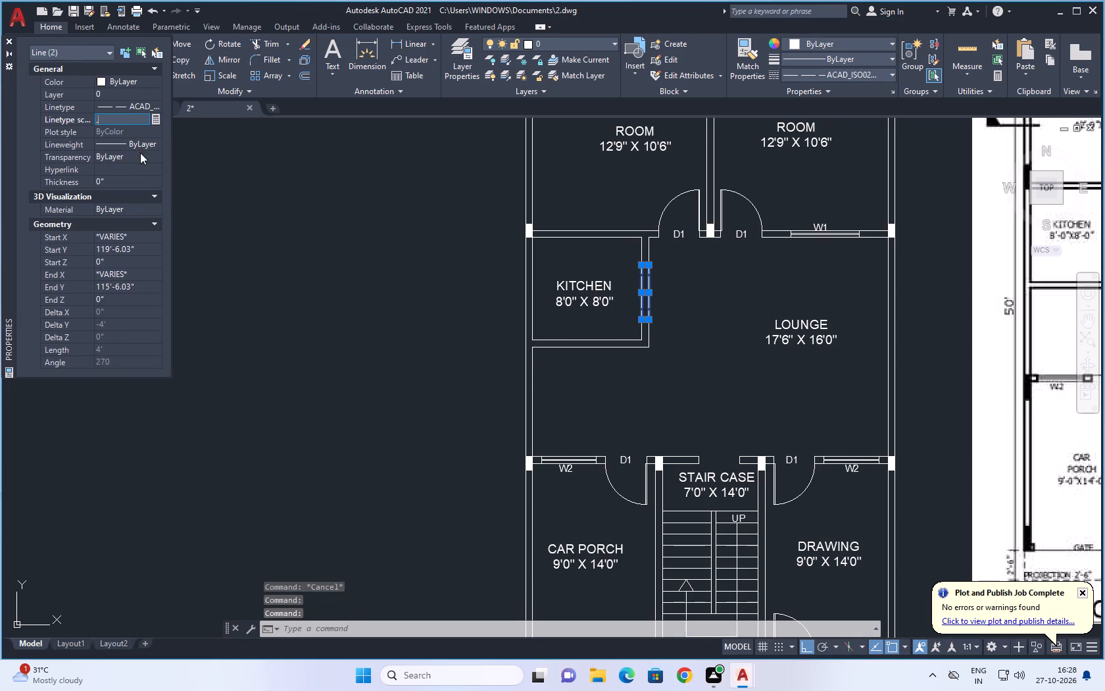
{"action": "key", "text": "5"}
{"action": "key", "text": "Return"}
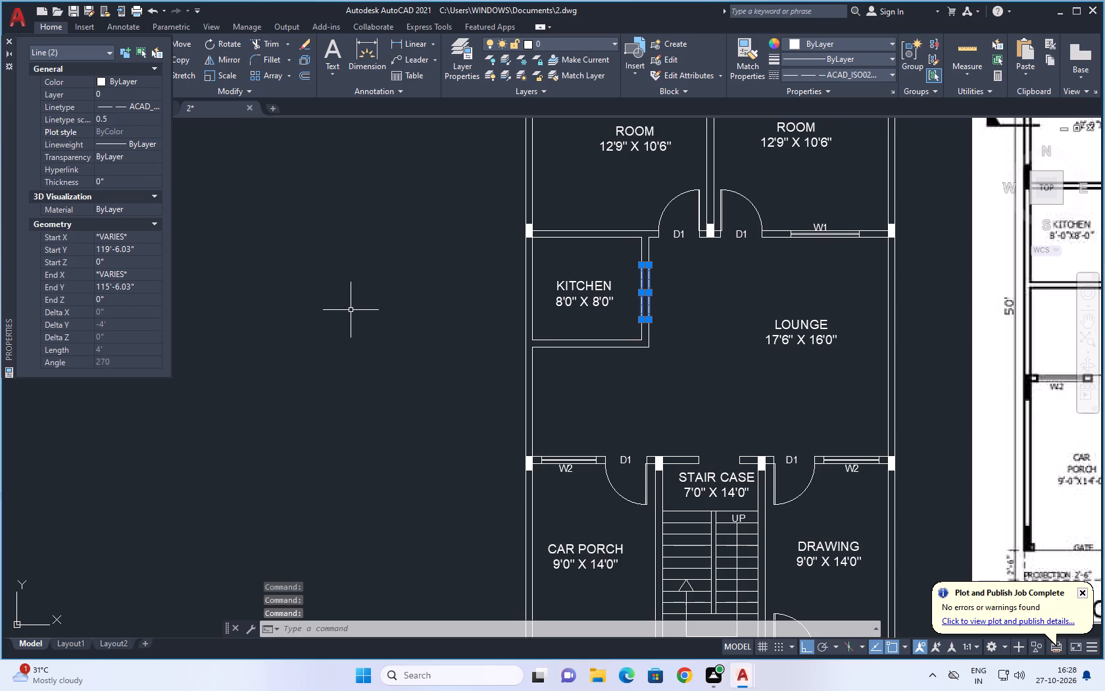
{"action": "key", "text": "space"}
{"action": "key", "text": "Escape"}
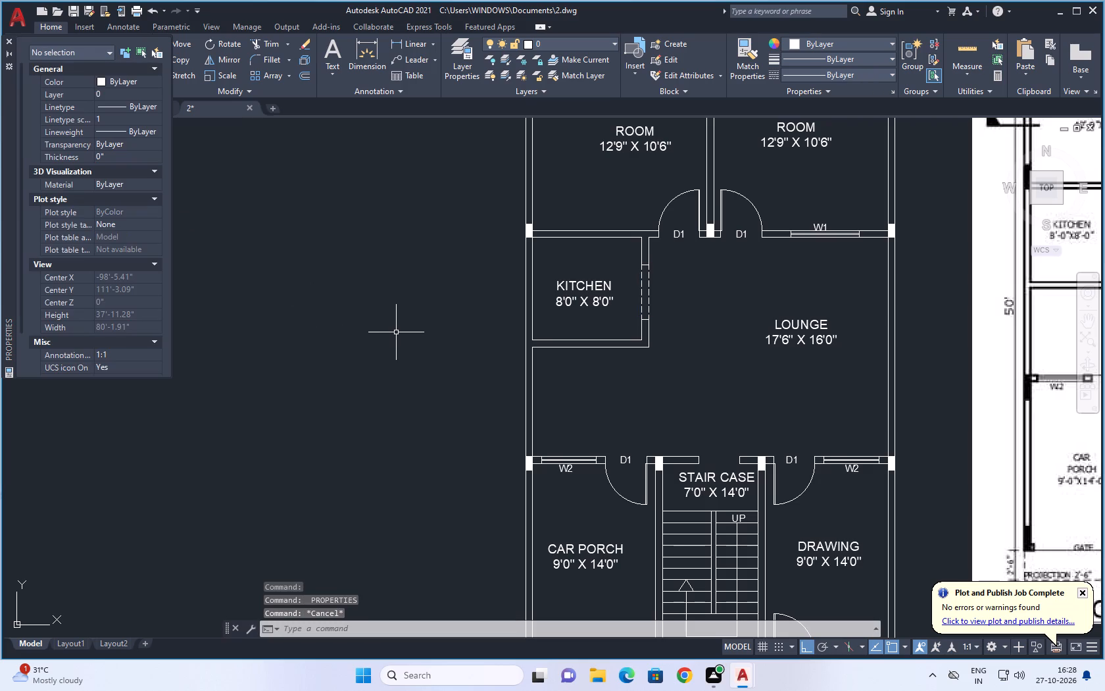
Change the linetype of the four inner ventilator (V) lines between both baths and the open area to ACAD_ISO02W100.
{"action": "scroll", "coordinate": [454, 355], "scroll_direction": "down", "scroll_amount": 2}
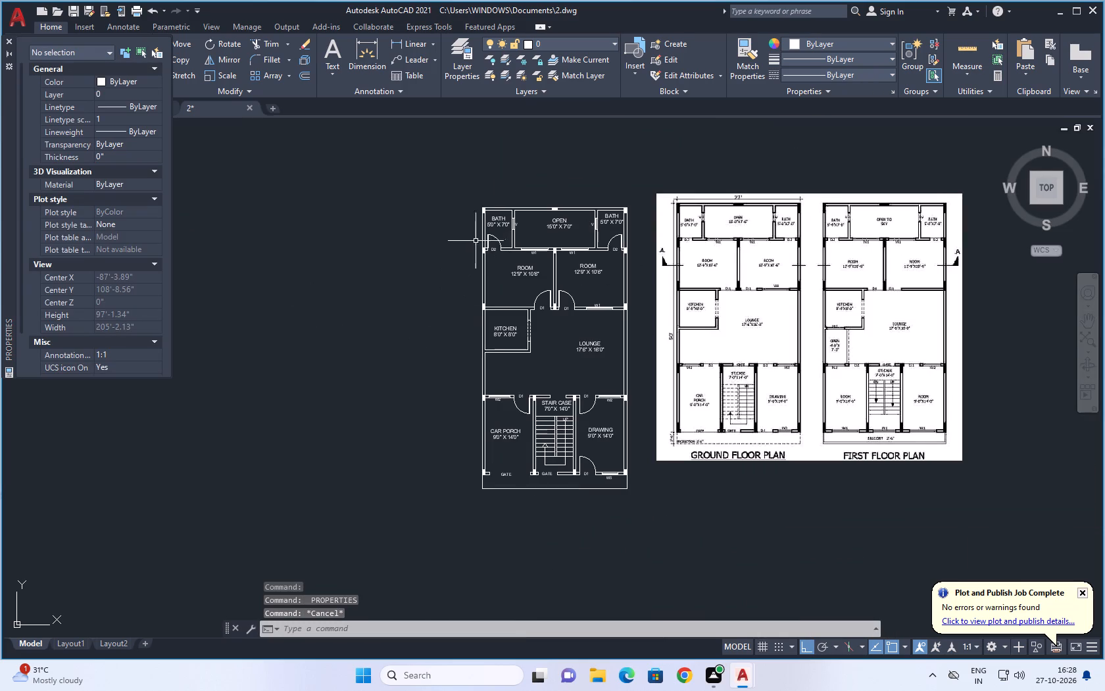
{"action": "scroll", "coordinate": [483, 234], "scroll_direction": "up", "scroll_amount": 2}
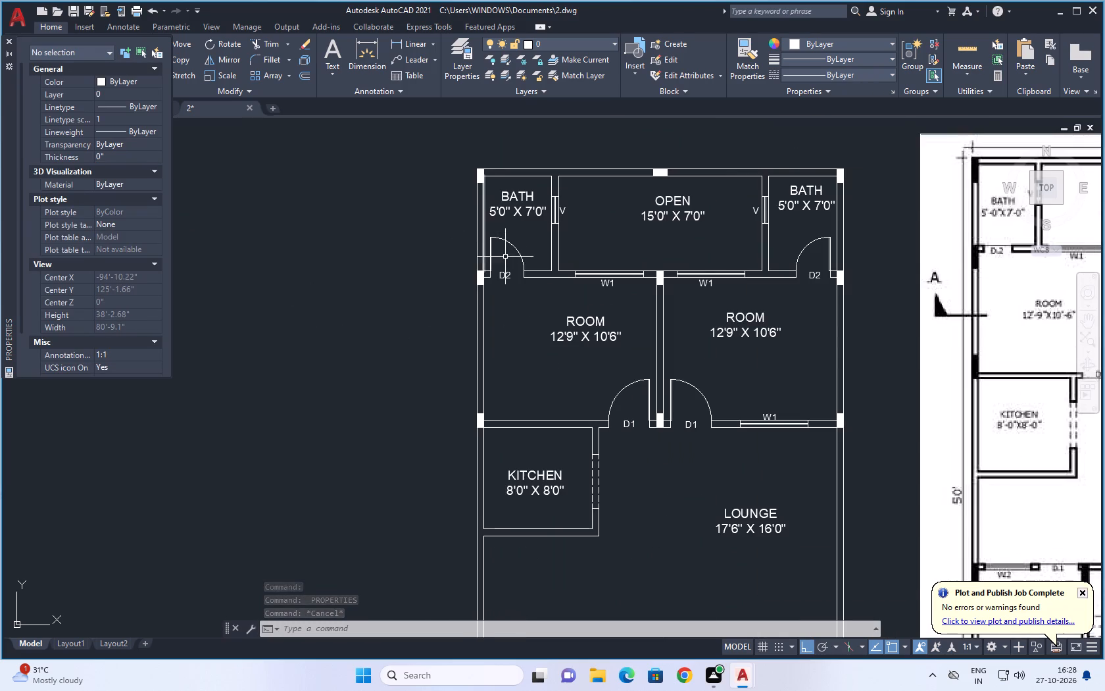
{"action": "scroll", "coordinate": [536, 290], "scroll_direction": "up", "scroll_amount": 1}
{"action": "scroll", "coordinate": [536, 237], "scroll_direction": "down", "scroll_amount": 2}
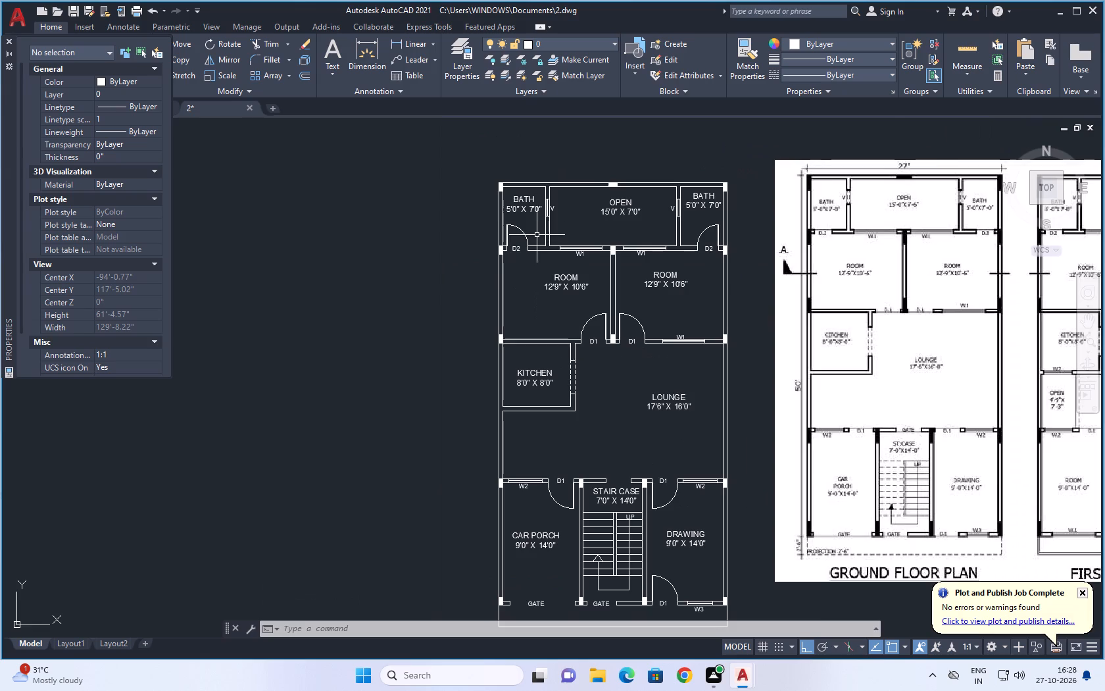
{"action": "scroll", "coordinate": [531, 193], "scroll_direction": "up", "scroll_amount": 3}
{"action": "scroll", "coordinate": [570, 242], "scroll_direction": "up", "scroll_amount": 2}
{"action": "left_click_drag", "start_coordinate": [613, 228], "coordinate": [600, 249]}
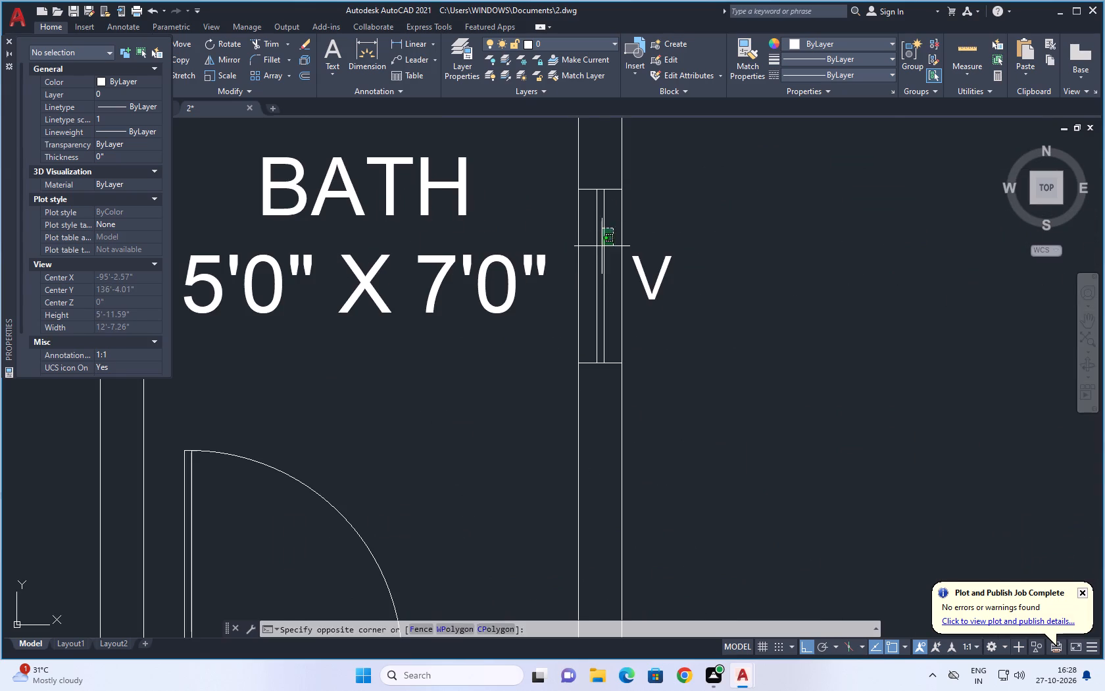
{"action": "left_click_drag", "start_coordinate": [600, 249], "coordinate": [589, 265]}
{"action": "scroll", "coordinate": [544, 293], "scroll_direction": "down", "scroll_amount": 3}
{"action": "scroll", "coordinate": [890, 280], "scroll_direction": "up", "scroll_amount": 3}
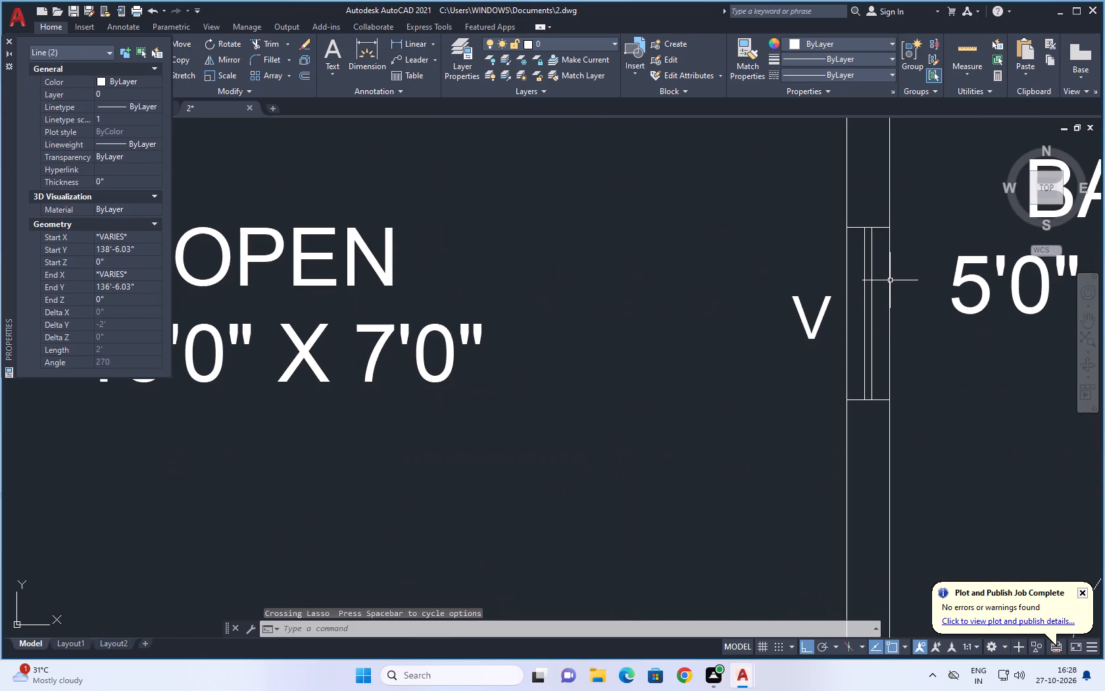
{"action": "left_click_drag", "start_coordinate": [889, 280], "coordinate": [877, 301]}
{"action": "left_click", "coordinate": [888, 286]}
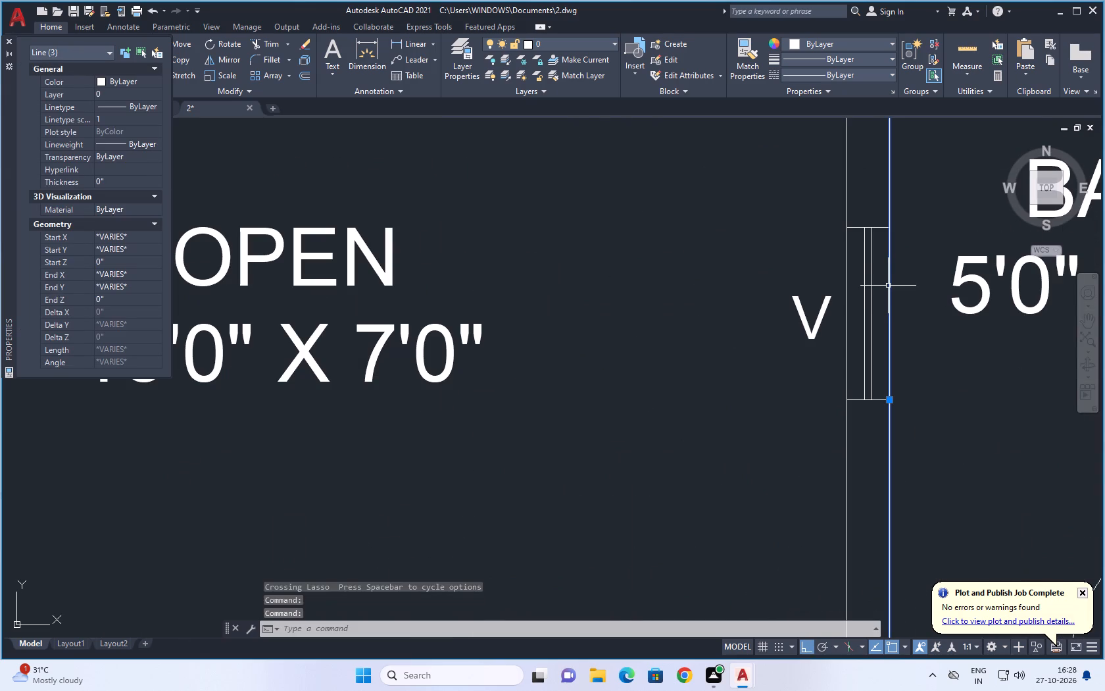
{"action": "left_click", "coordinate": [888, 286], "text": "shift"}
{"action": "left_click_drag", "start_coordinate": [881, 278], "coordinate": [862, 322]}
{"action": "scroll", "coordinate": [864, 317], "scroll_direction": "down", "scroll_amount": 1}
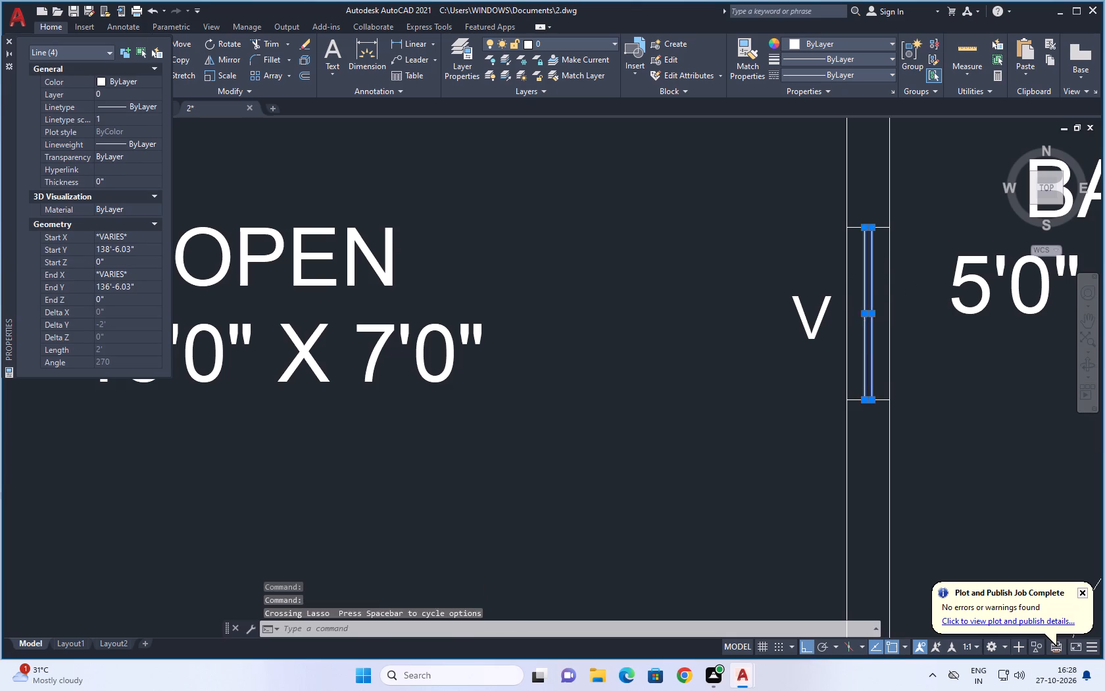
{"action": "scroll", "coordinate": [864, 317], "scroll_direction": "down", "scroll_amount": 2}
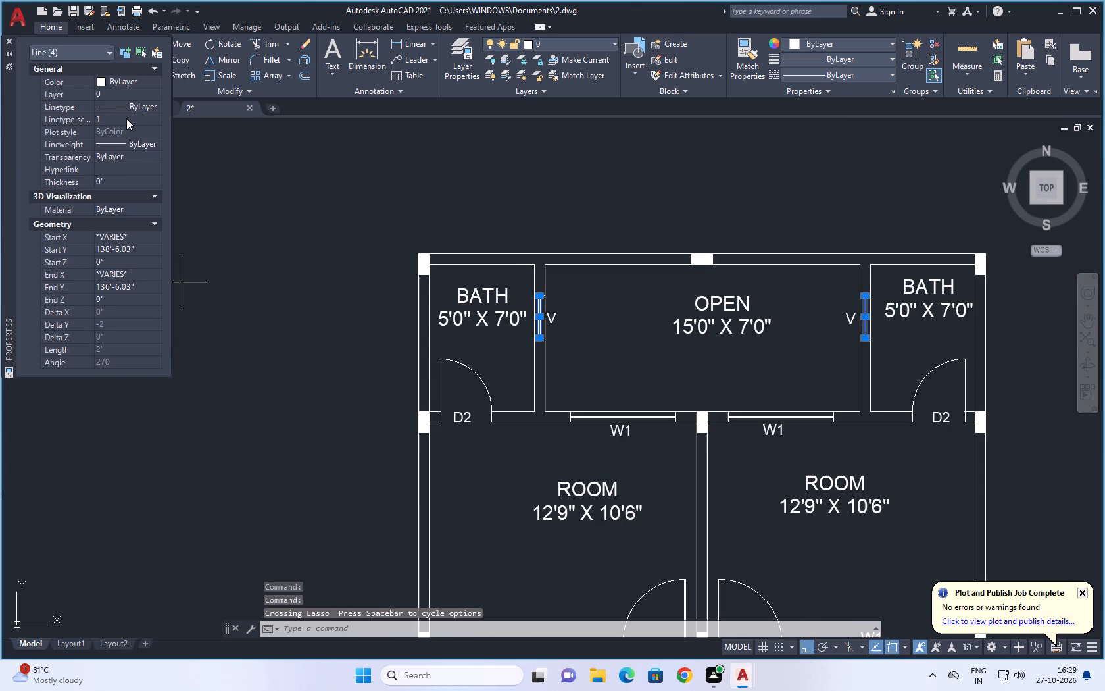
{"action": "double_click", "coordinate": [155, 106]}
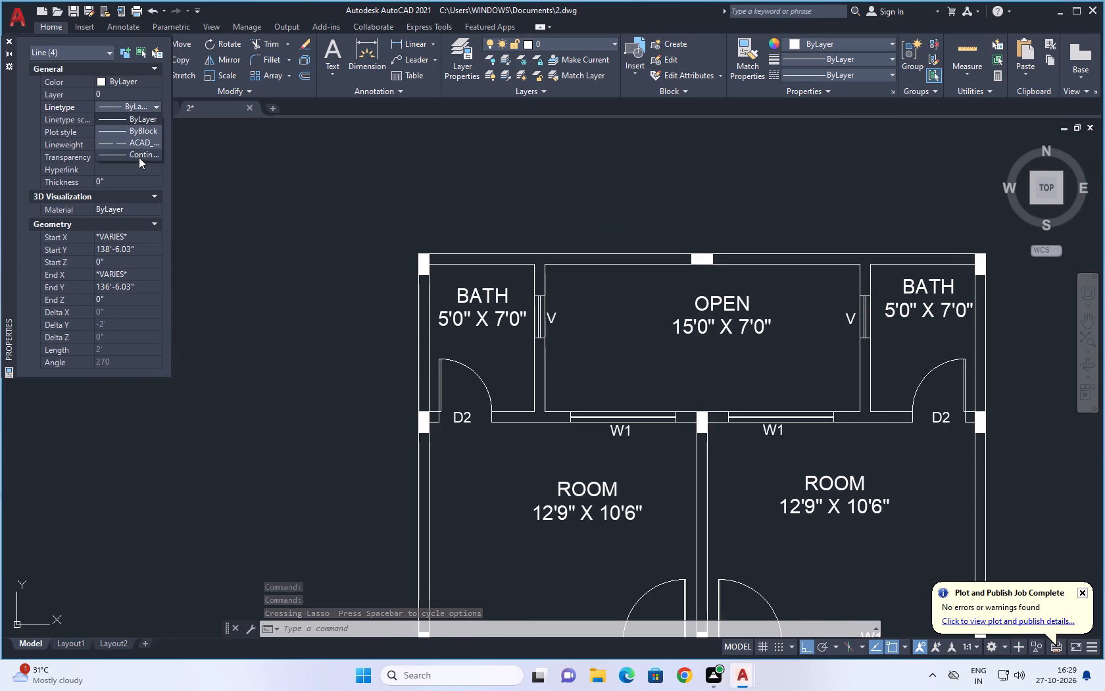
{"action": "left_click", "coordinate": [145, 140]}
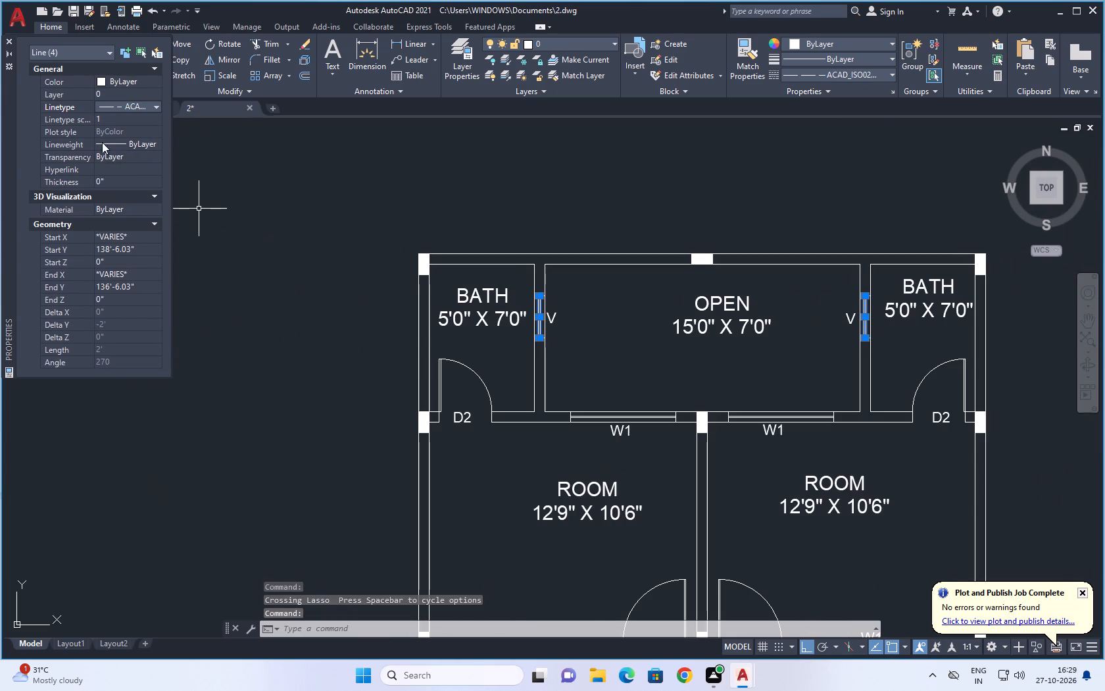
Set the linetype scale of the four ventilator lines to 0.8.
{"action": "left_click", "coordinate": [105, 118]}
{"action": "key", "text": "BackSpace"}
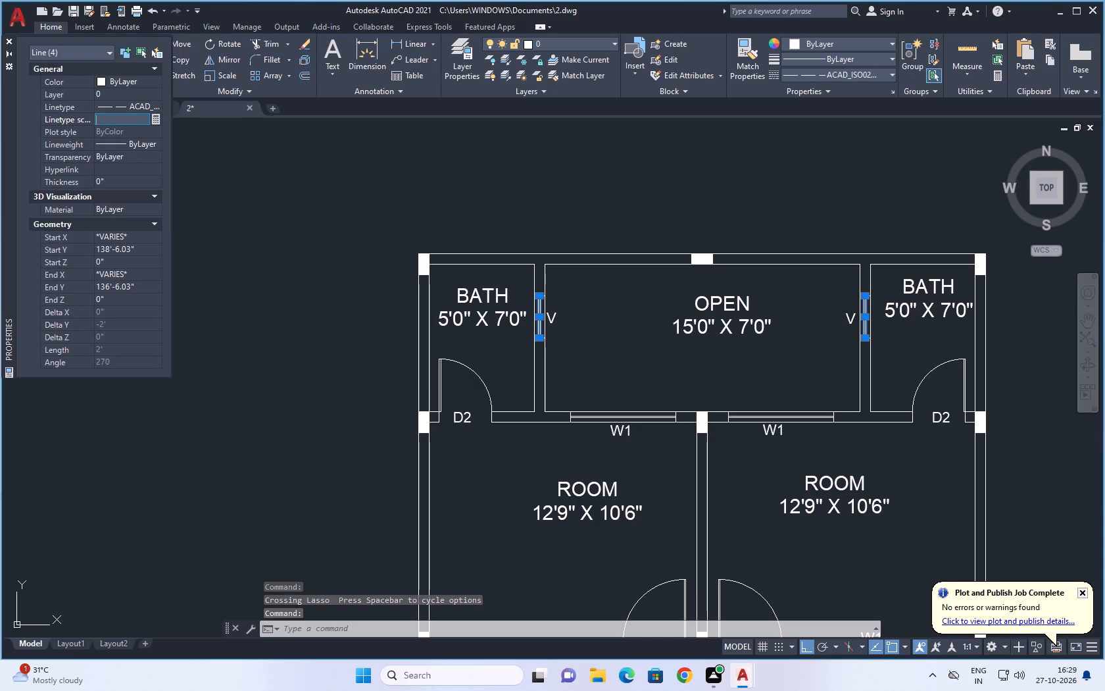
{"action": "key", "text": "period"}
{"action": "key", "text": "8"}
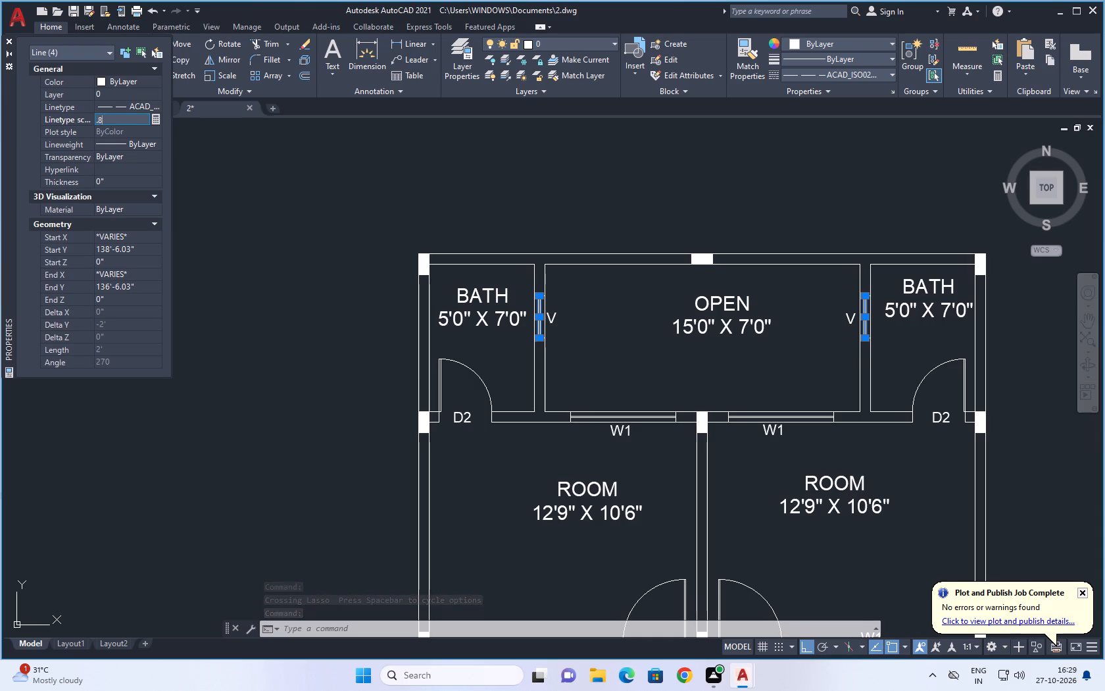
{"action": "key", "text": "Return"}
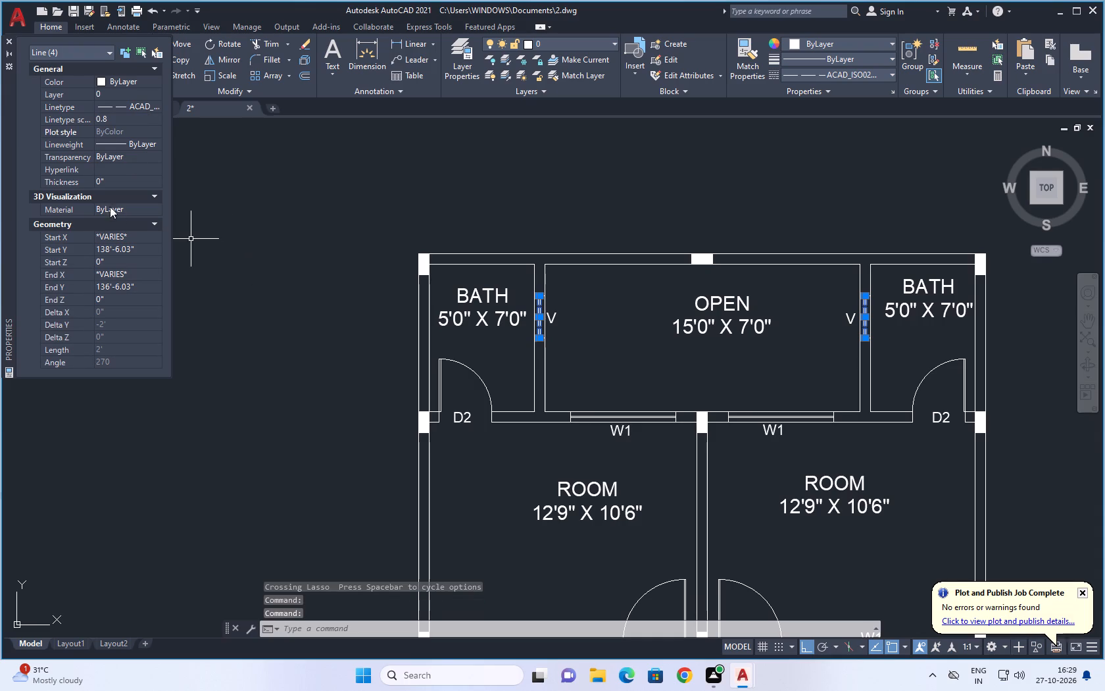
Set the linetype scale of the four ventilator lines to 0.9.
{"action": "left_click", "coordinate": [110, 120]}
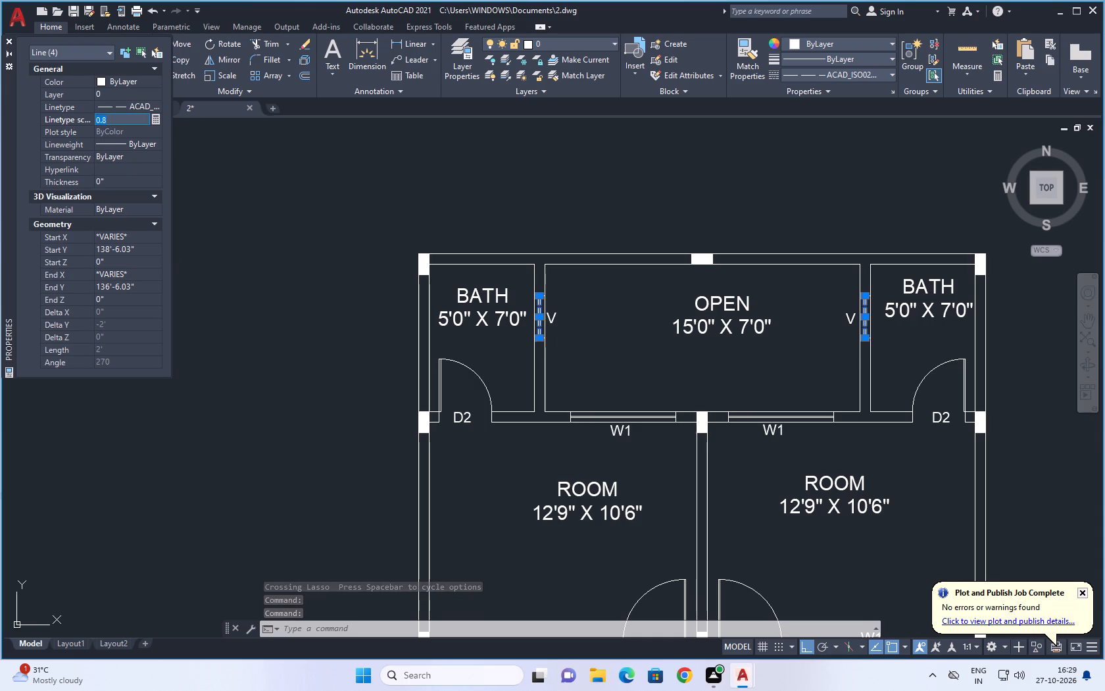
{"action": "key", "text": "BackSpace"}
{"action": "type", "text": ".9"}
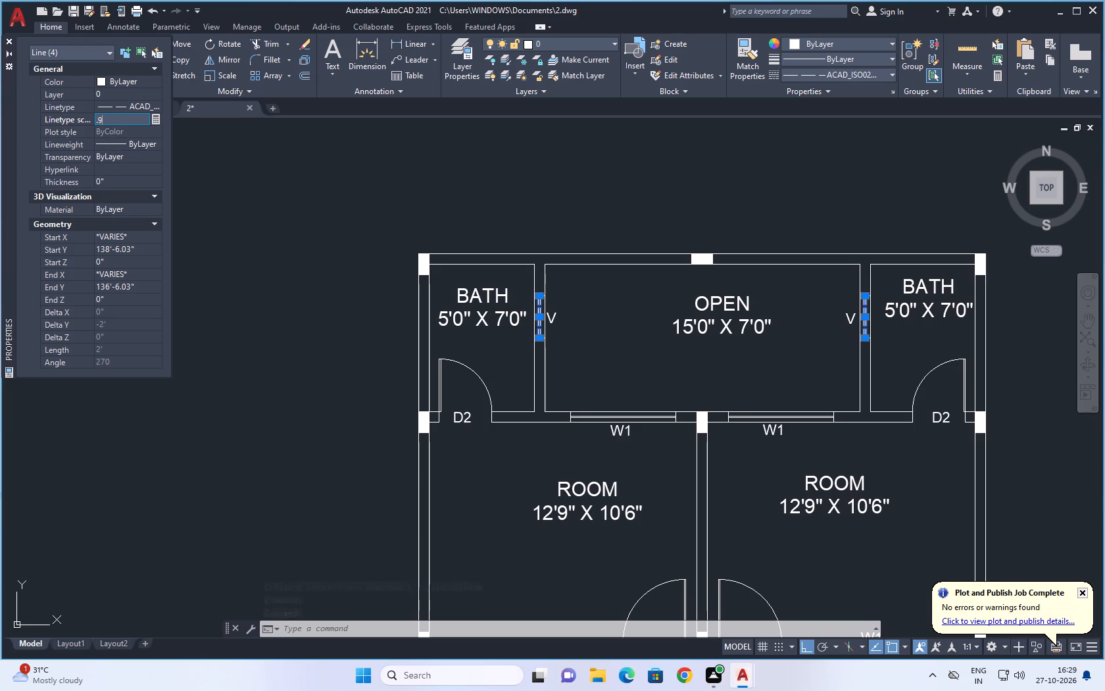
{"action": "key", "text": "Return"}
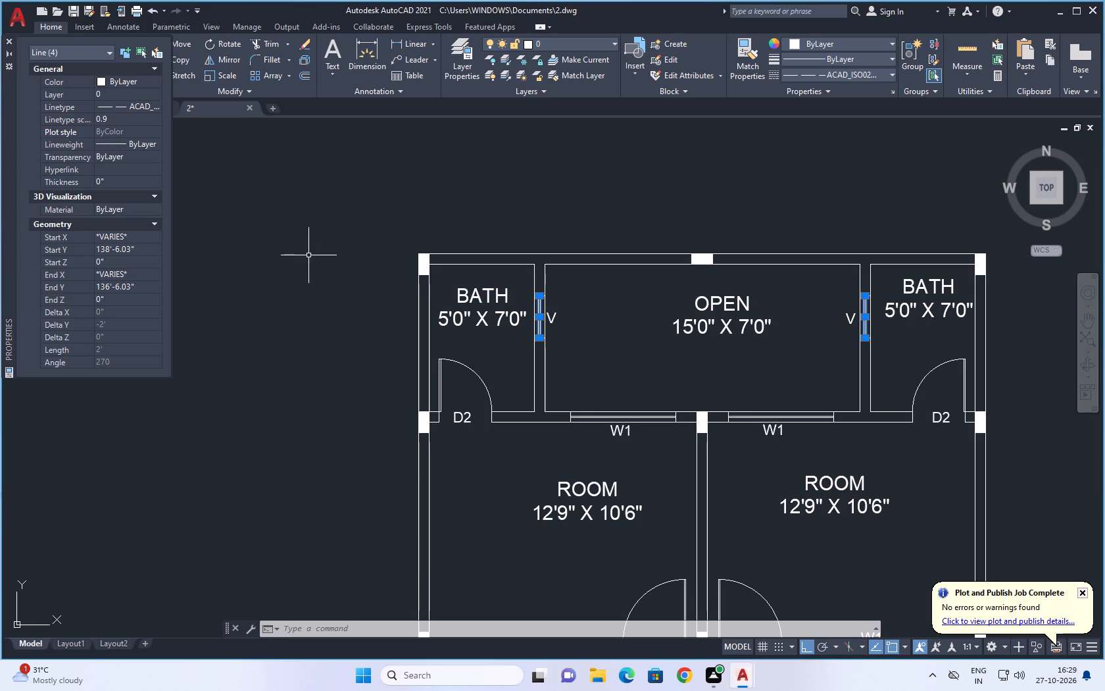
{"action": "key", "text": "space"}
{"action": "key", "text": "Escape"}
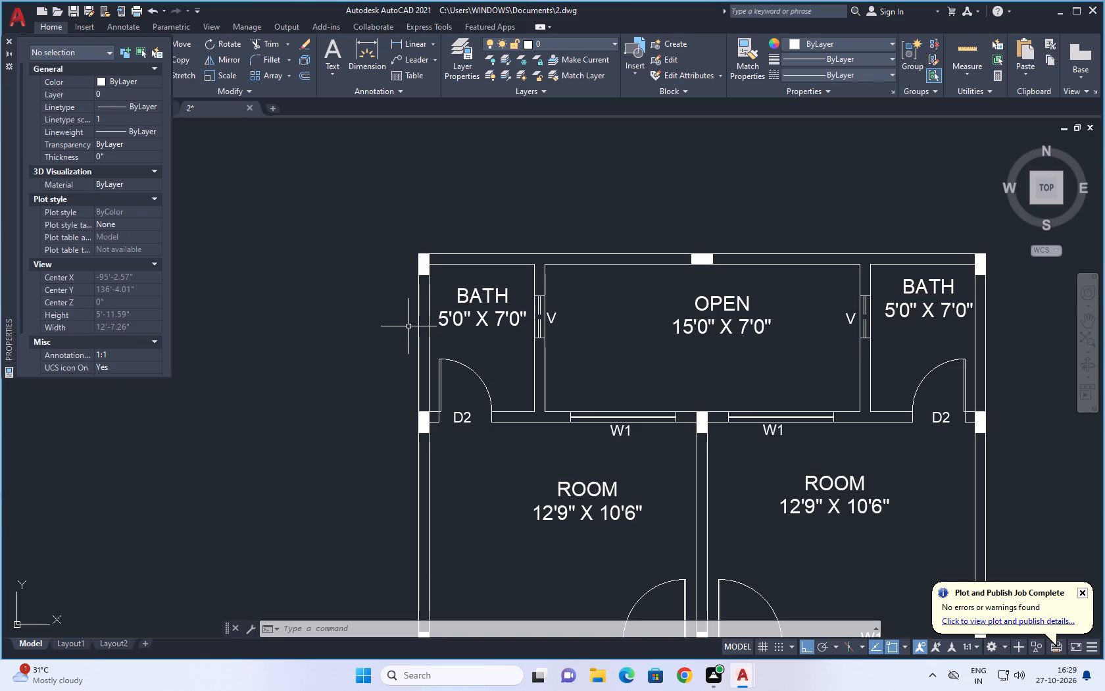
{"action": "scroll", "coordinate": [535, 307], "scroll_direction": "up", "scroll_amount": 3}
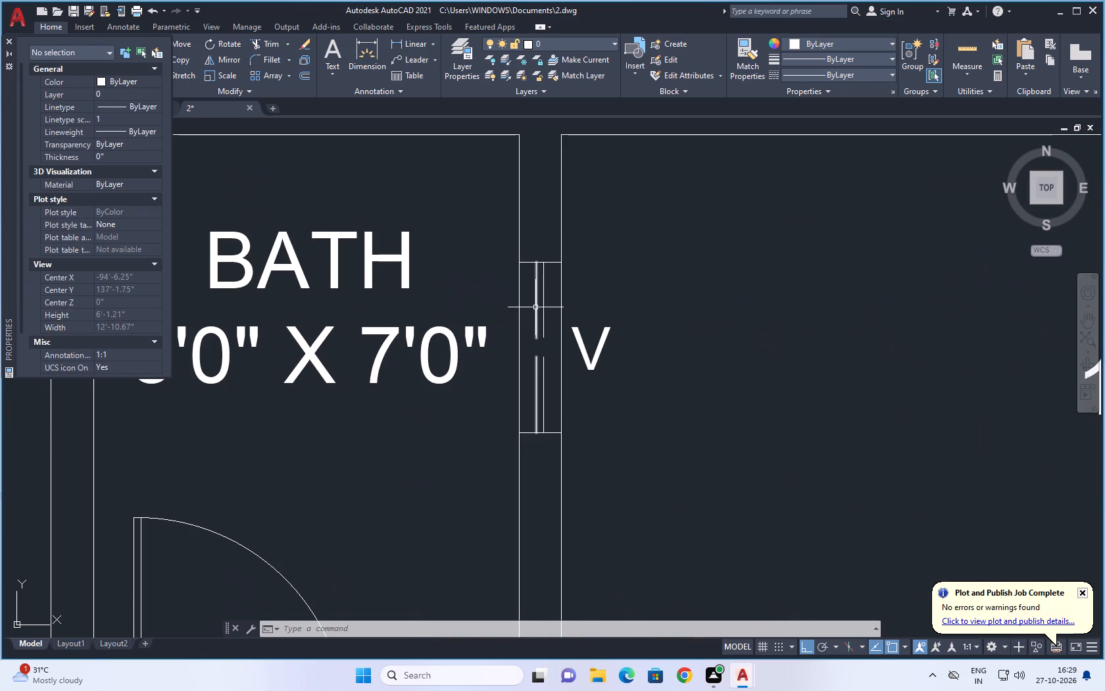
Set the linetype scale of the two dashed ventilator lines between the west bath and the open area to 0.8.
{"action": "left_click", "coordinate": [535, 307]}
{"action": "left_click", "coordinate": [543, 297]}
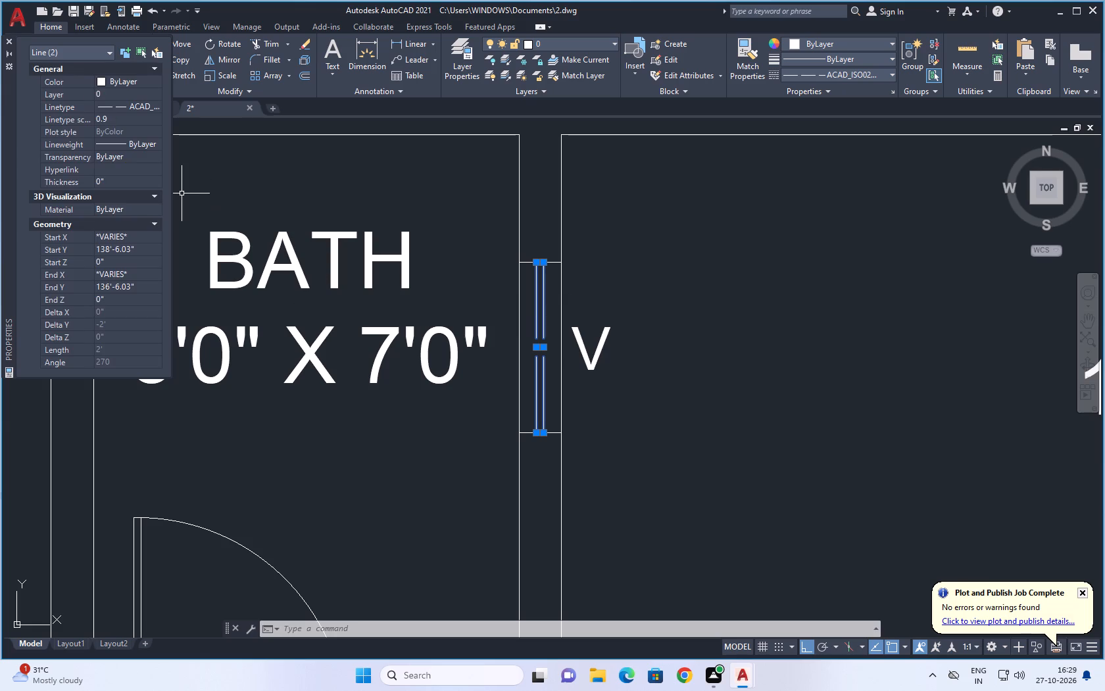
{"action": "left_click", "coordinate": [114, 115]}
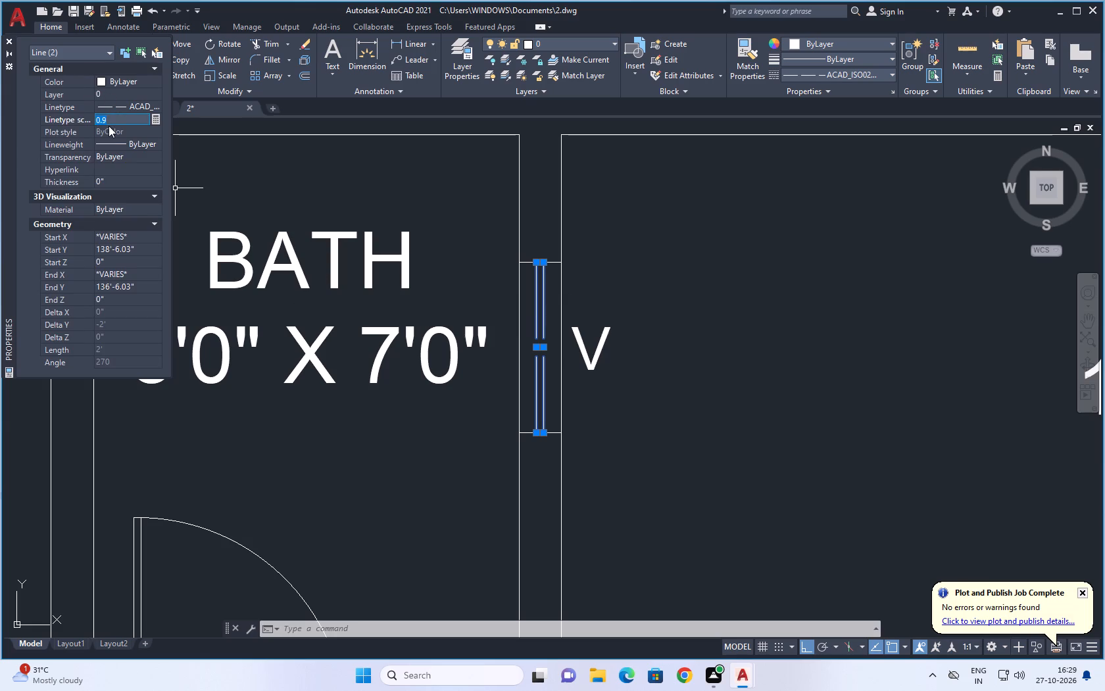
{"action": "key", "text": "BackSpace"}
{"action": "key", "text": "period"}
{"action": "key", "text": "8"}
{"action": "key", "text": "Return"}
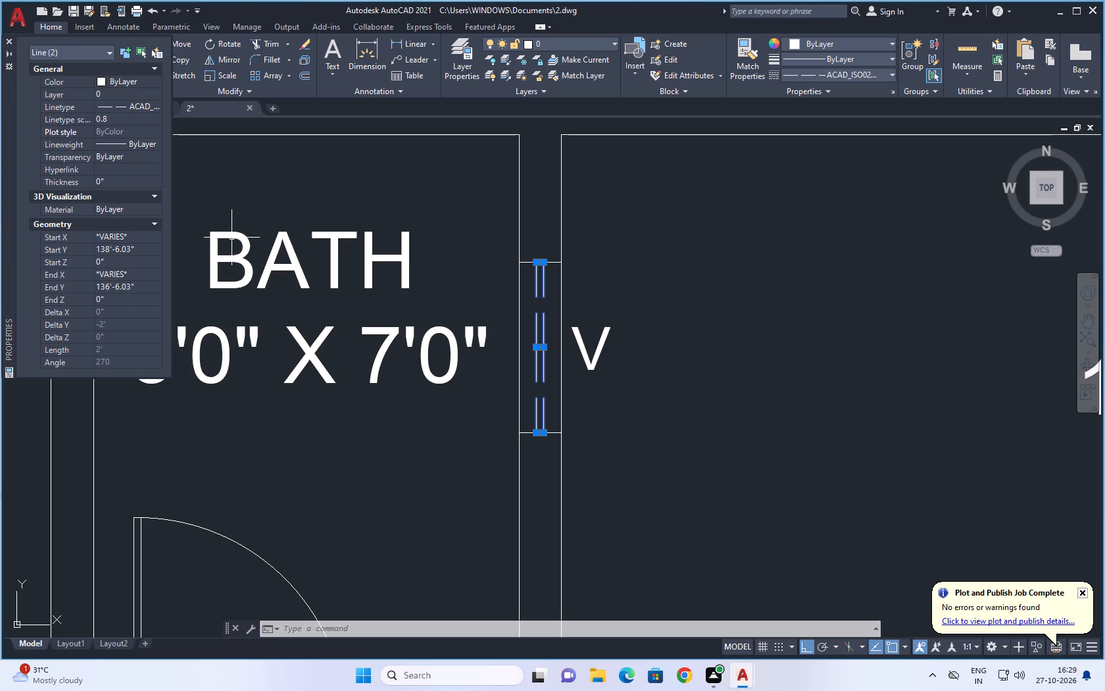
{"action": "key", "text": "space"}
{"action": "key", "text": "Escape"}
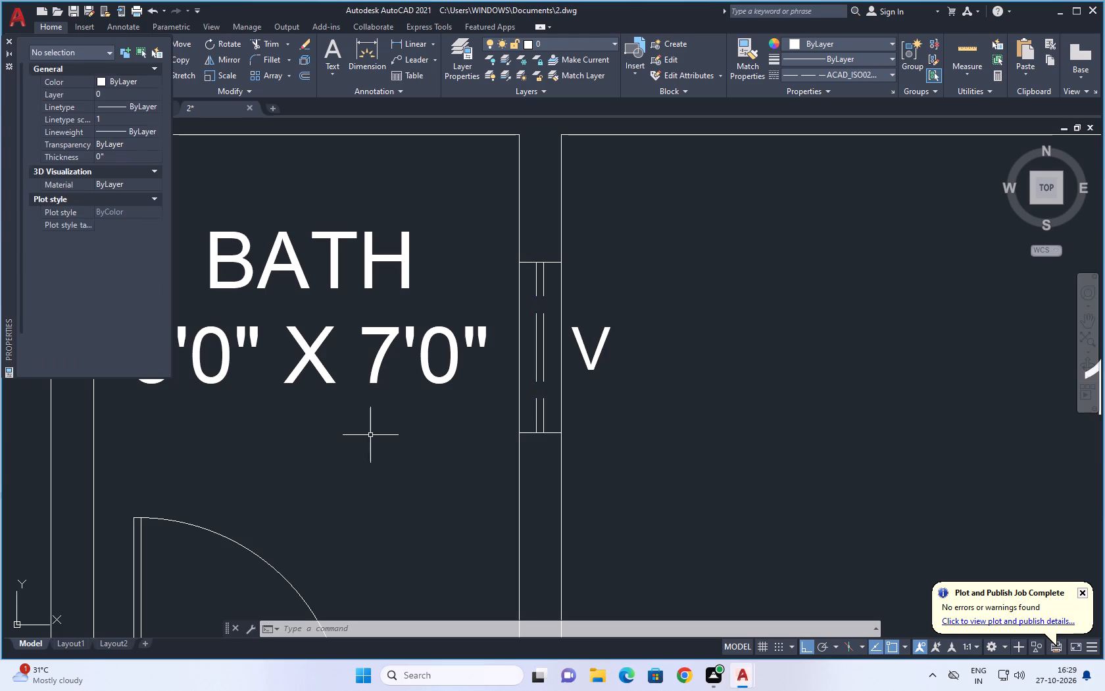
Set the linetype scale of the two dashed ventilator lines between the open area and the east bath to 0.8.
{"action": "scroll", "coordinate": [376, 414], "scroll_direction": "down", "scroll_amount": 4}
{"action": "scroll", "coordinate": [597, 396], "scroll_direction": "up", "scroll_amount": 3}
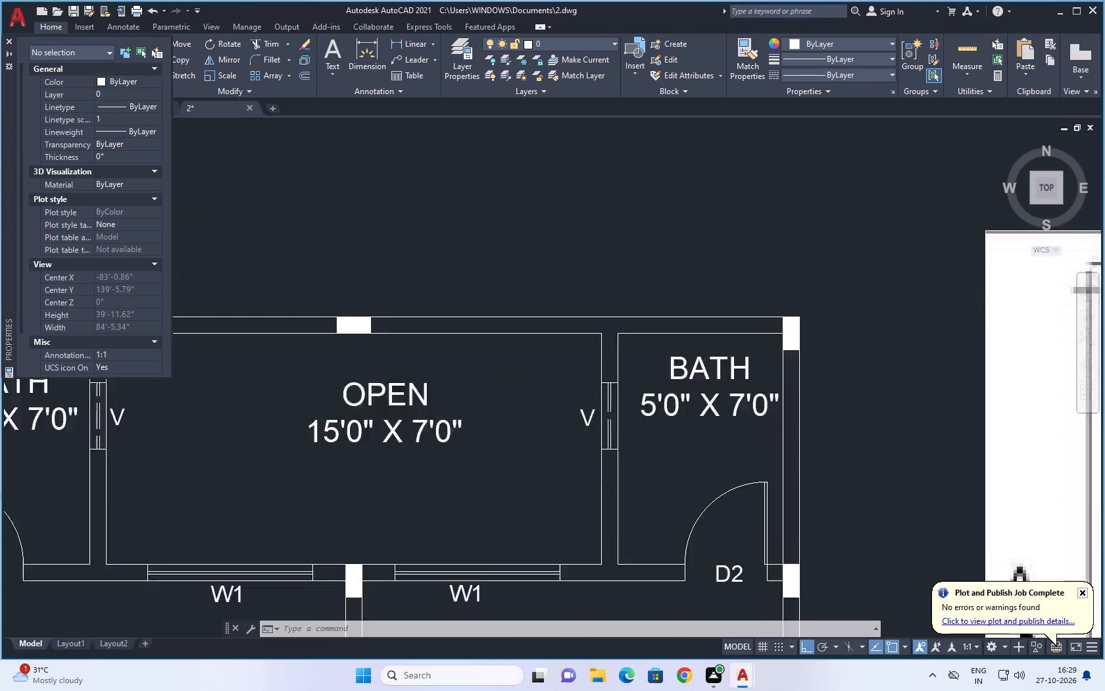
{"action": "left_click_drag", "start_coordinate": [624, 394], "coordinate": [612, 427]}
{"action": "left_click", "coordinate": [124, 115]}
{"action": "key", "text": "BackSpace"}
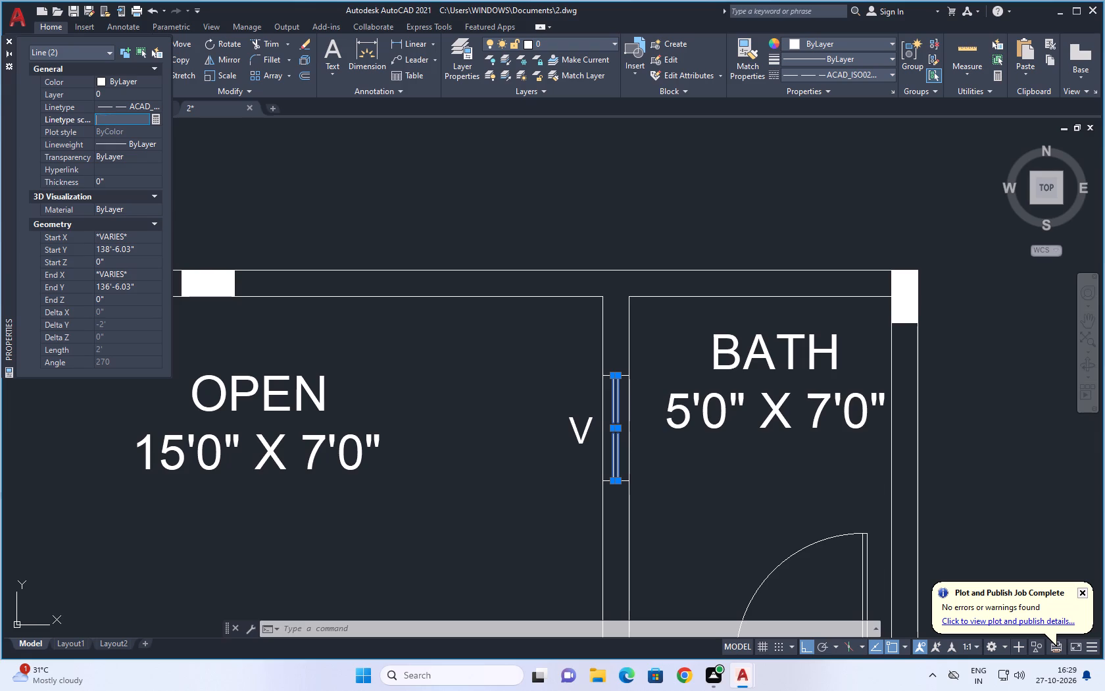
{"action": "key", "text": "period"}
{"action": "key", "text": "8"}
{"action": "key", "text": "Return"}
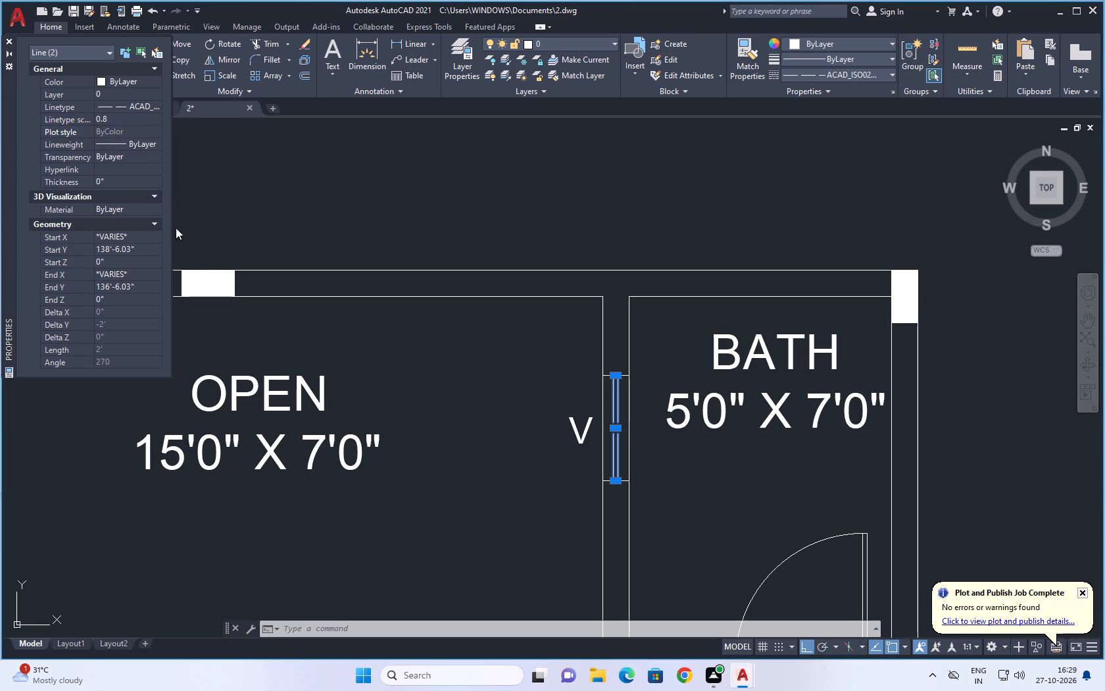
{"action": "key", "text": "space"}
{"action": "left_click", "coordinate": [442, 391]}
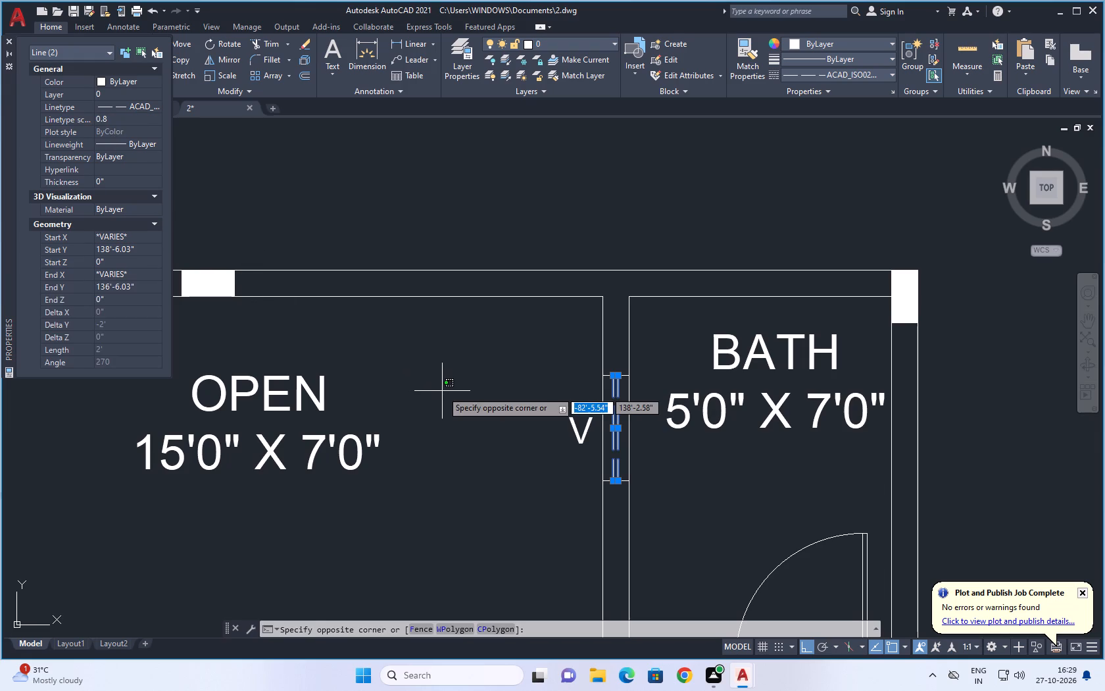
{"action": "key", "text": "Escape"}
{"action": "key", "text": "Escape"}
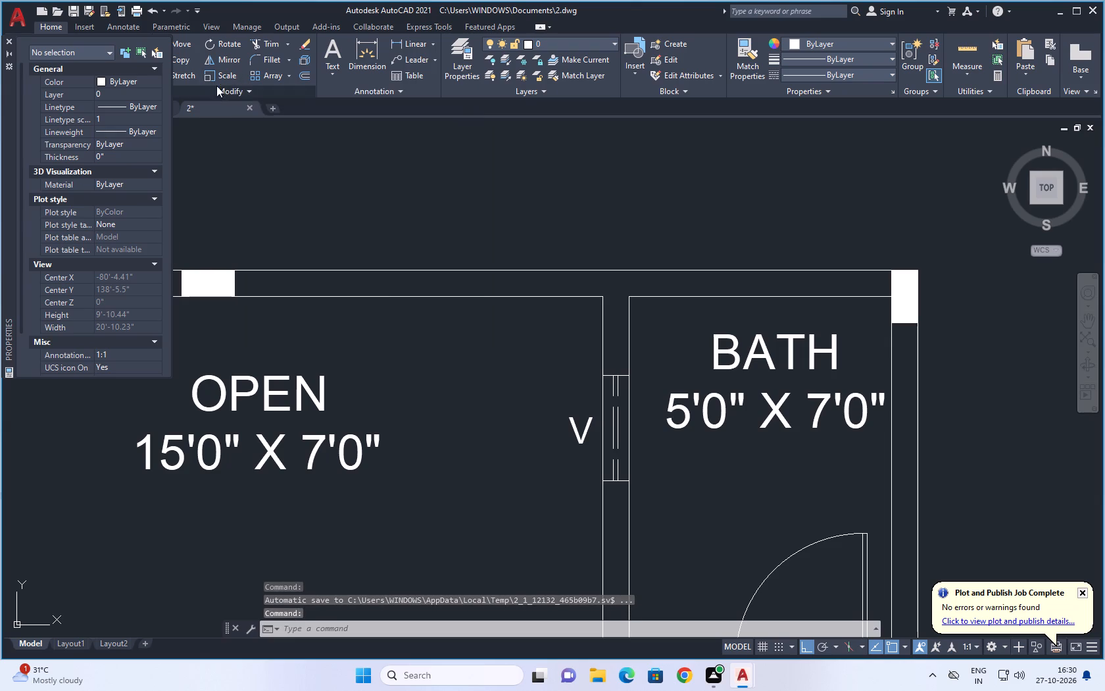
Change the linetype of the three projection lines in front of the gates and drawing room to ACAD_ISO02W100.
{"action": "scroll", "coordinate": [489, 283], "scroll_direction": "down", "scroll_amount": 2}
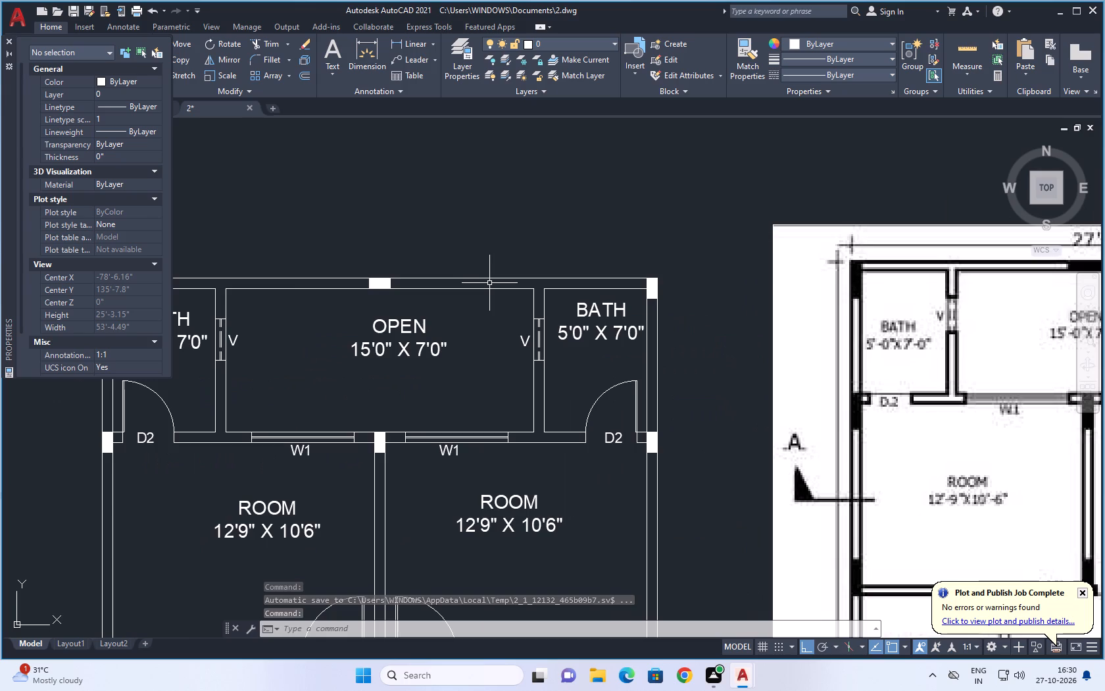
{"action": "scroll", "coordinate": [474, 307], "scroll_direction": "down", "scroll_amount": 2}
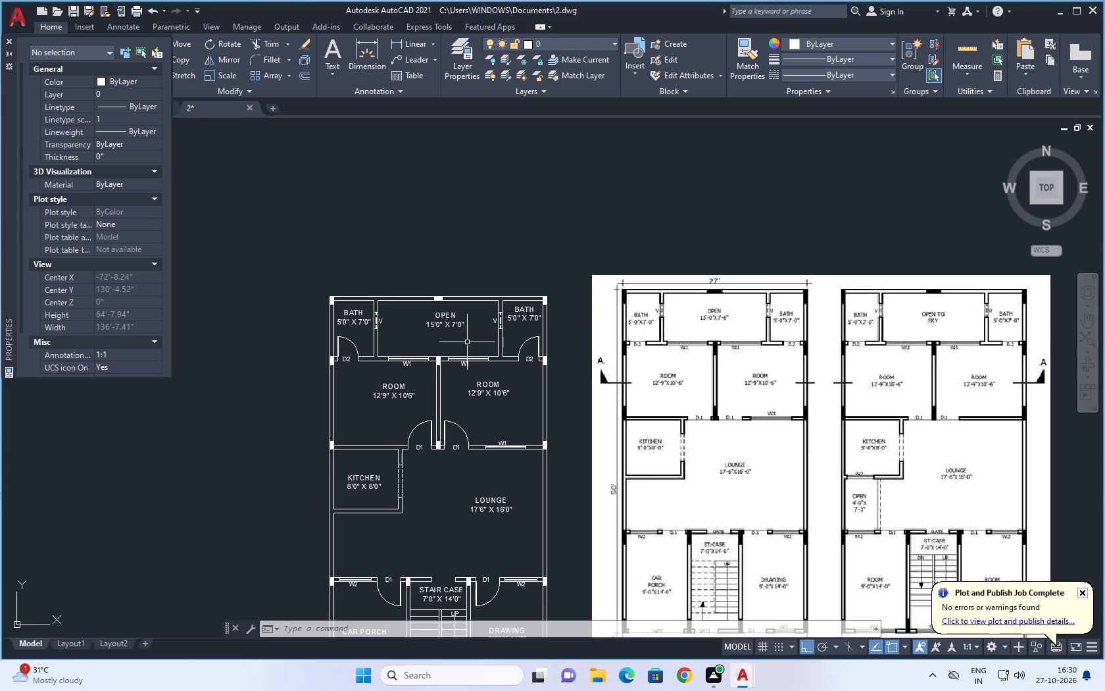
{"action": "scroll", "coordinate": [467, 351], "scroll_direction": "down", "scroll_amount": 1}
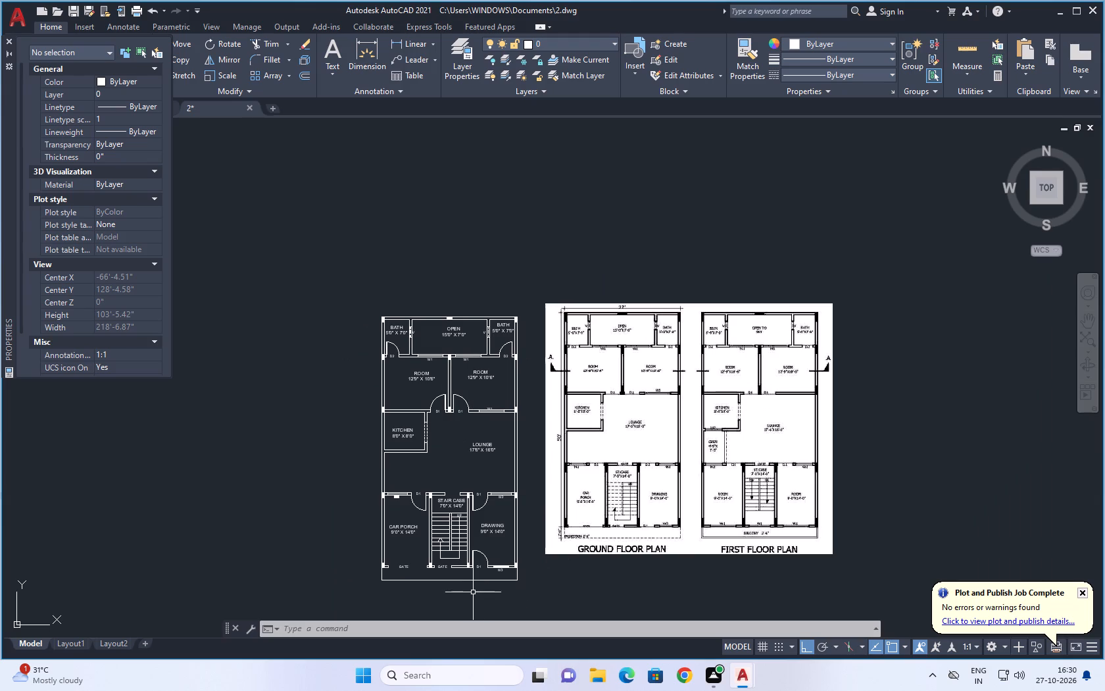
{"action": "left_click", "coordinate": [419, 581]}
{"action": "scroll", "coordinate": [381, 580], "scroll_direction": "up", "scroll_amount": 4}
{"action": "left_click", "coordinate": [372, 552]}
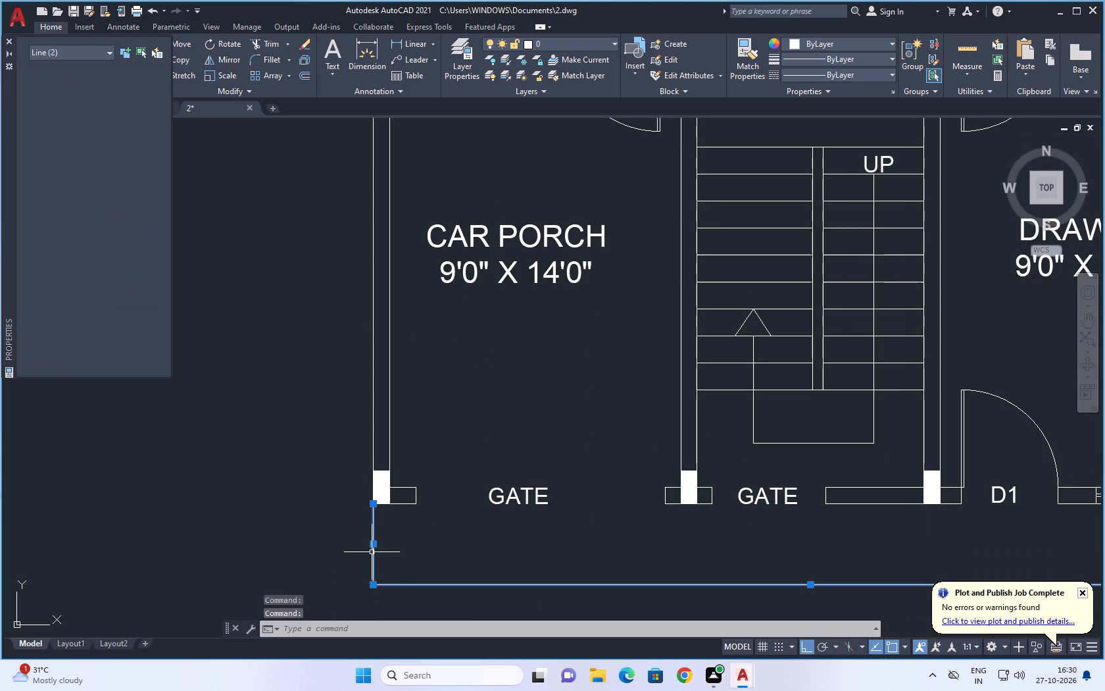
{"action": "scroll", "coordinate": [371, 549], "scroll_direction": "down", "scroll_amount": 4}
{"action": "scroll", "coordinate": [511, 543], "scroll_direction": "up", "scroll_amount": 3}
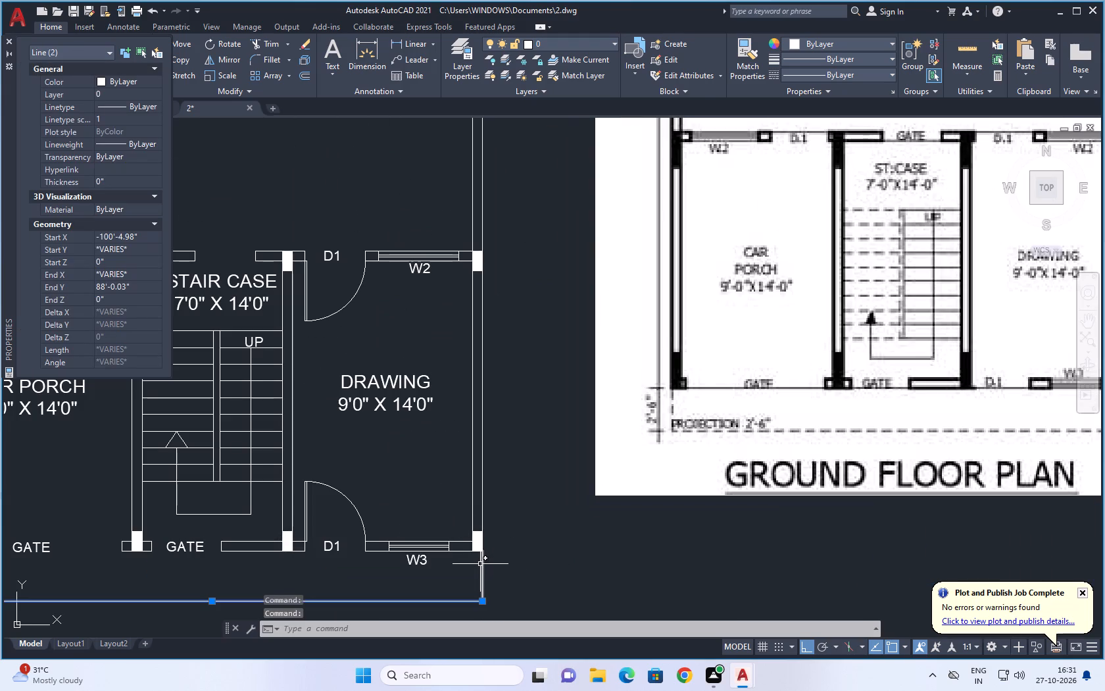
{"action": "left_click", "coordinate": [481, 566]}
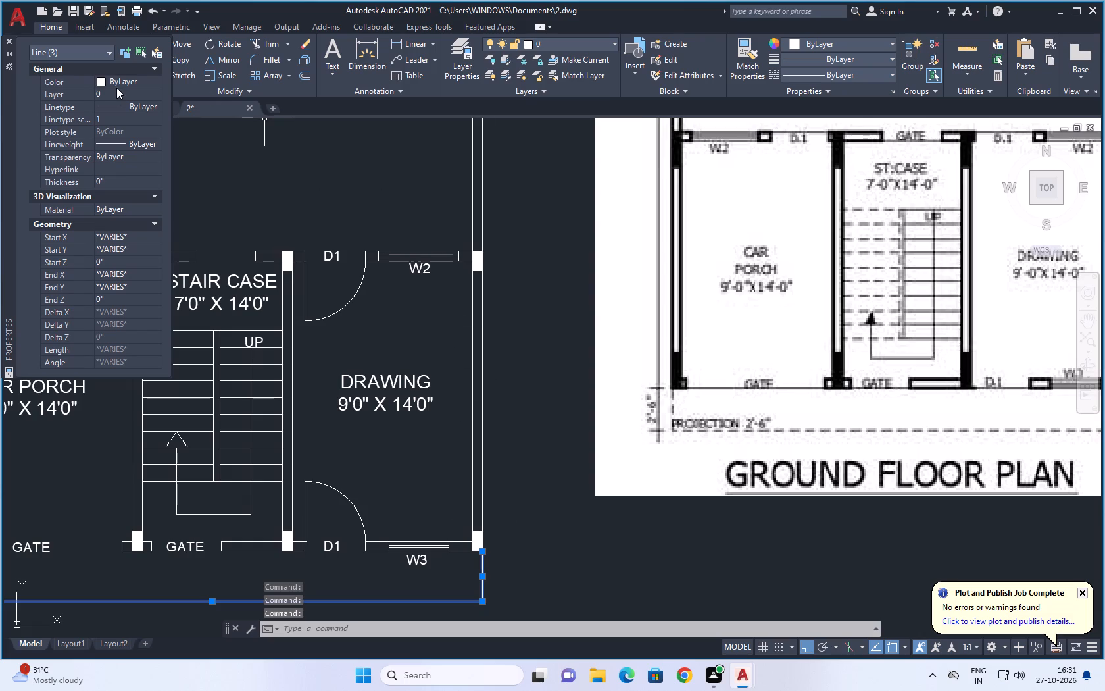
{"action": "left_click", "coordinate": [144, 101]}
{"action": "left_click", "coordinate": [148, 101]}
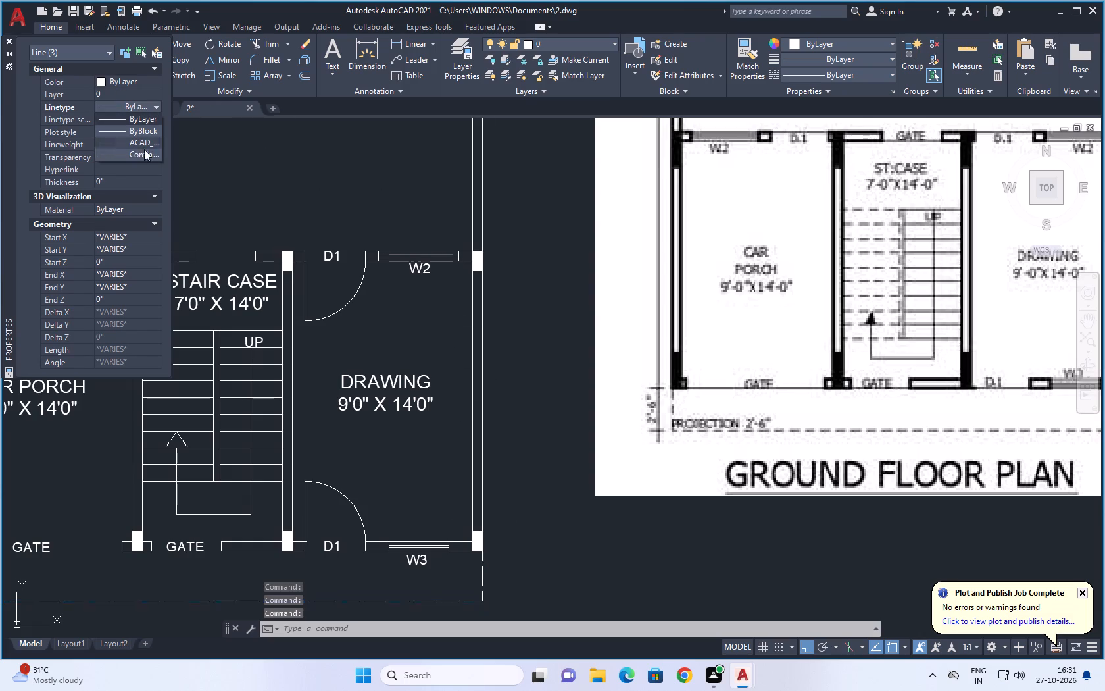
{"action": "left_click", "coordinate": [145, 144]}
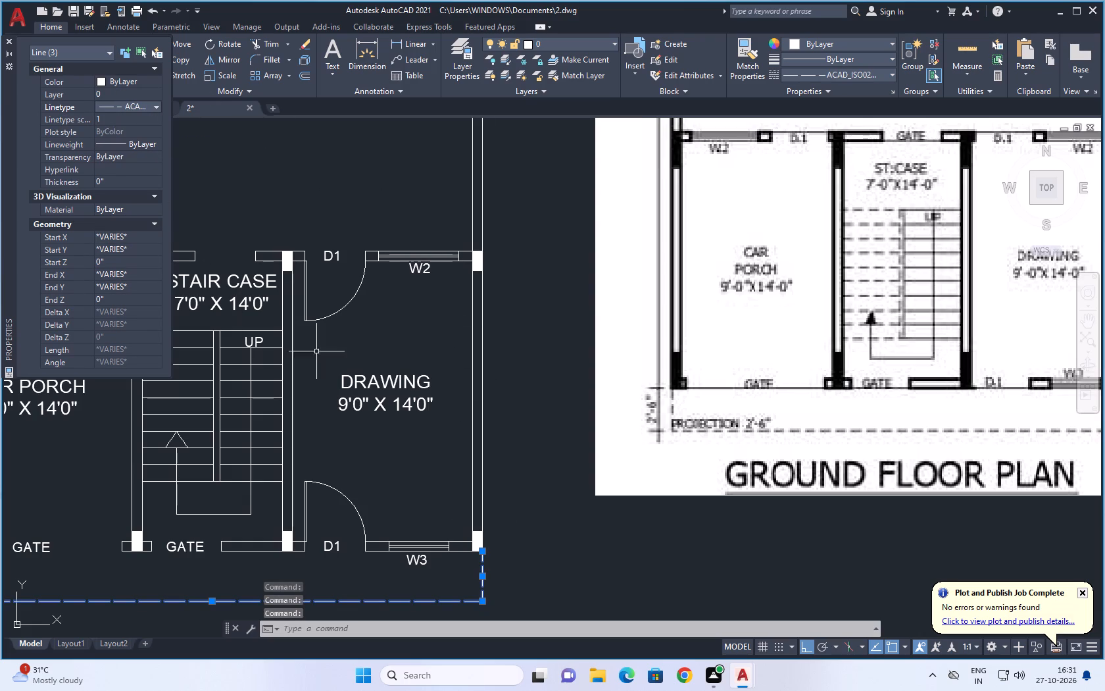
{"action": "key", "text": "space"}
{"action": "key", "text": "space"}
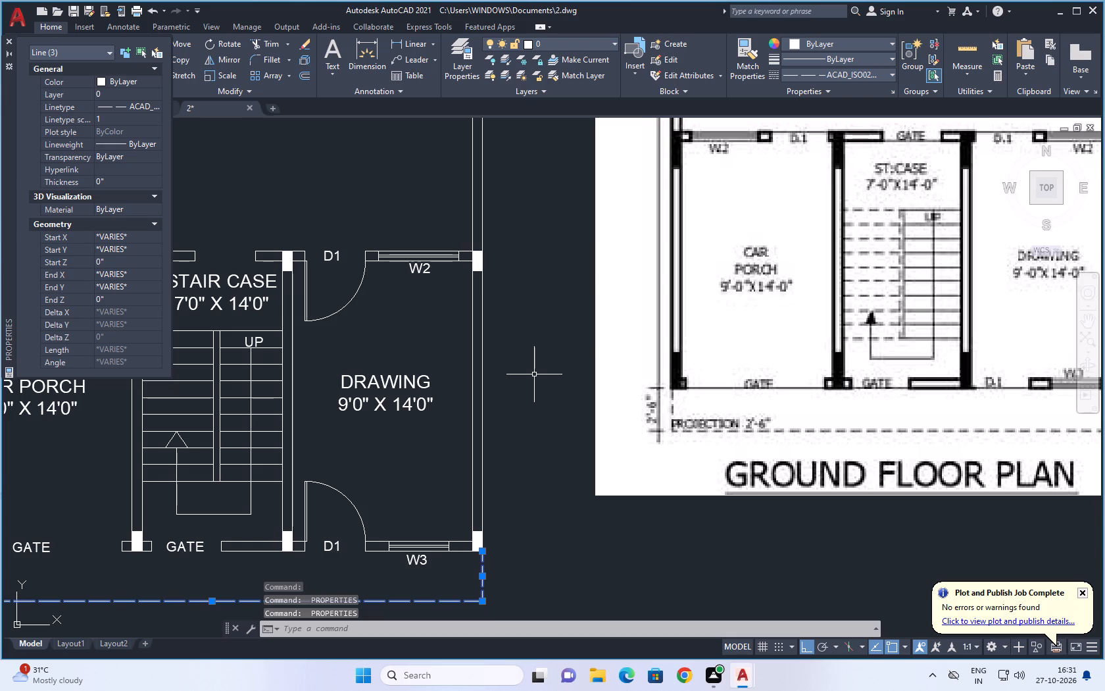
{"action": "key", "text": "Escape"}
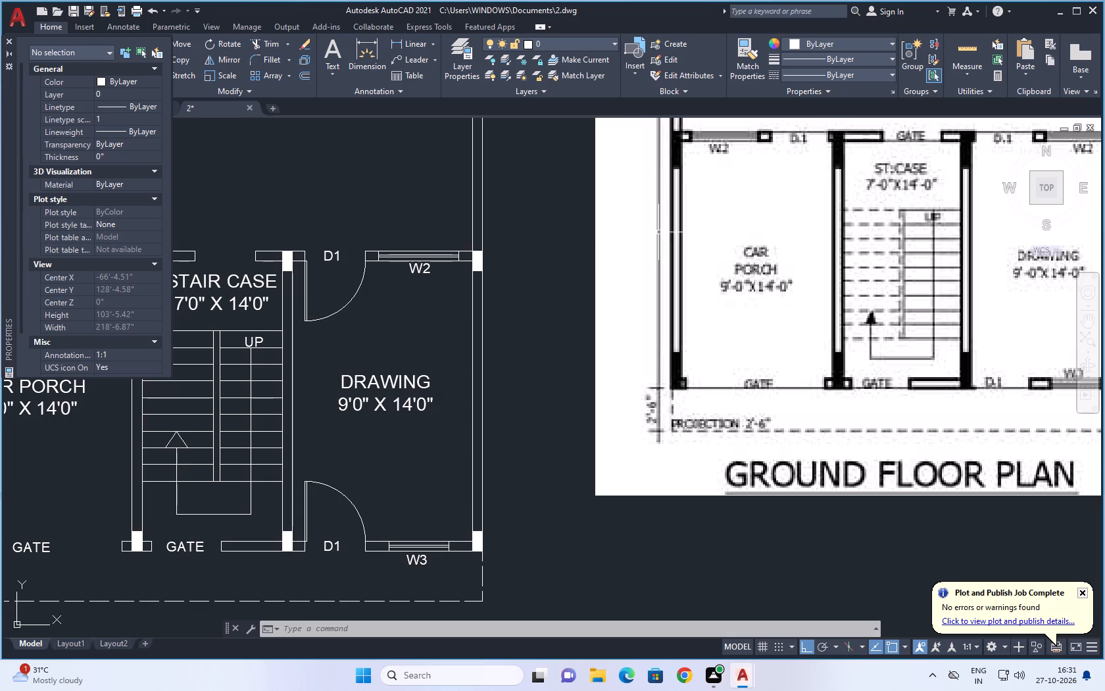
Copy the car porch's GATE label into the wall opening between the lounge and the staircase.
{"action": "scroll", "coordinate": [577, 244], "scroll_direction": "down", "scroll_amount": 4}
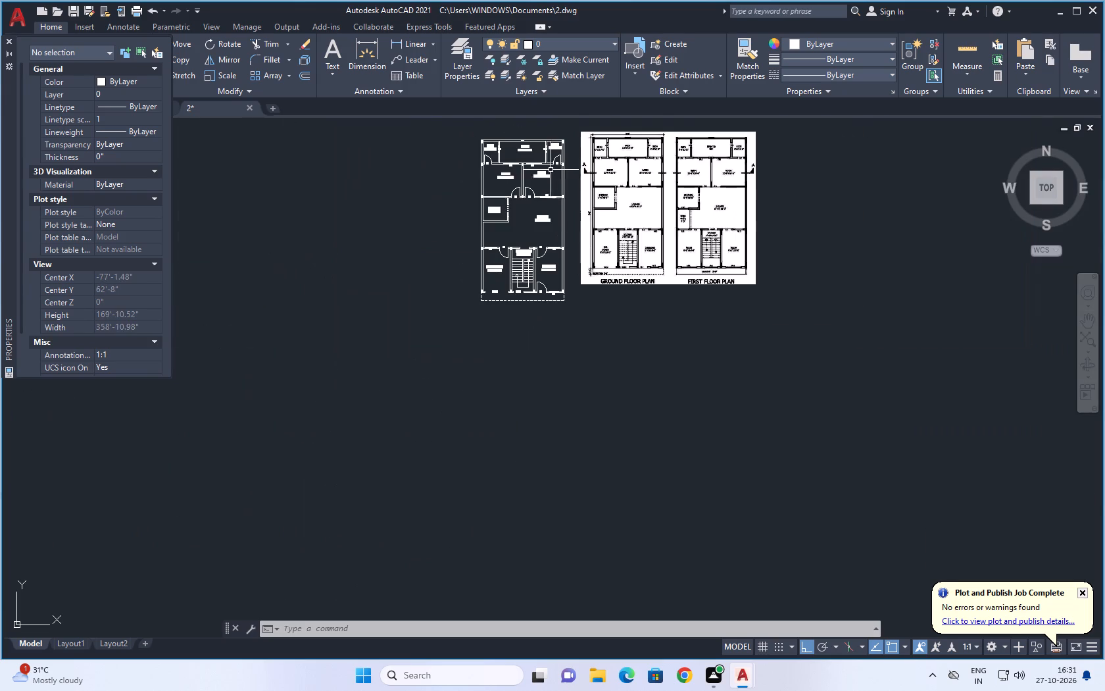
{"action": "scroll", "coordinate": [545, 143], "scroll_direction": "up", "scroll_amount": 2}
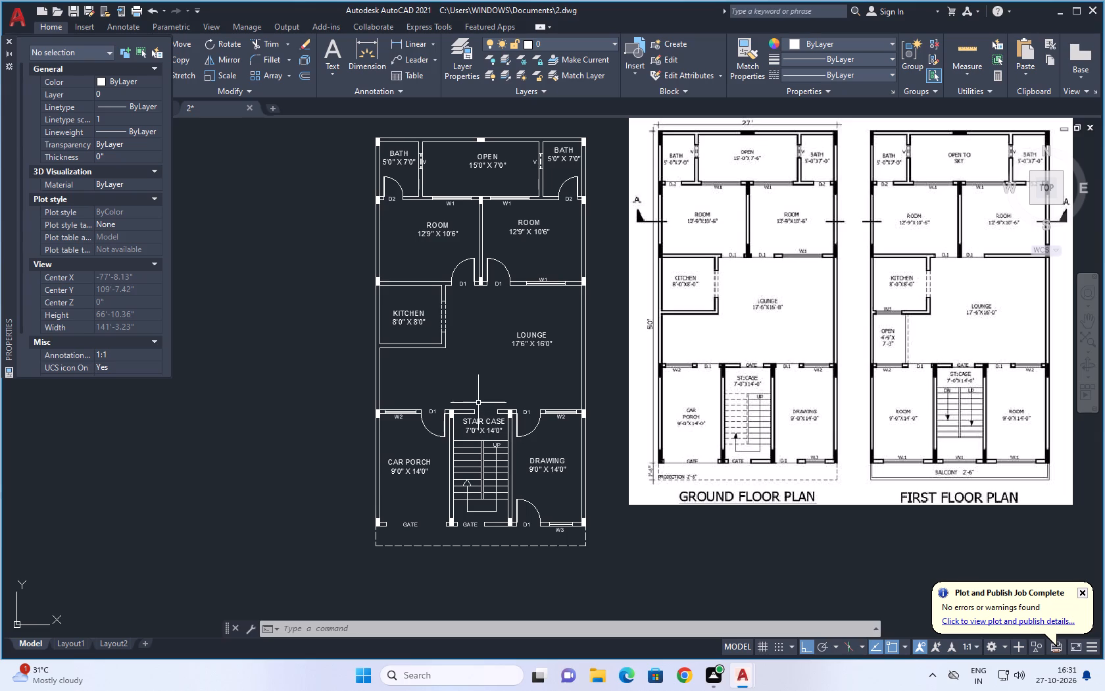
{"action": "scroll", "coordinate": [478, 403], "scroll_direction": "up", "scroll_amount": 1}
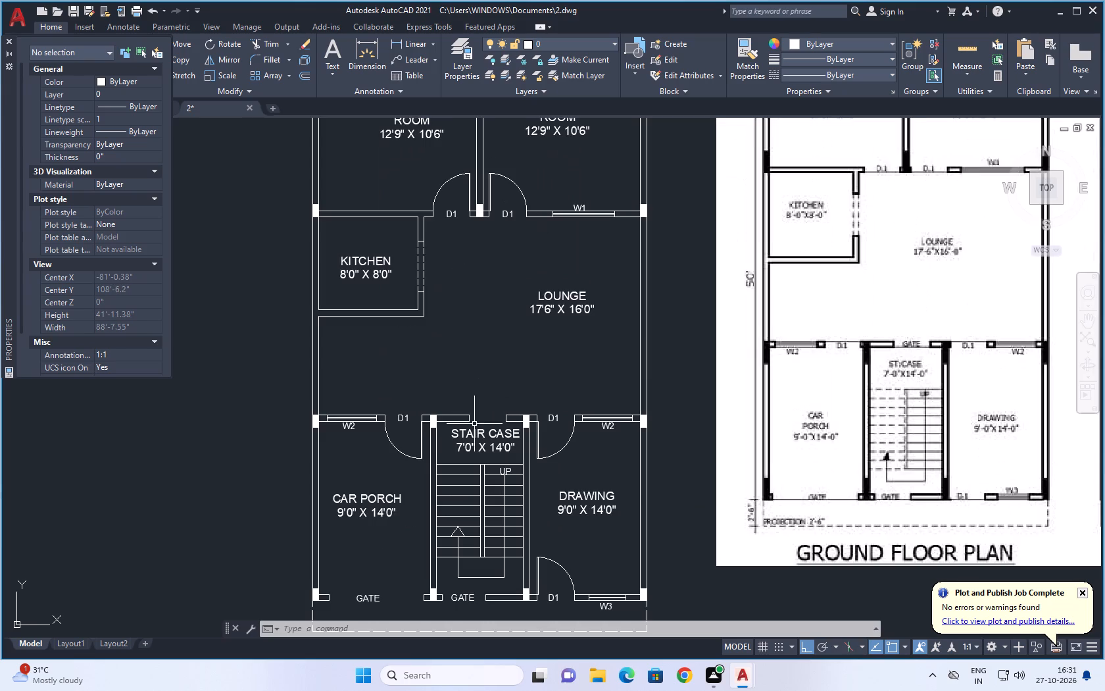
{"action": "left_click", "coordinate": [372, 600]}
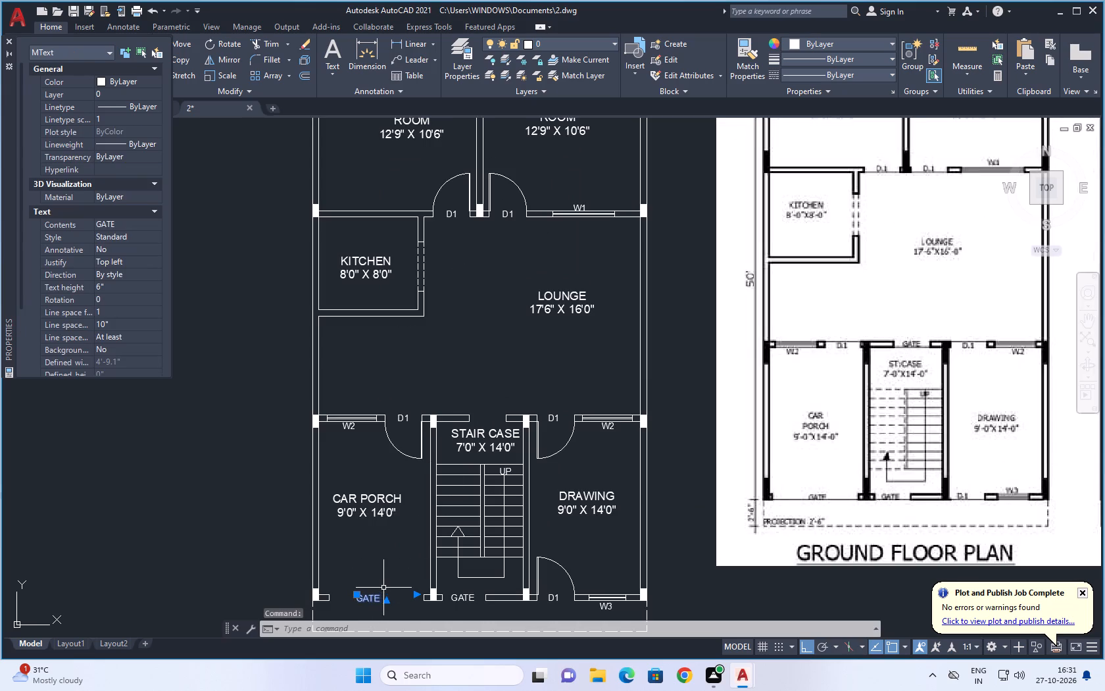
{"action": "key", "text": "ctrl+c"}
{"action": "key", "text": "ctrl+v"}
{"action": "scroll", "coordinate": [481, 417], "scroll_direction": "up", "scroll_amount": 3}
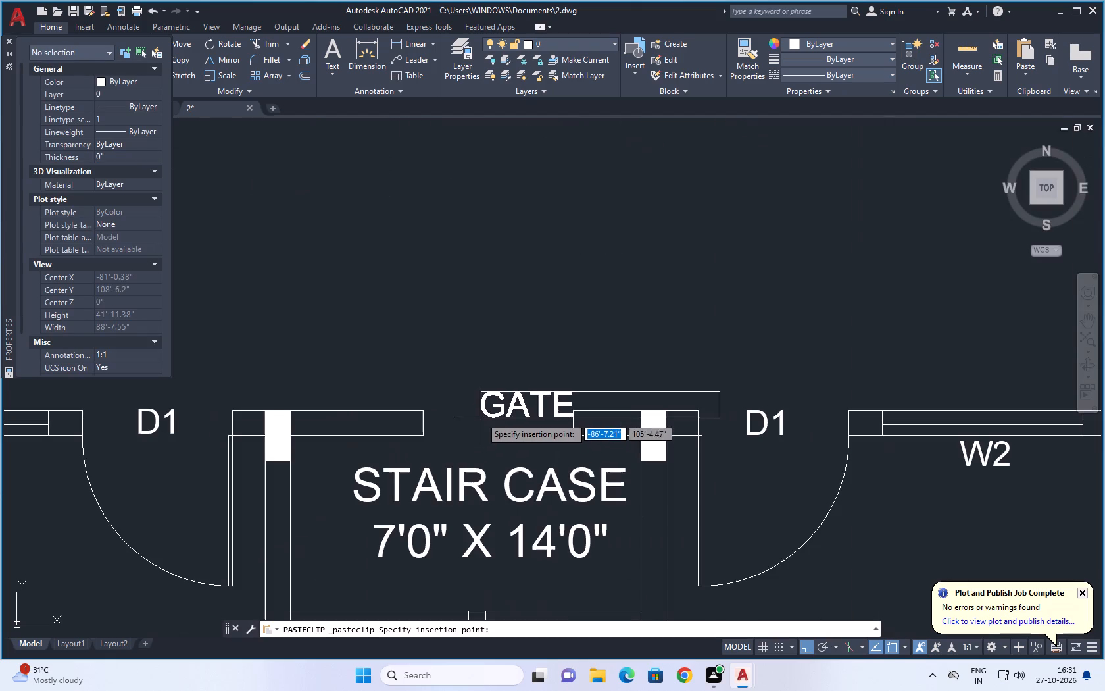
{"action": "left_click", "coordinate": [451, 437]}
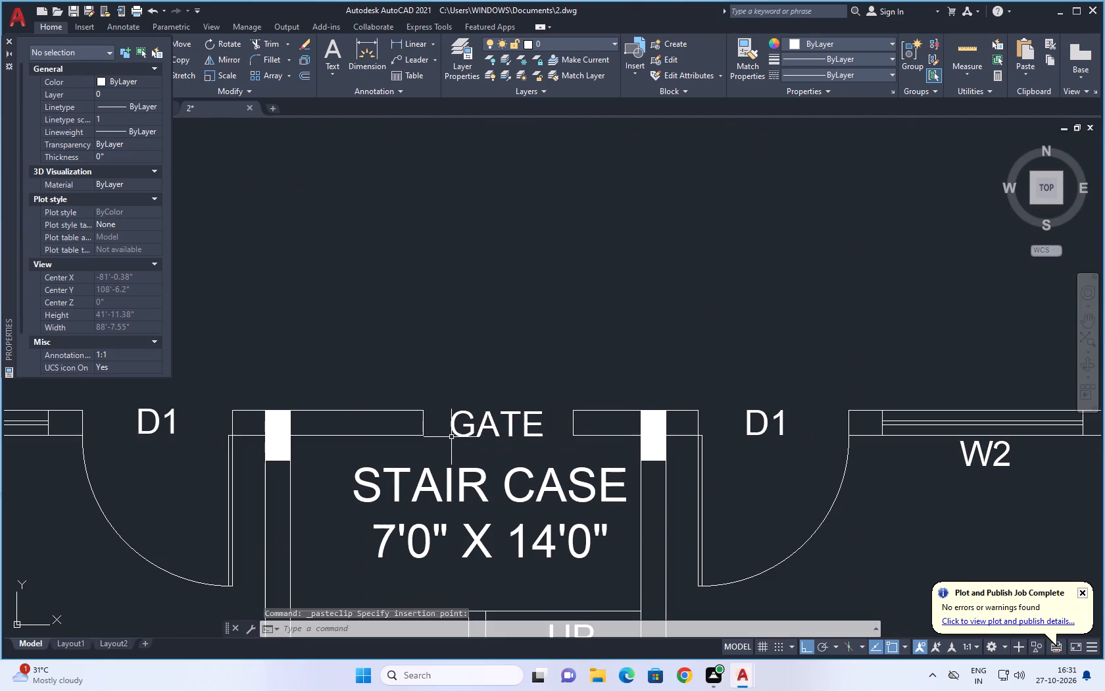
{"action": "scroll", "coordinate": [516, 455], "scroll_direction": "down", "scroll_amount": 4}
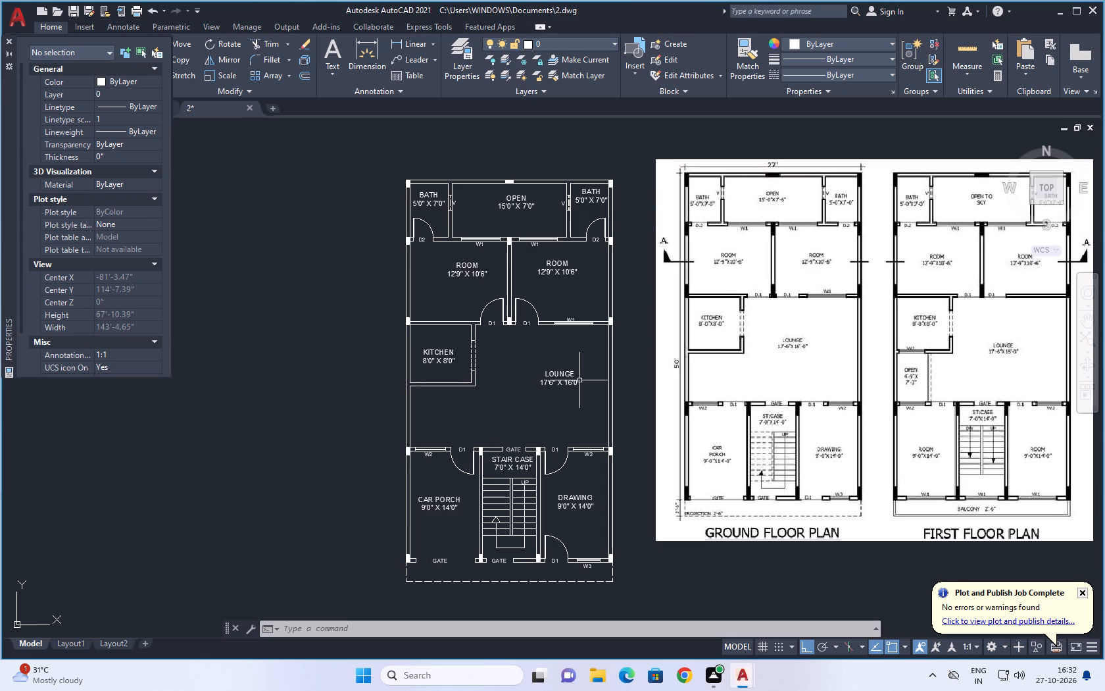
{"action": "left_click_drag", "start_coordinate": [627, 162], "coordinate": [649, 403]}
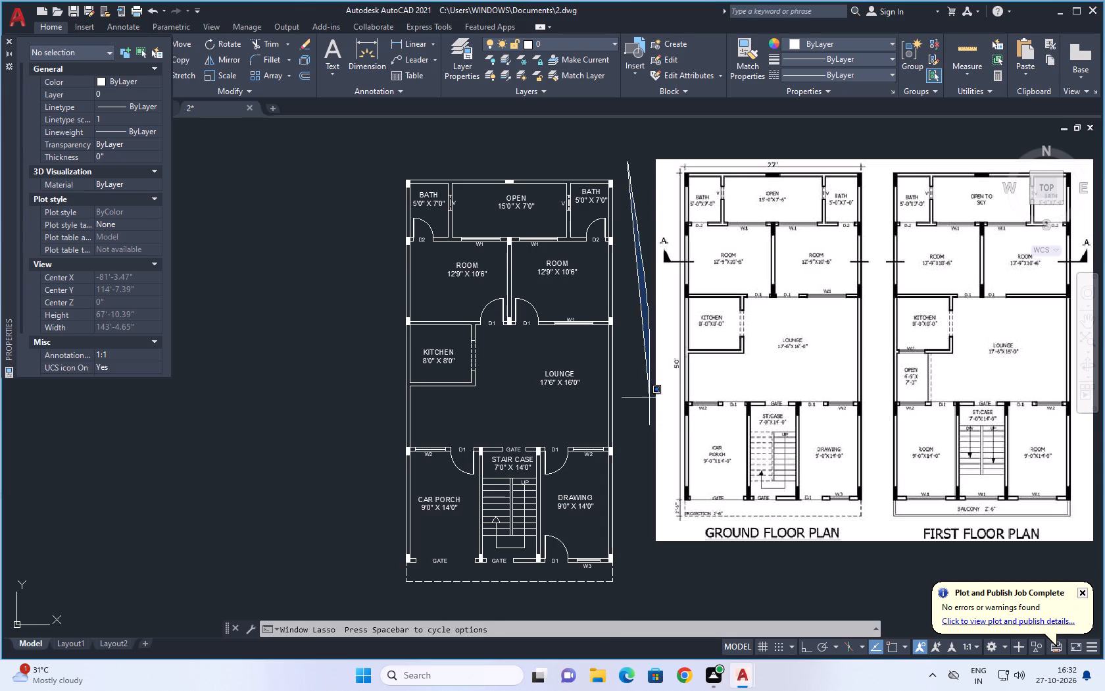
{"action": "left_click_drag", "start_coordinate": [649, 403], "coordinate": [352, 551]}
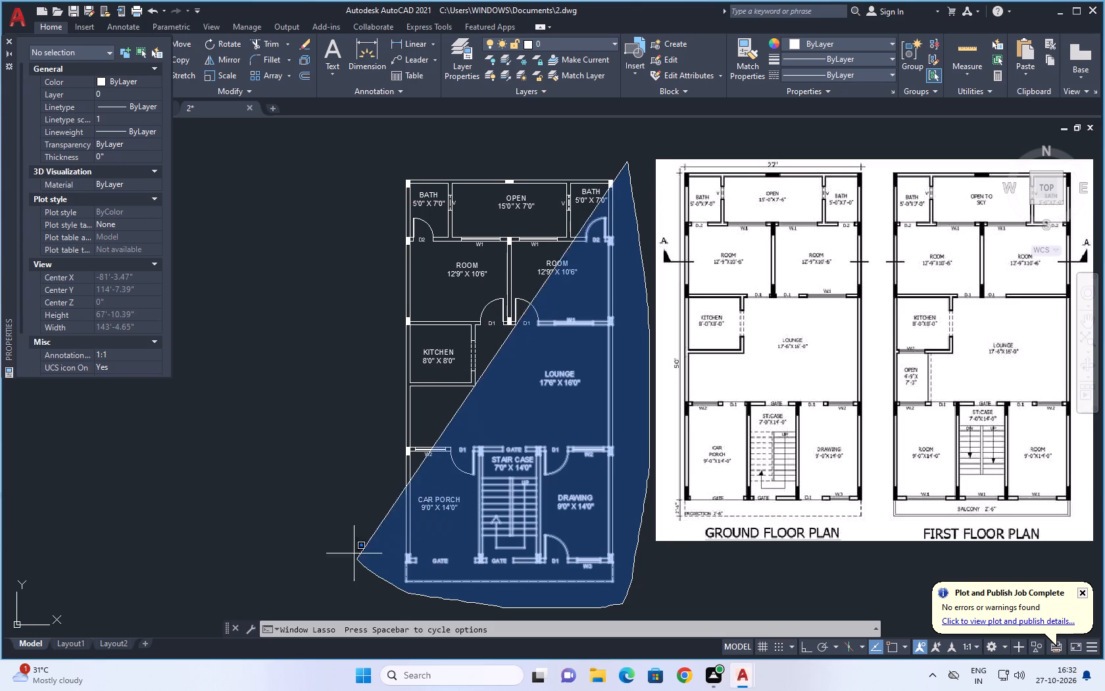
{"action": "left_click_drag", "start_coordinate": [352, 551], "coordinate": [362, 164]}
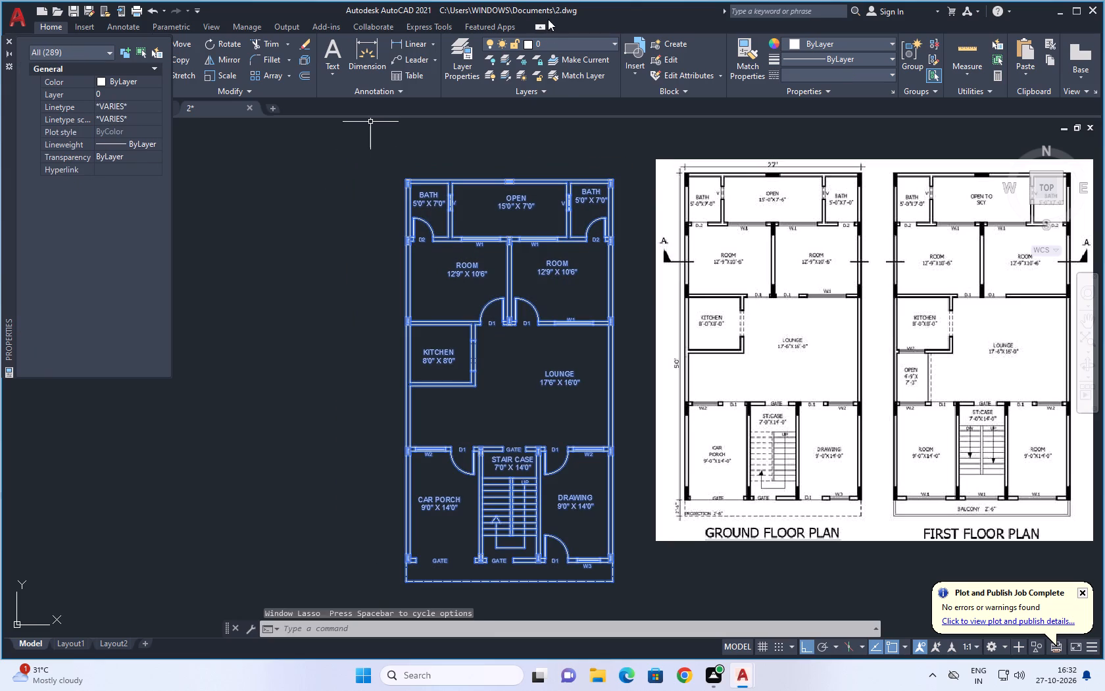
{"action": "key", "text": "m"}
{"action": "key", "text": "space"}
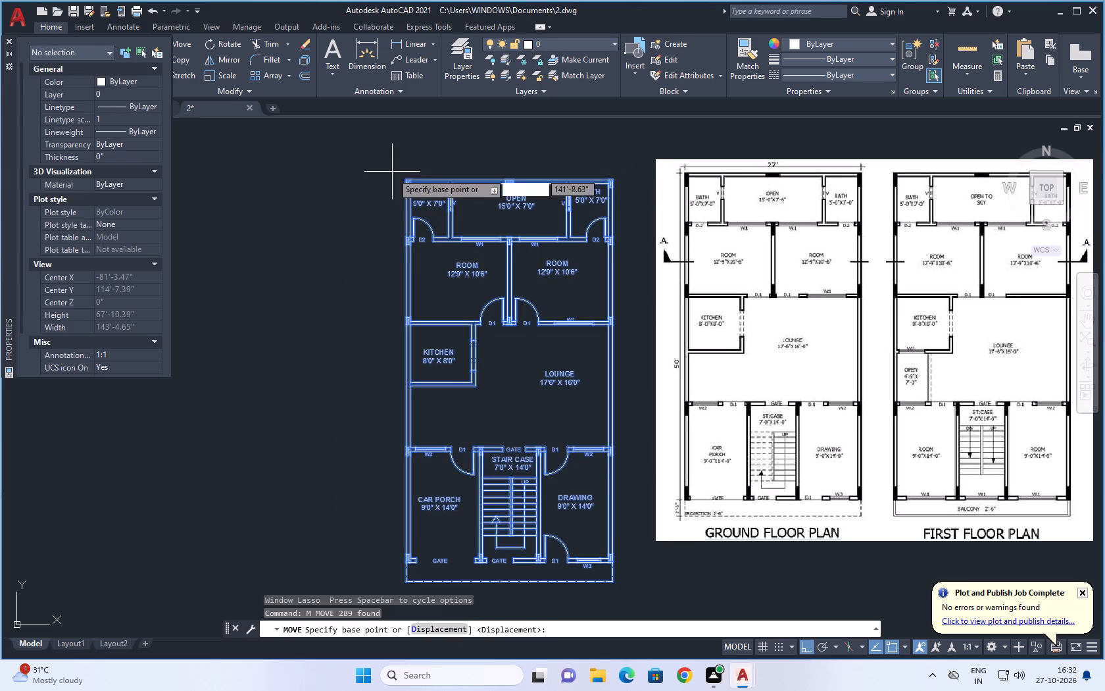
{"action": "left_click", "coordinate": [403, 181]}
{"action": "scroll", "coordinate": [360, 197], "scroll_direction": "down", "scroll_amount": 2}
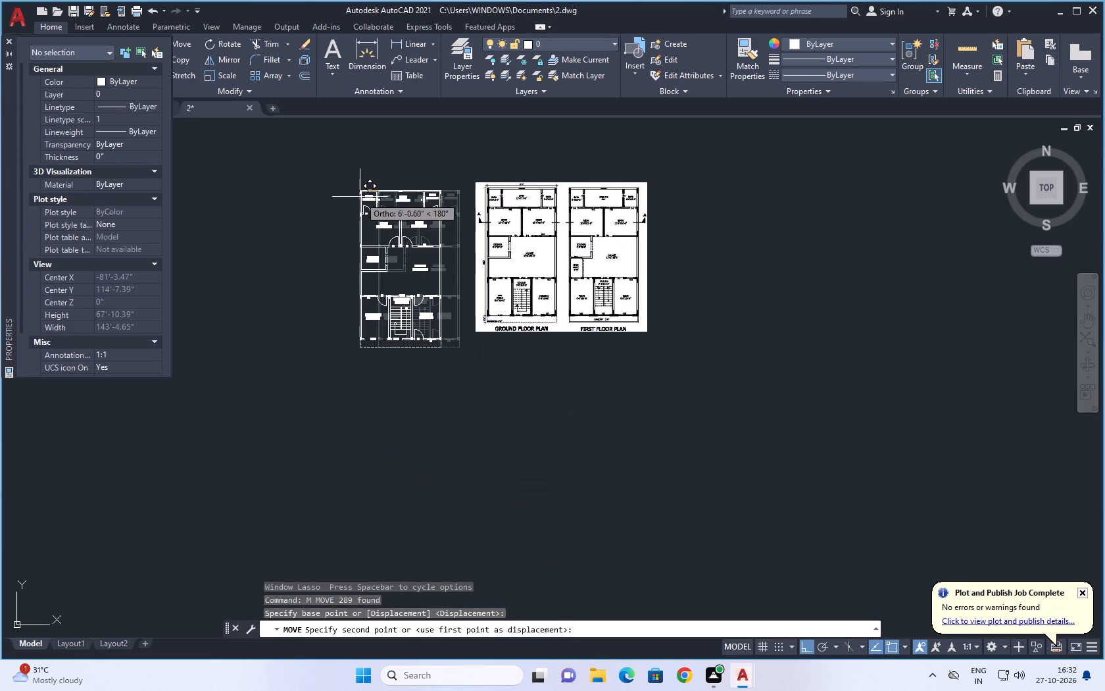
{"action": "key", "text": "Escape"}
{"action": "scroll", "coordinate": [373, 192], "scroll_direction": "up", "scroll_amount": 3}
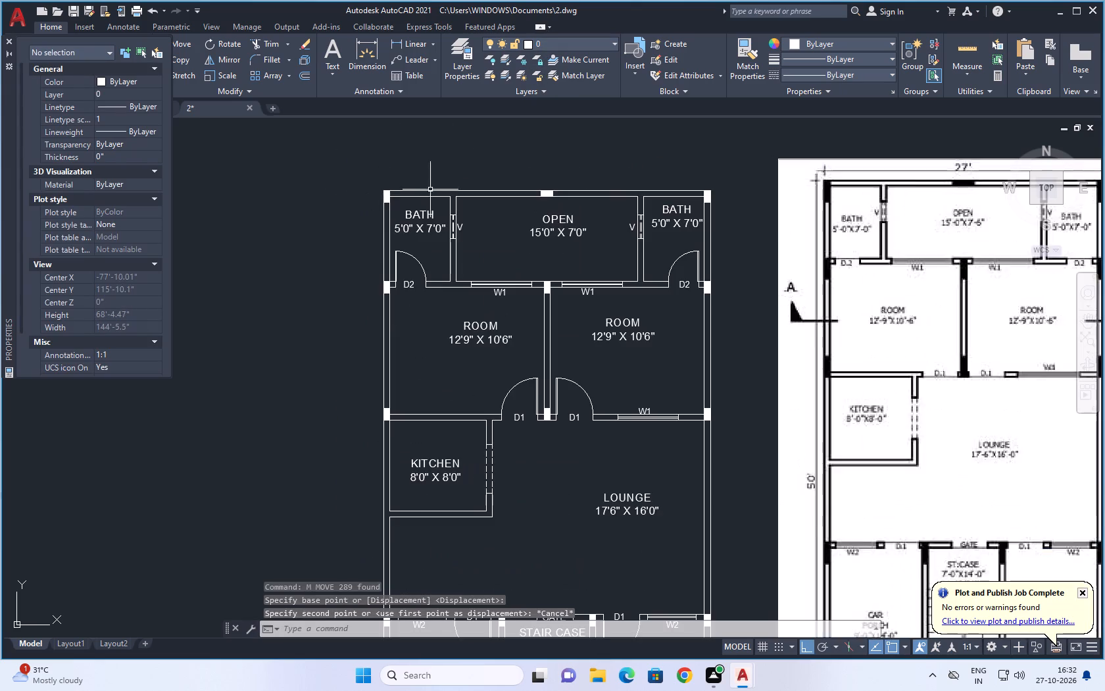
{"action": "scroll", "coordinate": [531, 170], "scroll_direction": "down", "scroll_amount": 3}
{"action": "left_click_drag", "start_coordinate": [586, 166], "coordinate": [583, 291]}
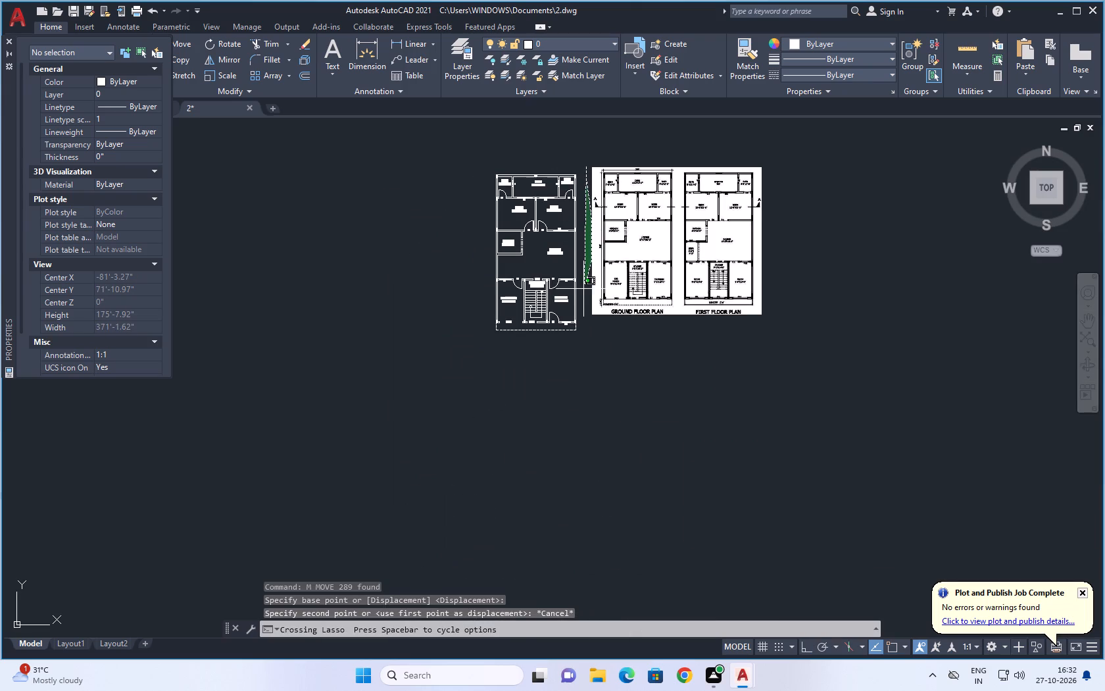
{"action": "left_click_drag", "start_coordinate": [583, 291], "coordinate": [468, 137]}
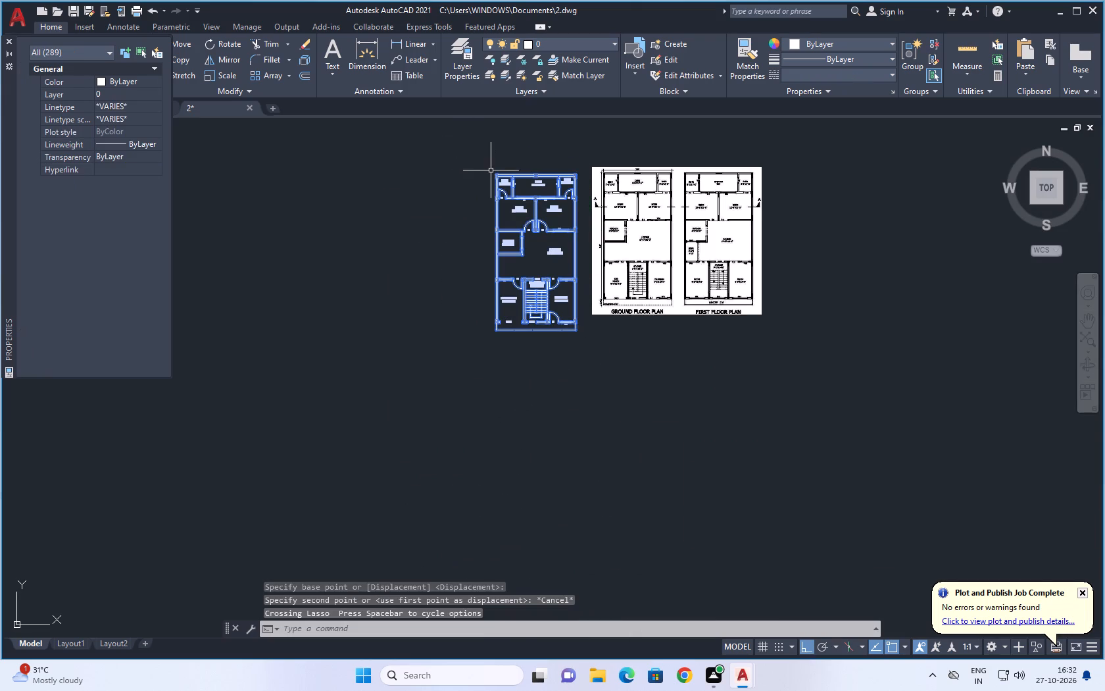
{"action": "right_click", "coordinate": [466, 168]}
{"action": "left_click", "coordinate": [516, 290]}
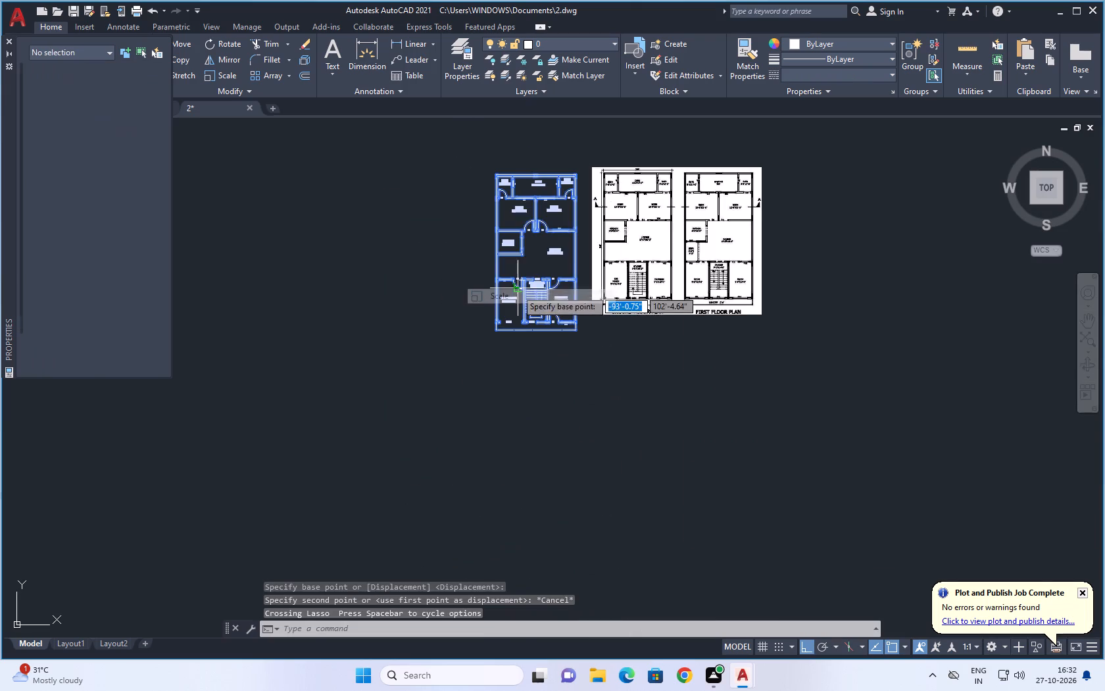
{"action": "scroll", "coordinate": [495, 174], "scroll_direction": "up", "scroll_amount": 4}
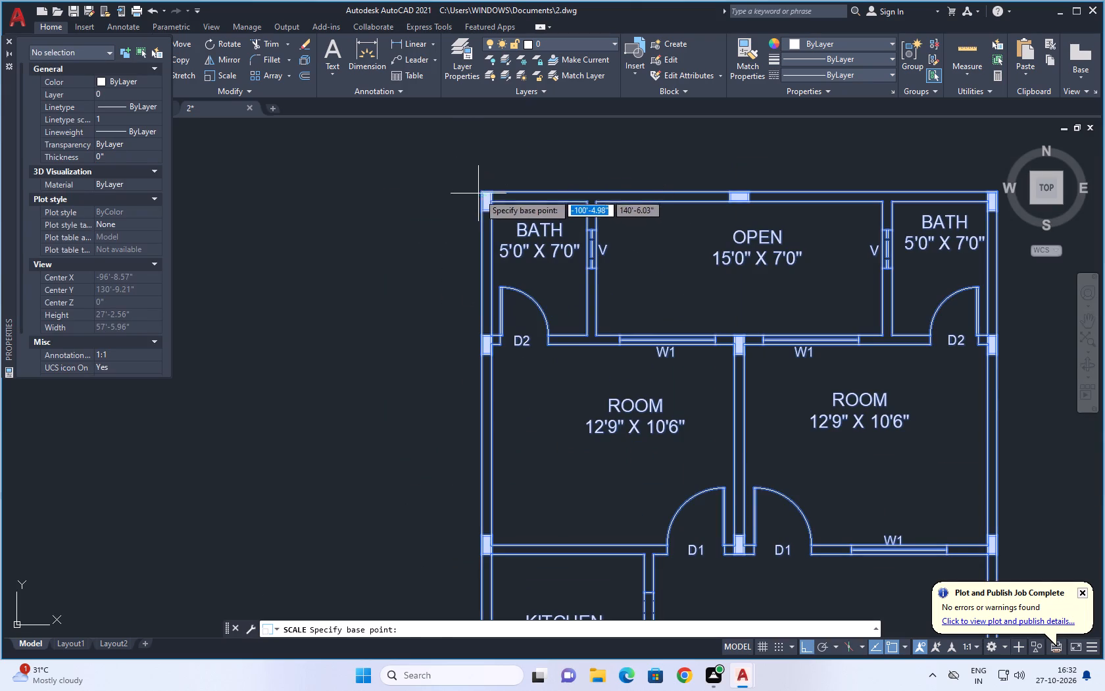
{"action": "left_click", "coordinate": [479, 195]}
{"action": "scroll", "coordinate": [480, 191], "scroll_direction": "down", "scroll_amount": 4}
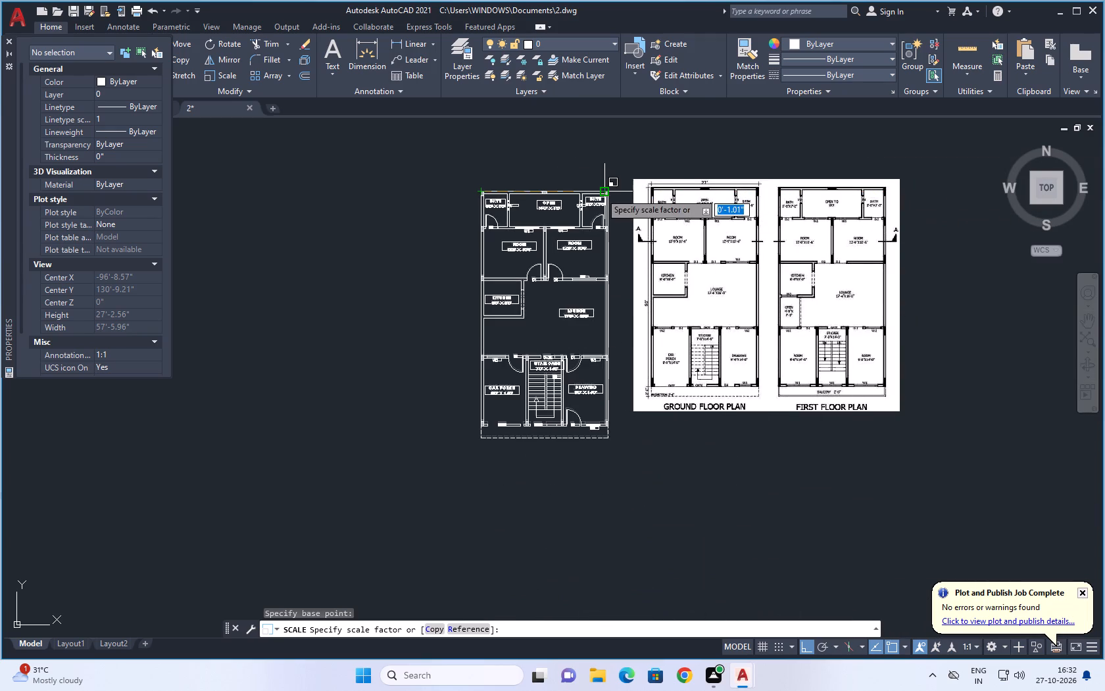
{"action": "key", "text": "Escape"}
Copy the entire drawn ground floor plan horizontally to the east side of the reference image, using its northwest corner as base point.
{"action": "left_click_drag", "start_coordinate": [621, 185], "coordinate": [610, 418]}
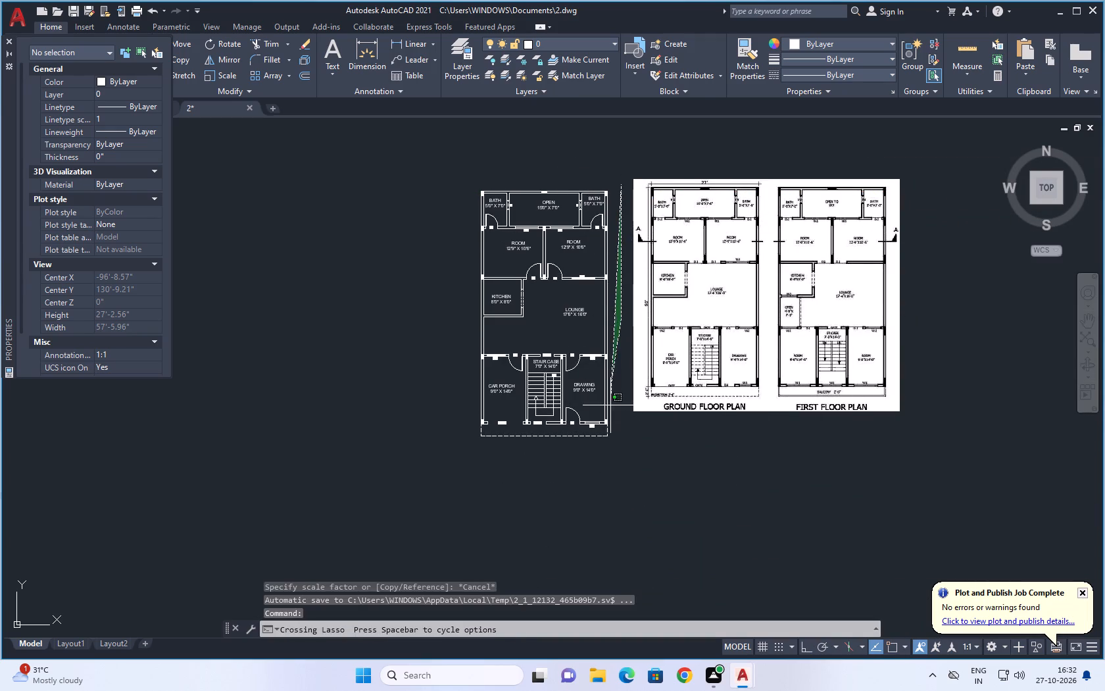
{"action": "left_click_drag", "start_coordinate": [610, 418], "coordinate": [454, 156]}
{"action": "right_click", "coordinate": [456, 156]}
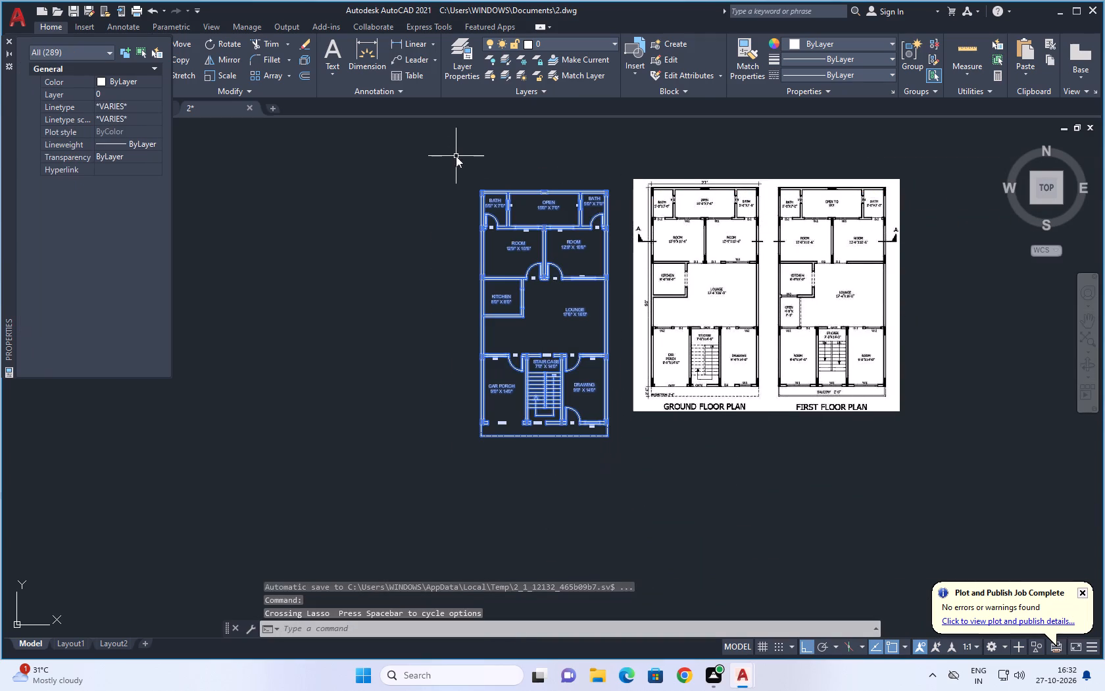
{"action": "left_click", "coordinate": [520, 272]}
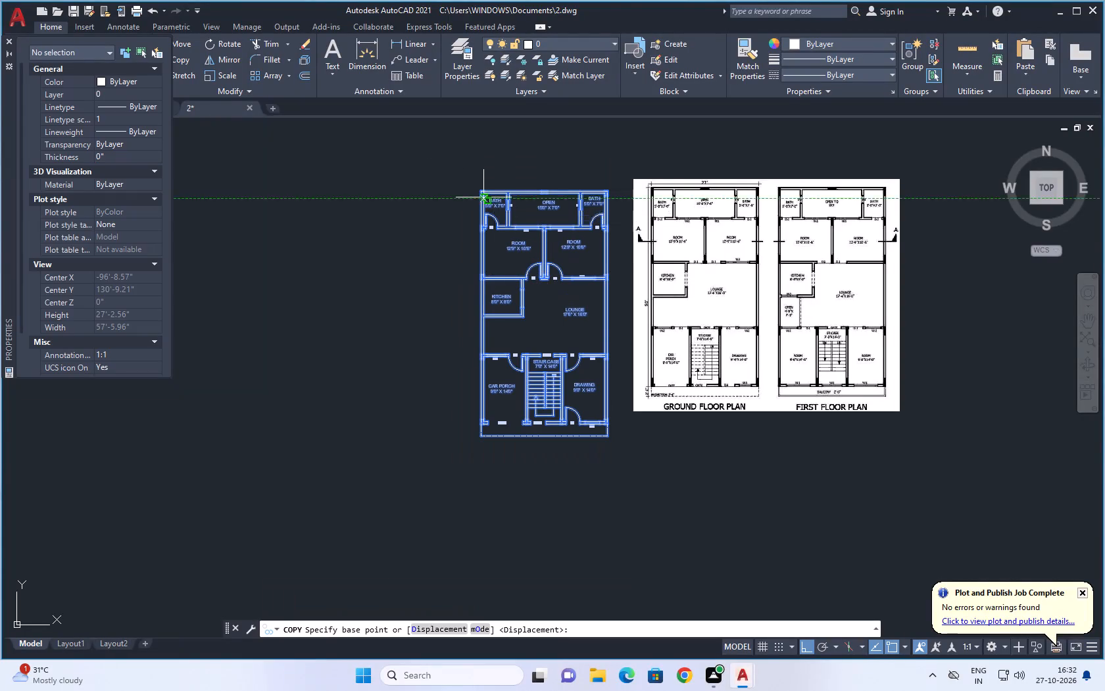
{"action": "scroll", "coordinate": [477, 186], "scroll_direction": "up", "scroll_amount": 4}
{"action": "left_click", "coordinate": [482, 210]}
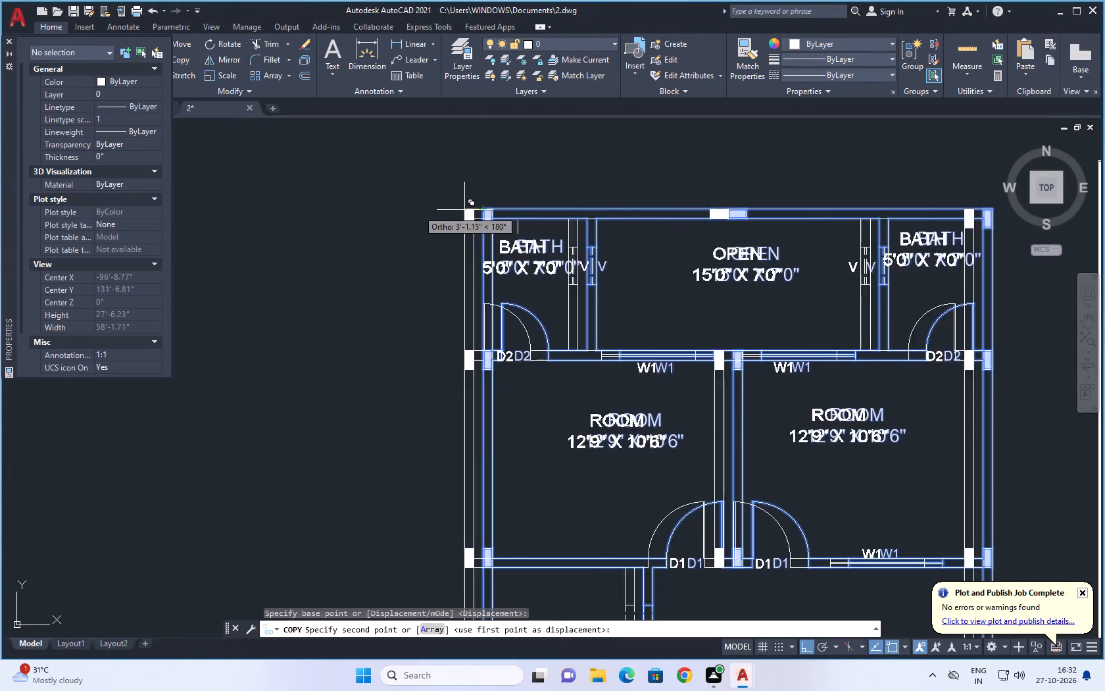
{"action": "scroll", "coordinate": [409, 210], "scroll_direction": "down", "scroll_amount": 4}
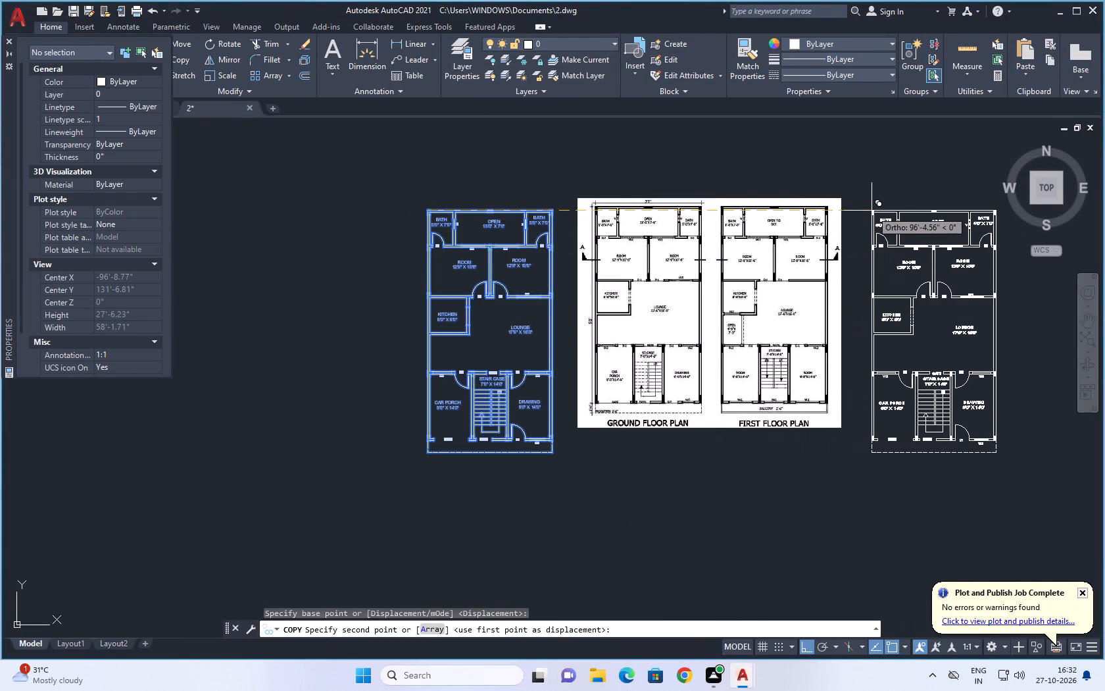
{"action": "left_click", "coordinate": [866, 209]}
{"action": "key", "text": "Escape"}
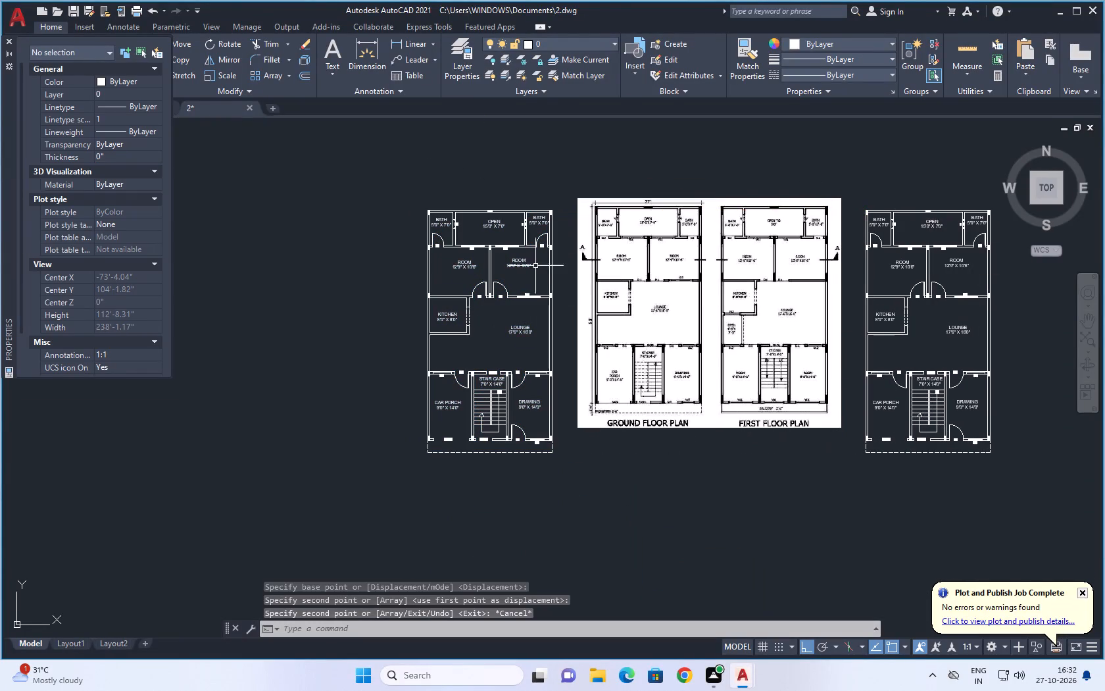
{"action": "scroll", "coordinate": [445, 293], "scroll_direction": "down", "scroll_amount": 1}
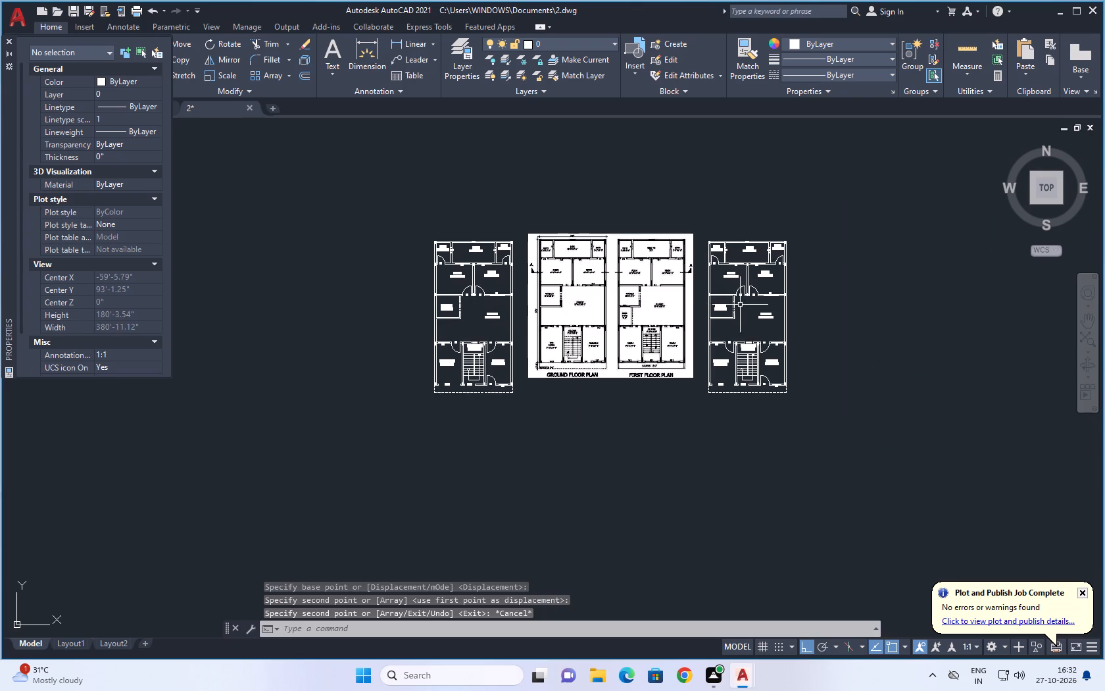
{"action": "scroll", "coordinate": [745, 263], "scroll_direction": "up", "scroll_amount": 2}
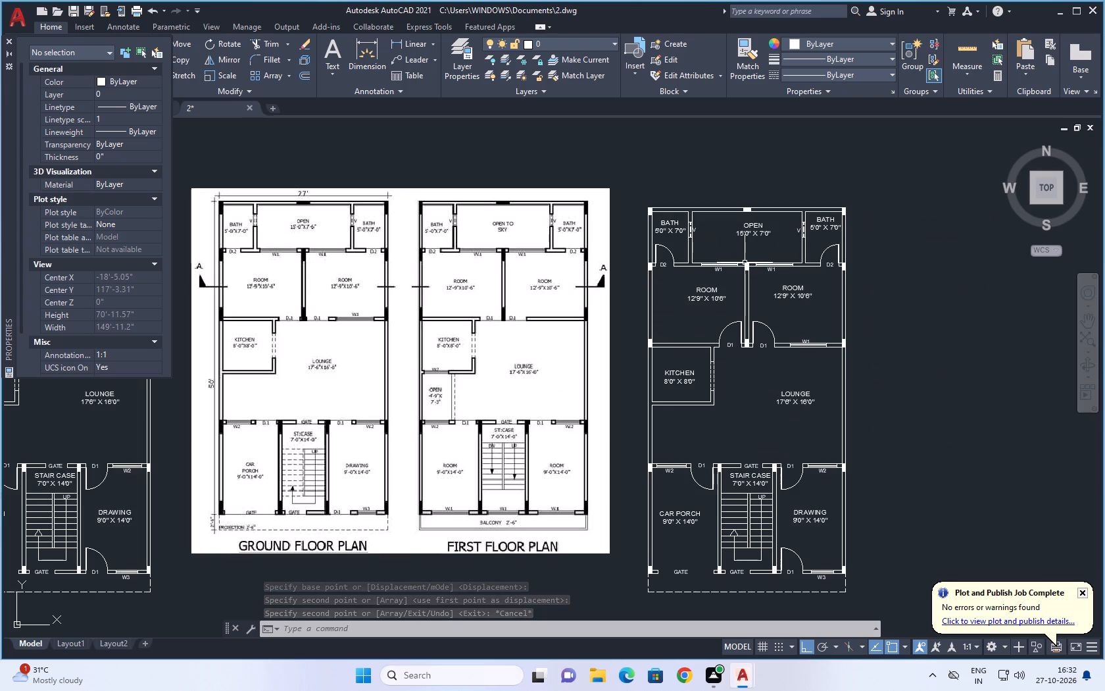
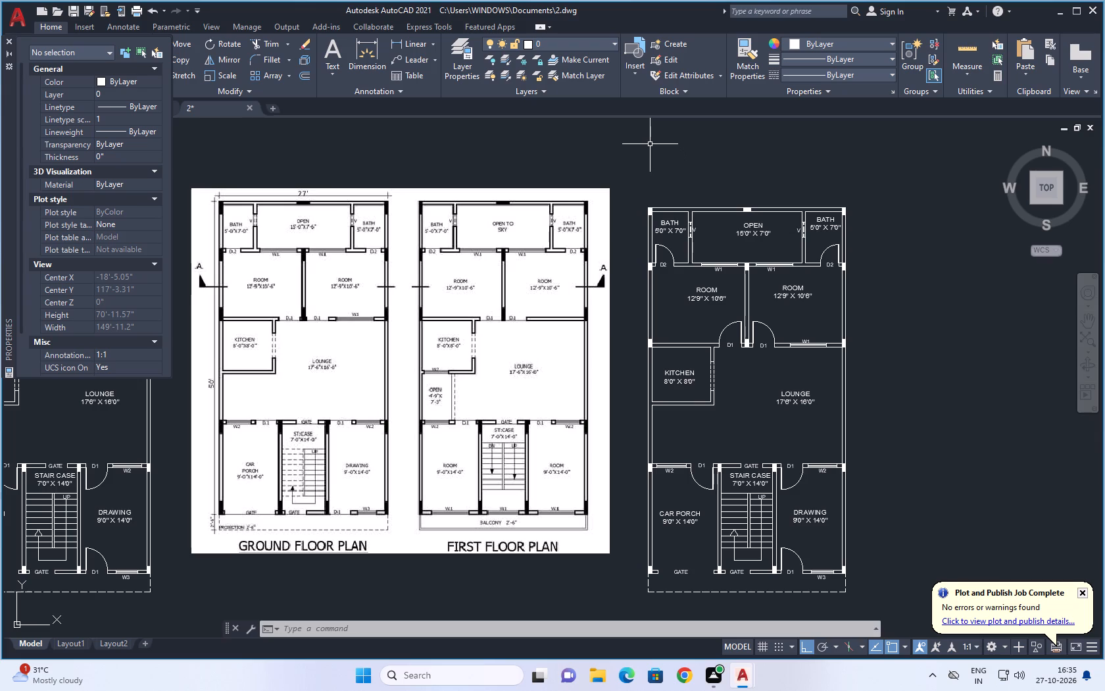
Change the label of the open area between the two baths in the copied plan to OPEN TO SKY.
{"action": "scroll", "coordinate": [650, 144], "scroll_direction": "down", "scroll_amount": 2}
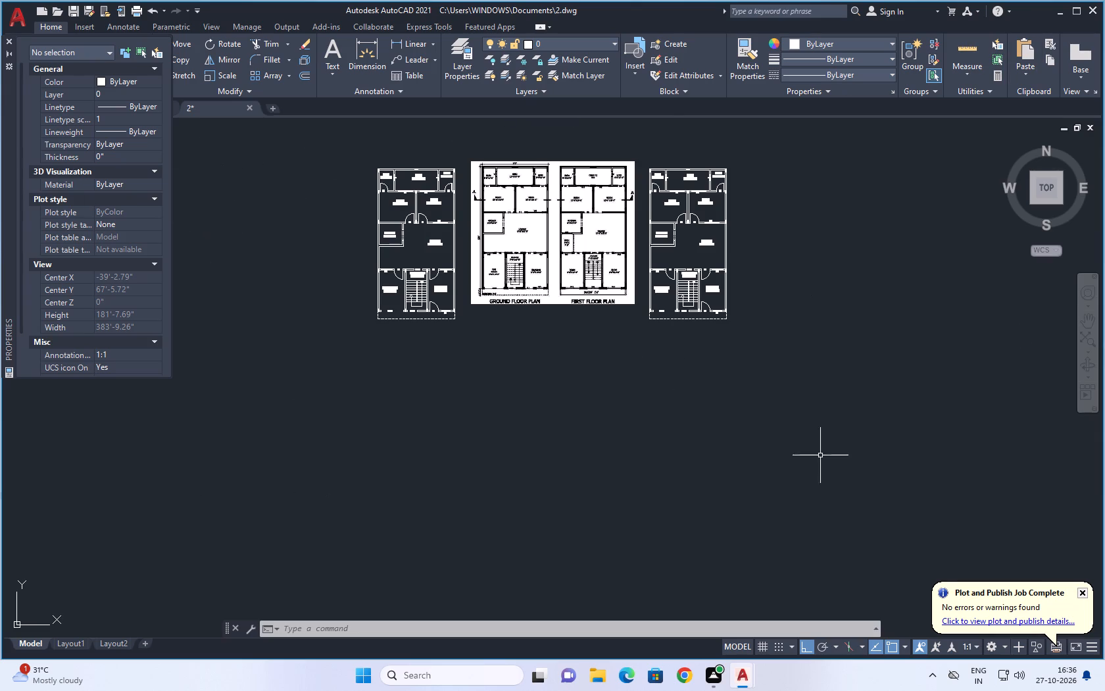
{"action": "scroll", "coordinate": [443, 419], "scroll_direction": "down", "scroll_amount": 1}
{"action": "scroll", "coordinate": [551, 267], "scroll_direction": "up", "scroll_amount": 3}
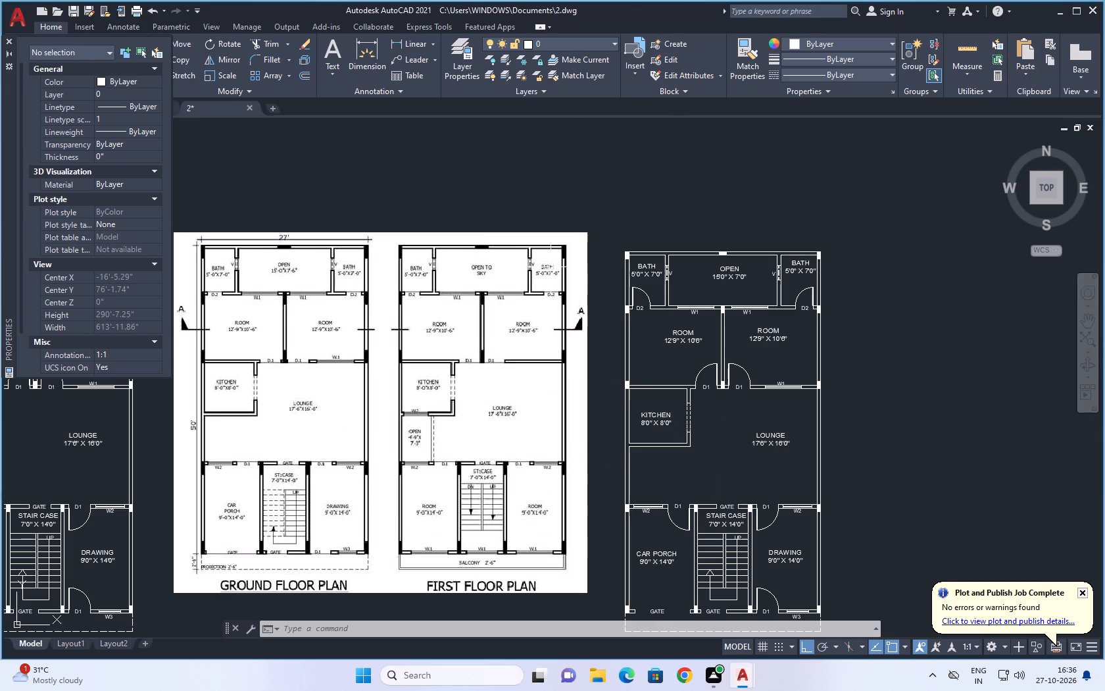
{"action": "double_click", "coordinate": [737, 267]}
{"action": "scroll", "coordinate": [737, 267], "scroll_direction": "up", "scroll_amount": 4}
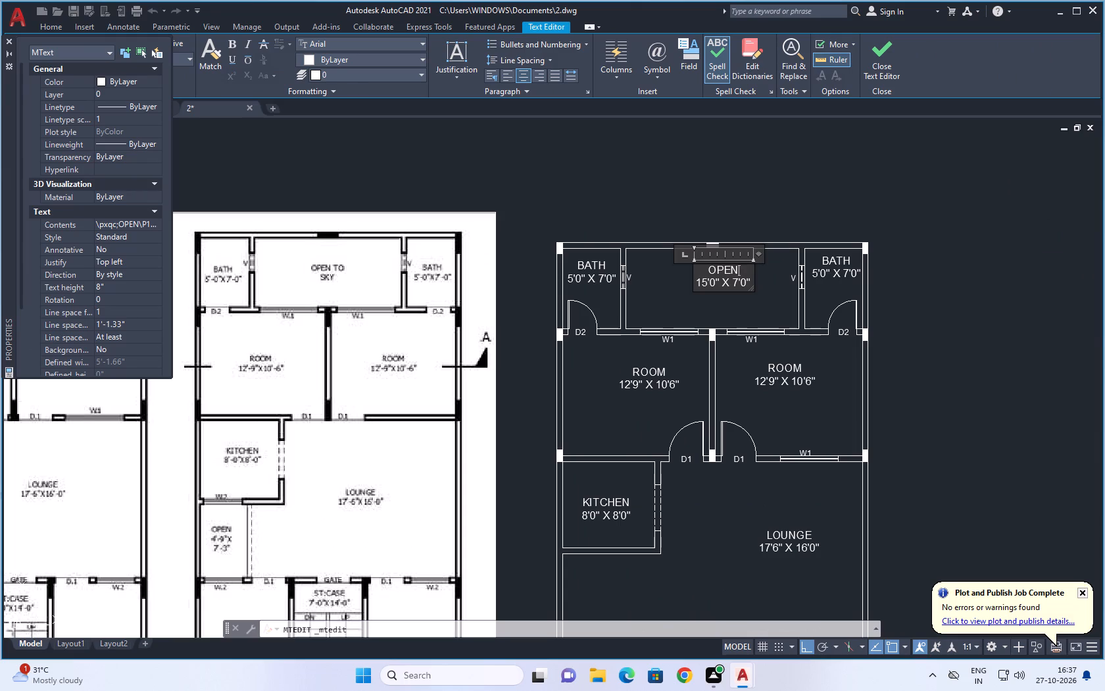
{"action": "left_click", "coordinate": [750, 280]}
{"action": "key", "text": "BackSpace"}
{"action": "key", "text": "BackSpace"}
{"action": "key", "text": "BackSpace"}
{"action": "key", "text": "BackSpace"}
{"action": "key", "text": "BackSpace"}
{"action": "key", "text": "BackSpace"}
{"action": "key", "text": "BackSpace"}
{"action": "key", "text": "BackSpace"}
{"action": "key", "text": "BackSpace"}
{"action": "key", "text": "BackSpace"}
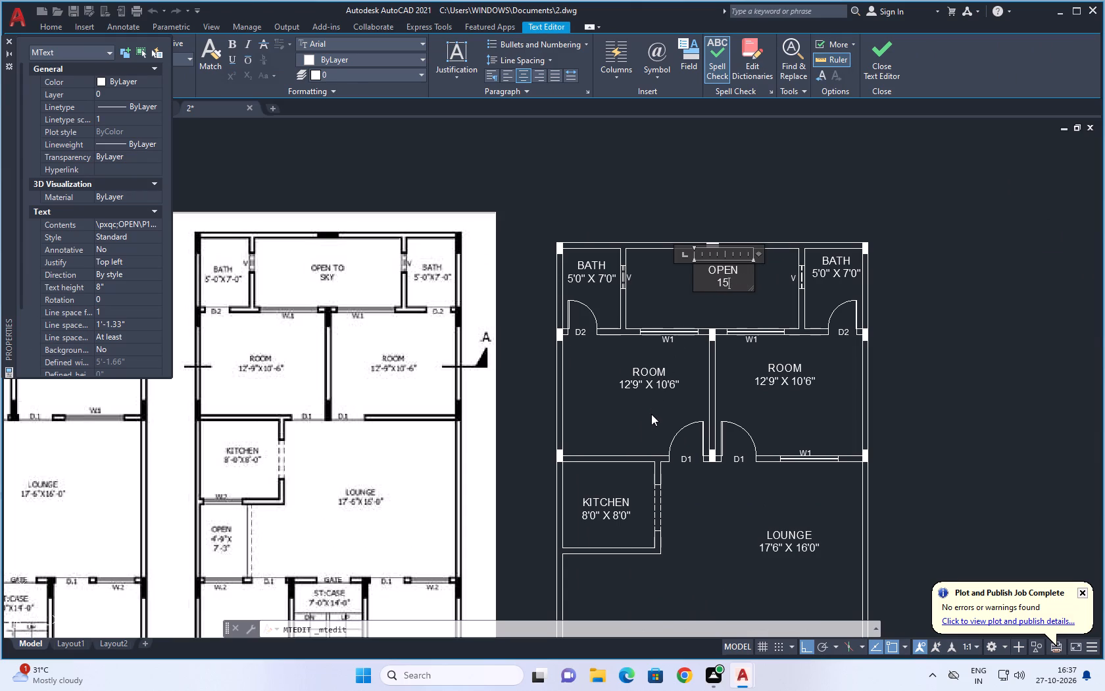
{"action": "key", "text": "BackSpace"}
{"action": "key", "text": "BackSpace"}
{"action": "key", "text": "t"}
{"action": "key", "text": "o"}
{"action": "key", "text": "space"}
{"action": "type", "text": "SK"}
{"action": "key", "text": "t"}
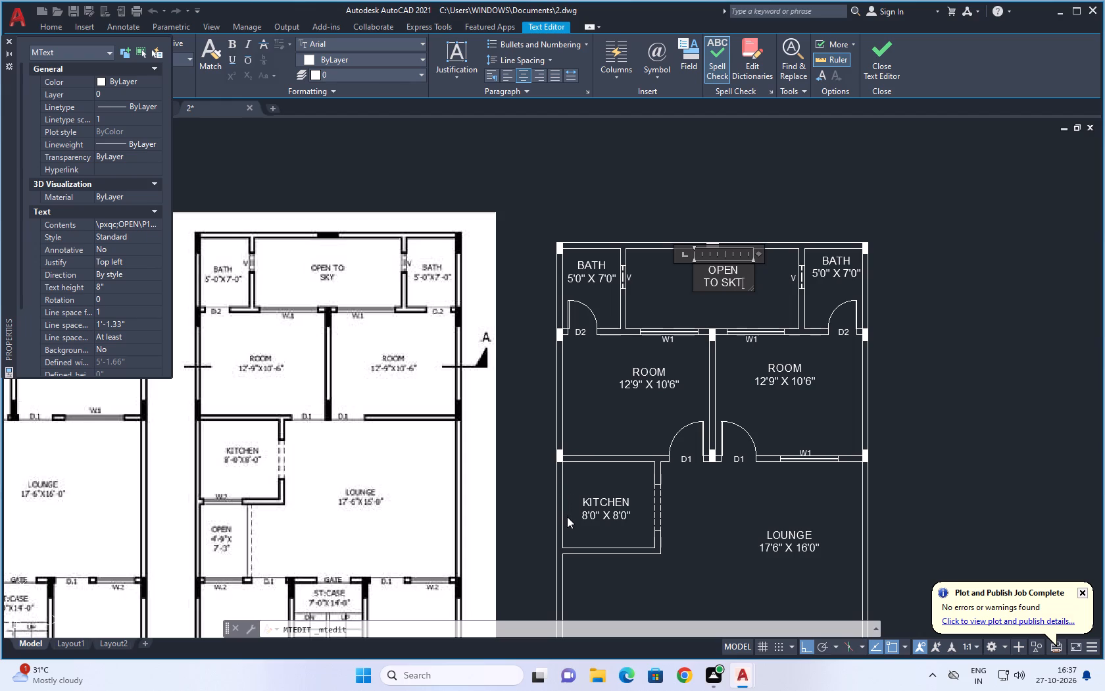
{"action": "key", "text": "BackSpace"}
{"action": "key", "text": "y"}
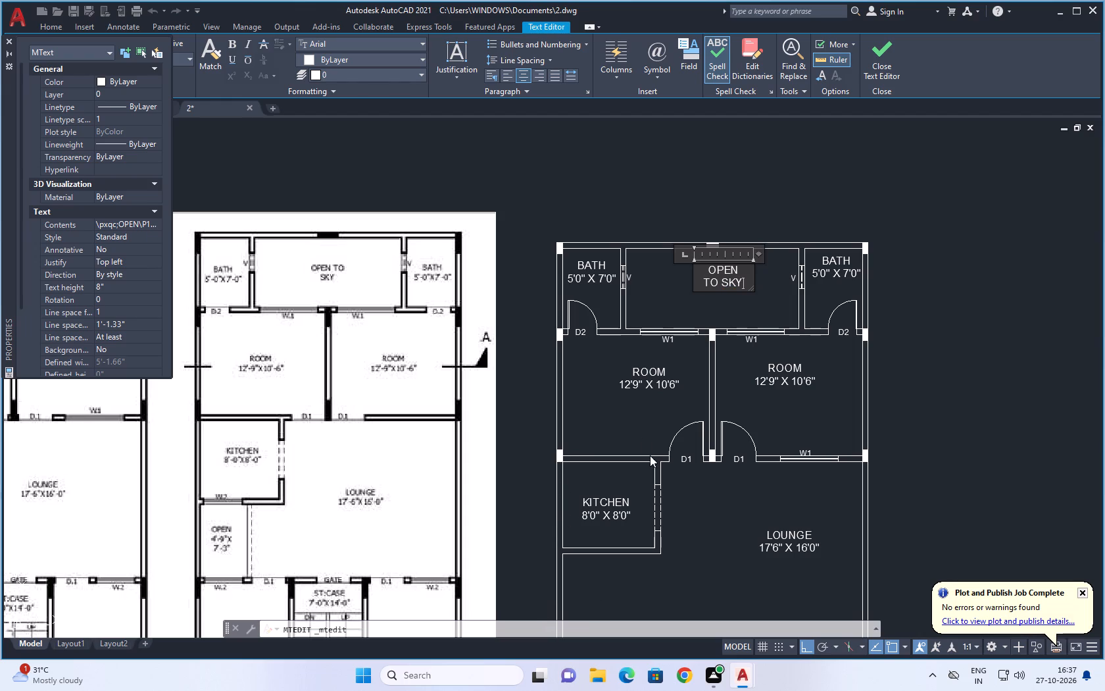
{"action": "left_click", "coordinate": [641, 434]}
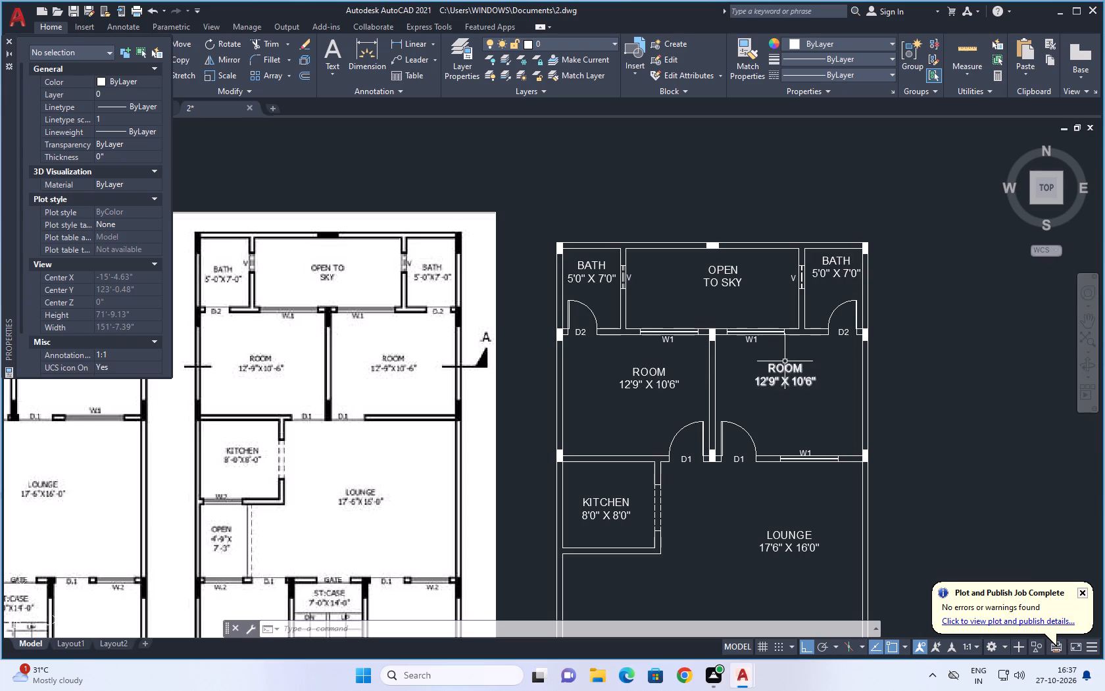
Change the linetype of the three projection lines along the copied plan's south front to ByLayer.
{"action": "scroll", "coordinate": [746, 420], "scroll_direction": "down", "scroll_amount": 1}
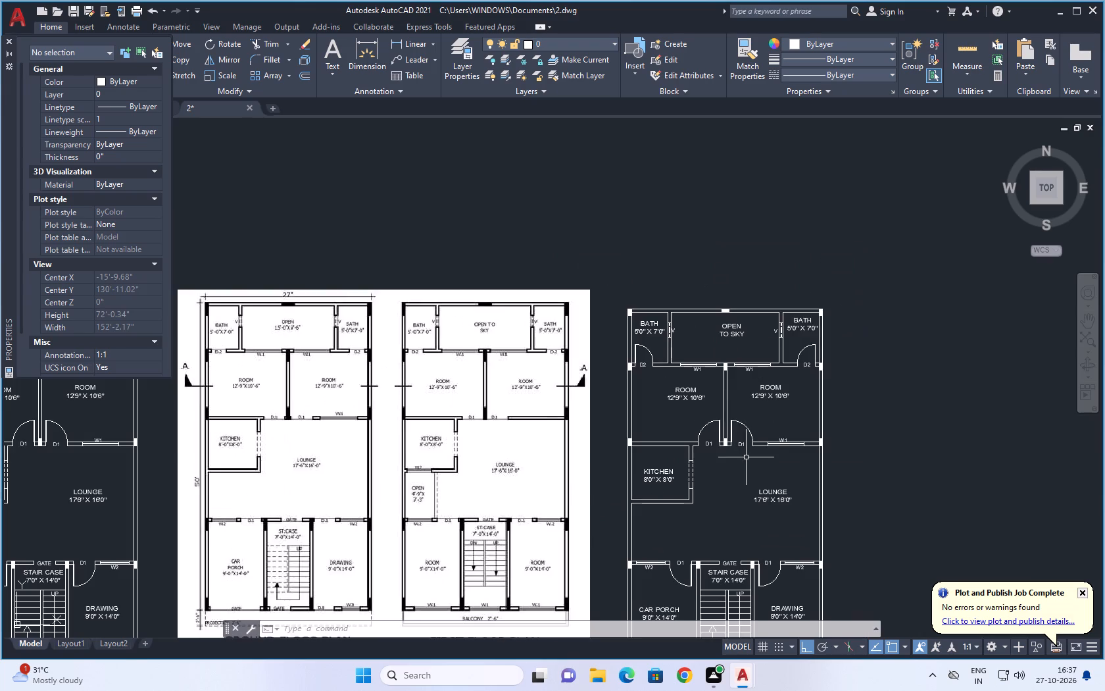
{"action": "scroll", "coordinate": [746, 457], "scroll_direction": "down", "scroll_amount": 1}
{"action": "scroll", "coordinate": [740, 581], "scroll_direction": "up", "scroll_amount": 1}
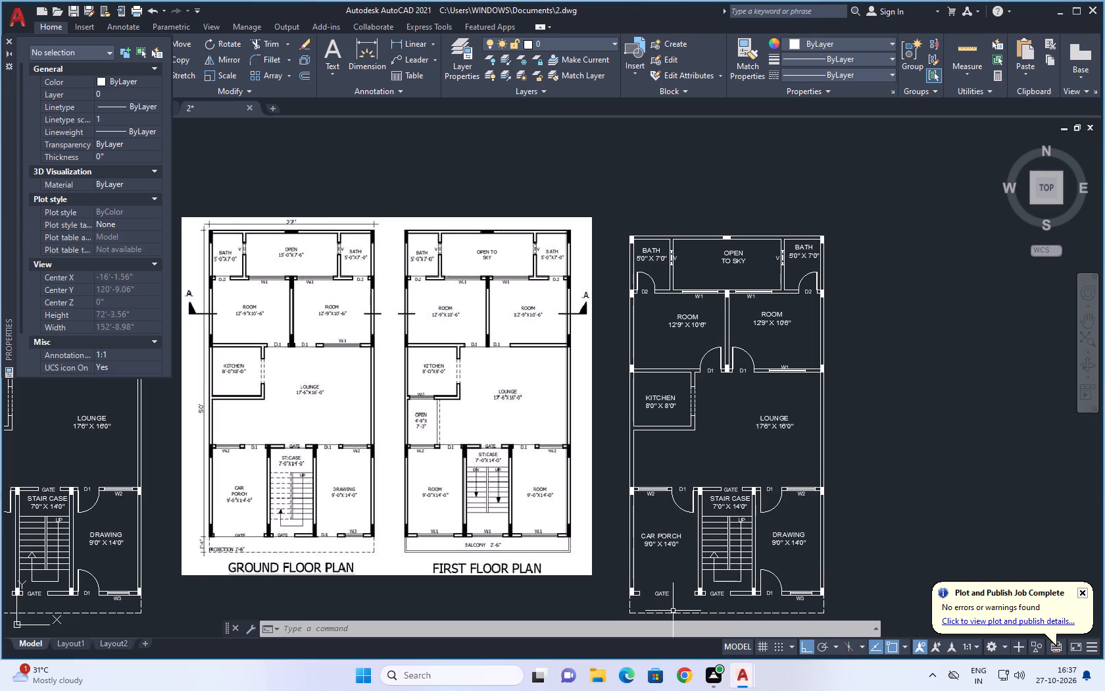
{"action": "scroll", "coordinate": [686, 549], "scroll_direction": "down", "scroll_amount": 1}
{"action": "scroll", "coordinate": [695, 601], "scroll_direction": "up", "scroll_amount": 2}
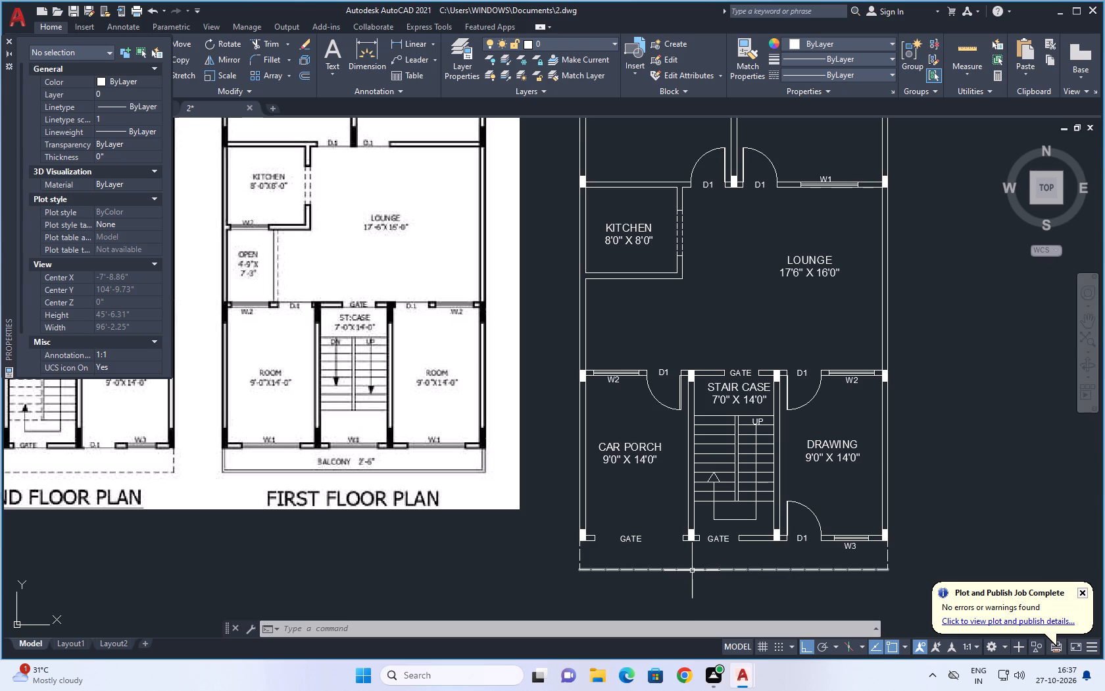
{"action": "left_click", "coordinate": [692, 571]}
{"action": "left_click", "coordinate": [579, 551]}
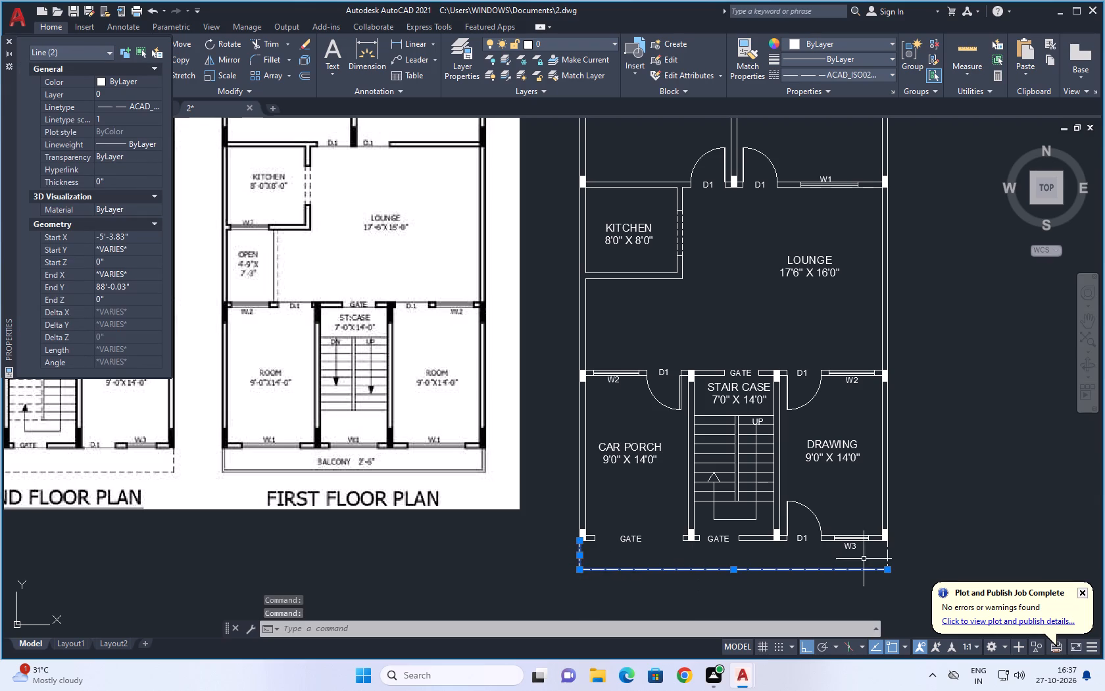
{"action": "left_click", "coordinate": [888, 551]}
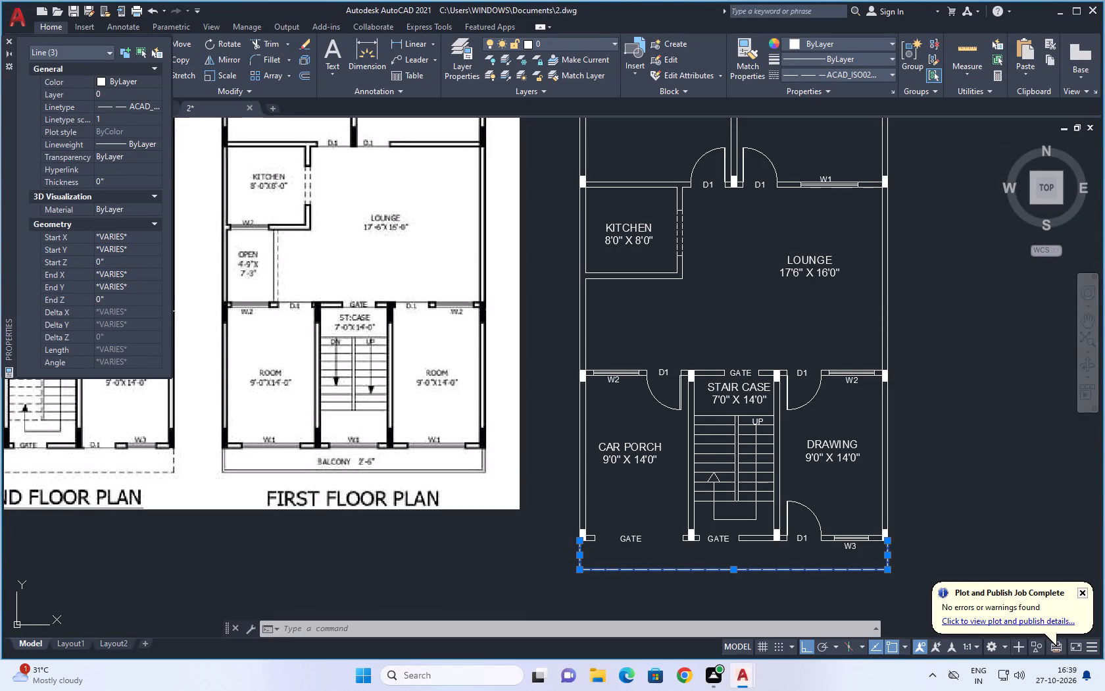
{"action": "left_click", "coordinate": [151, 105]}
{"action": "left_click", "coordinate": [154, 105]}
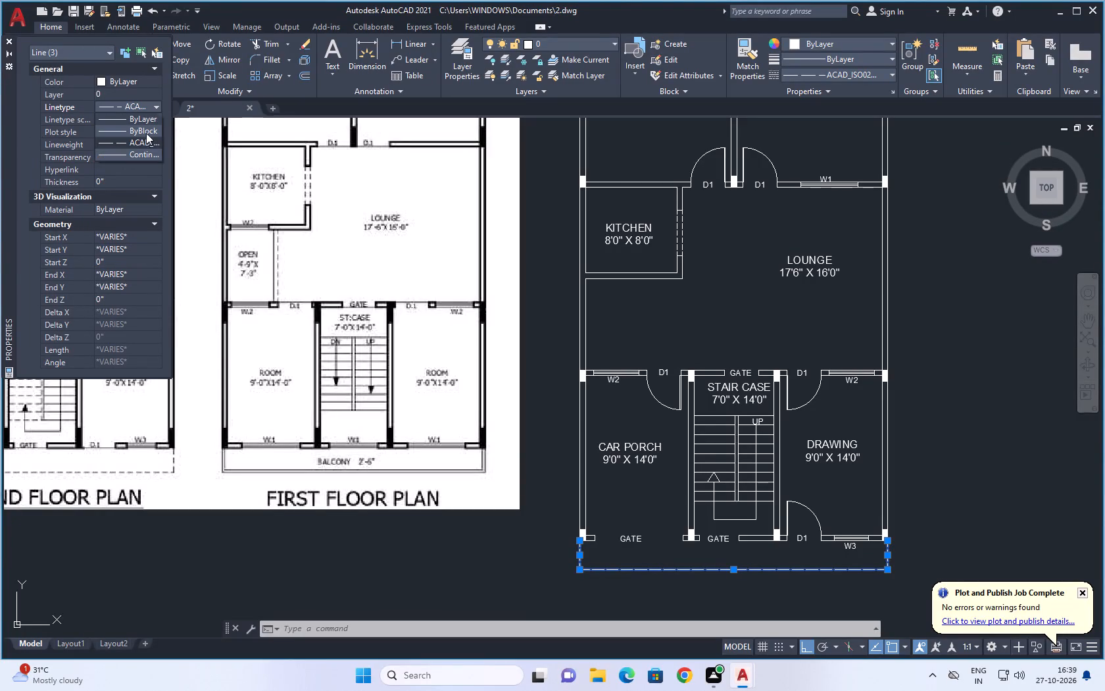
{"action": "left_click", "coordinate": [153, 118]}
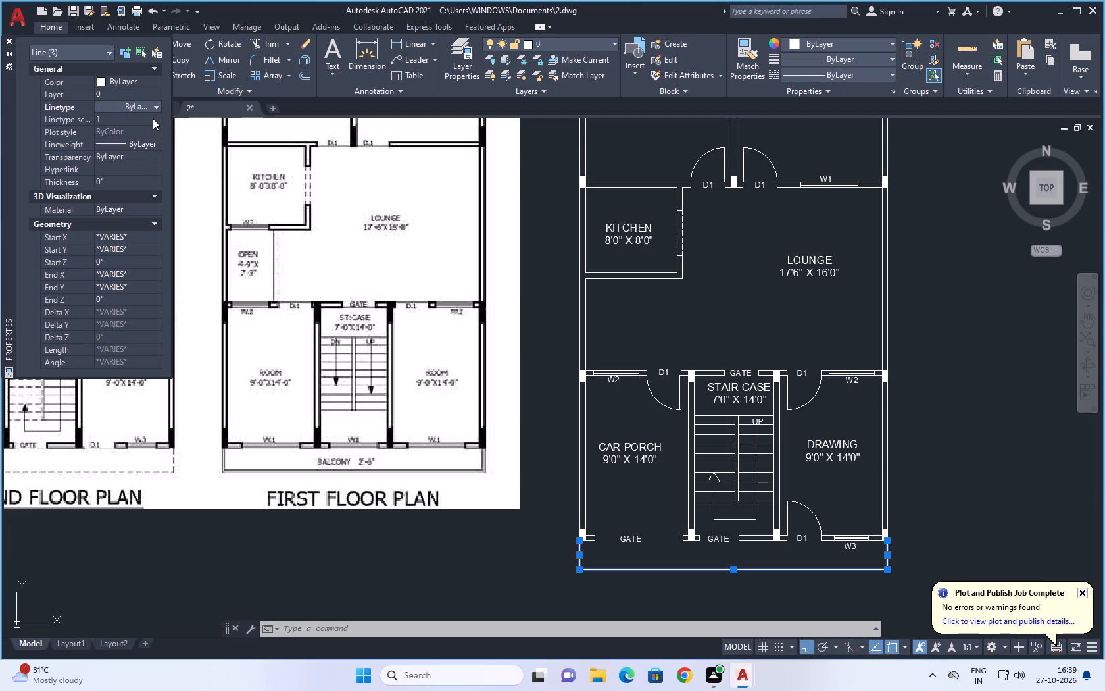
{"action": "key", "text": "space"}
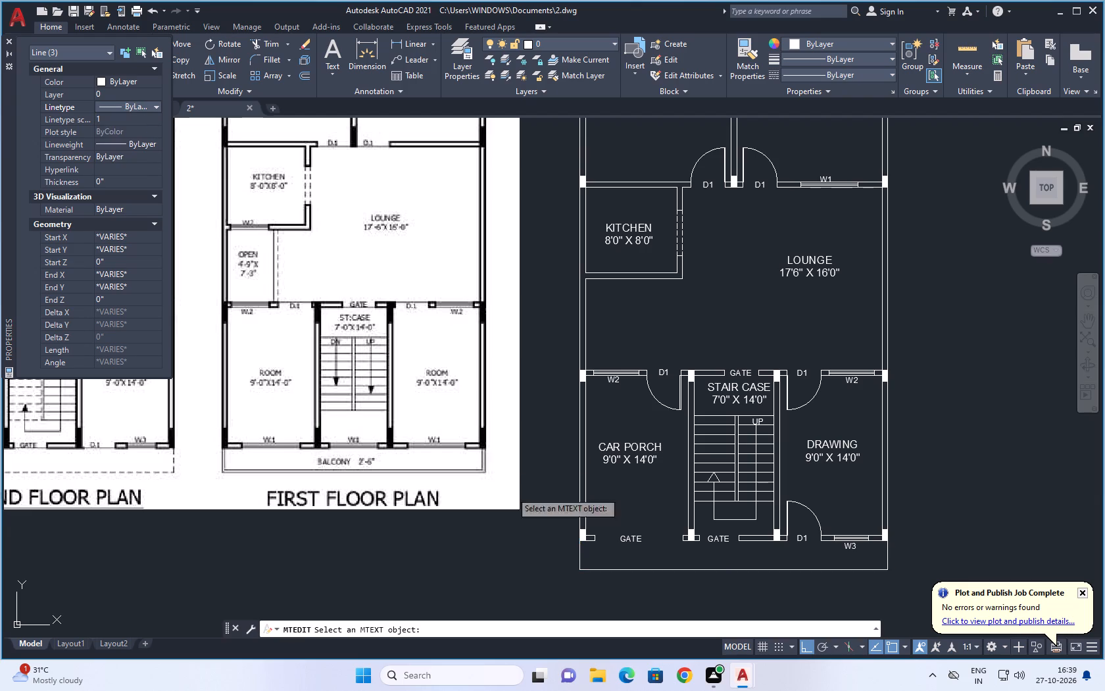
{"action": "key", "text": "Escape"}
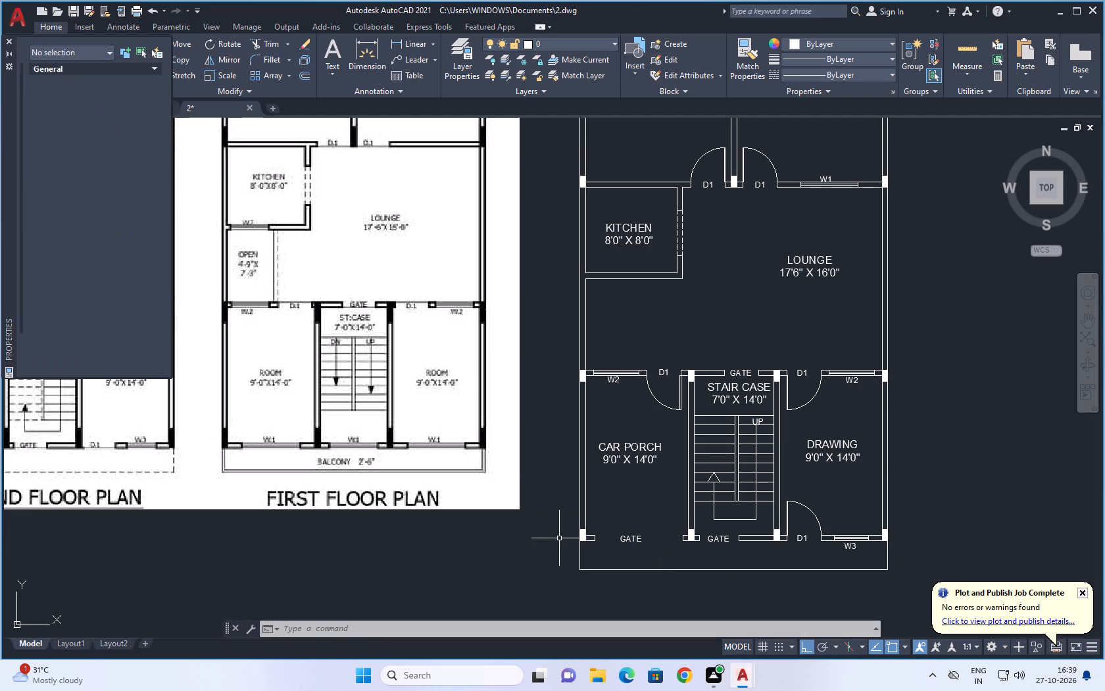
{"action": "key", "text": "Escape"}
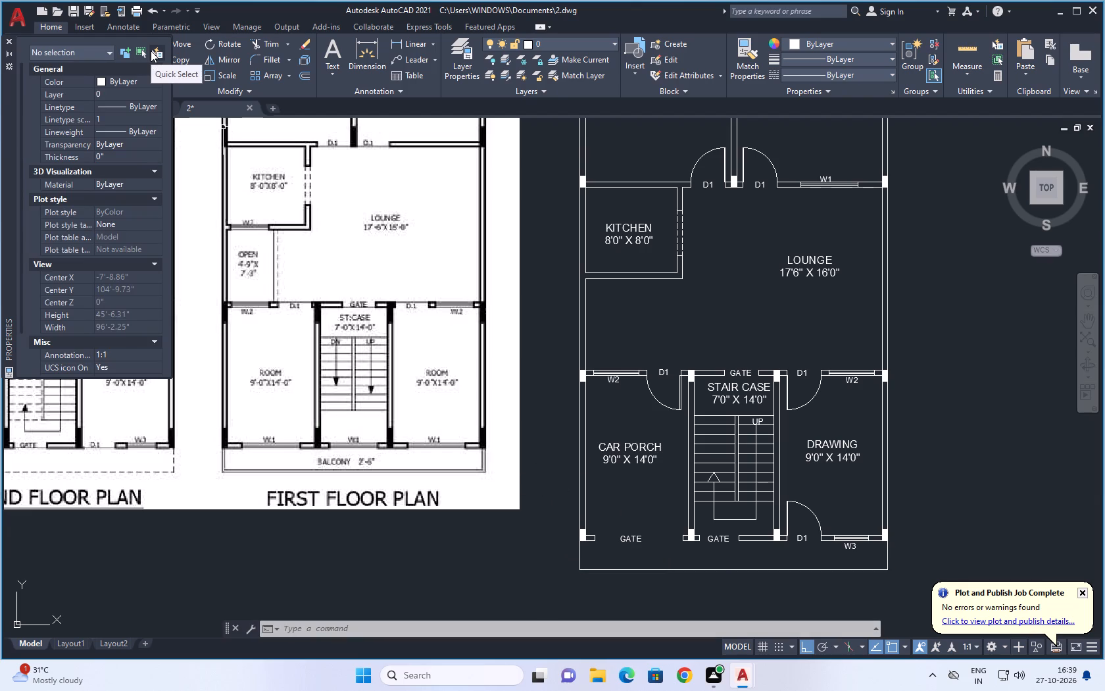
Offset the three balcony outline lines on the copied plan's south front inward by 3 inches.
{"action": "type", "text": "O"}
{"action": "key", "text": "space"}
{"action": "key", "text": "2"}
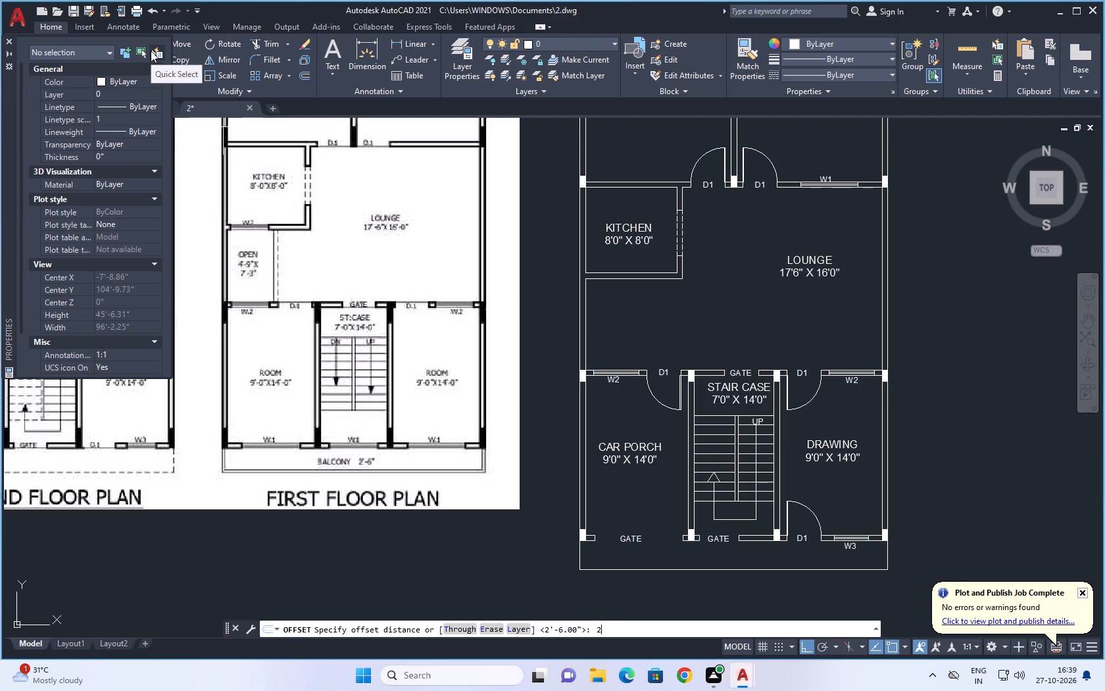
{"action": "key", "text": "BackSpace"}
{"action": "key", "text": "3"}
{"action": "key", "text": "Return"}
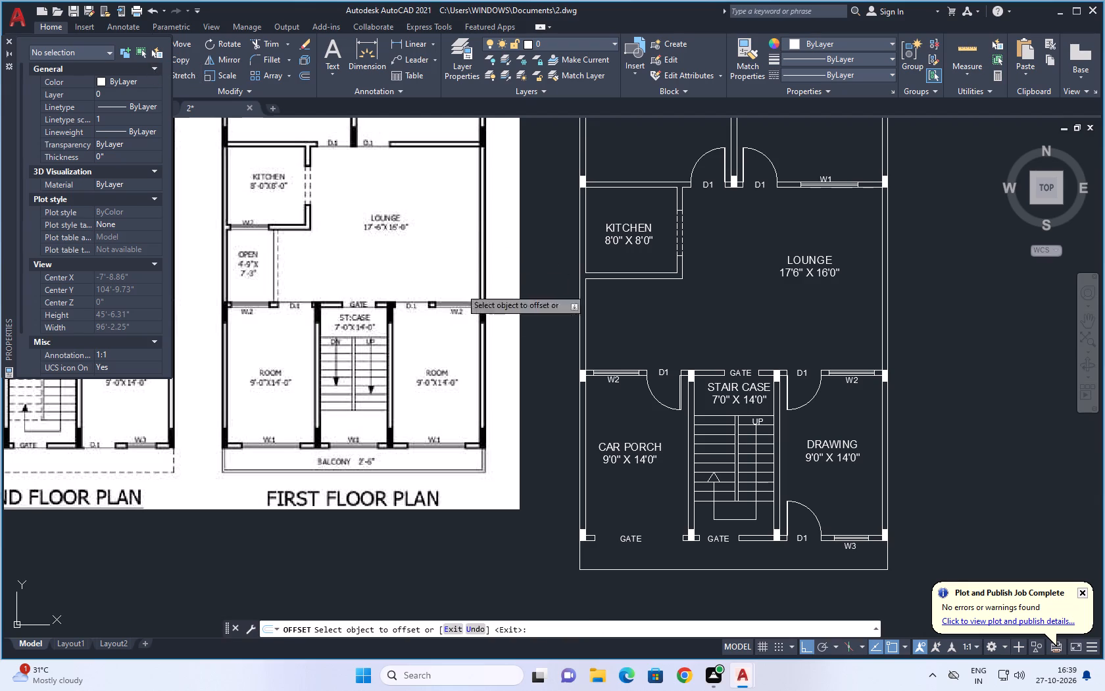
{"action": "left_click", "coordinate": [580, 550]}
{"action": "left_click", "coordinate": [610, 548]}
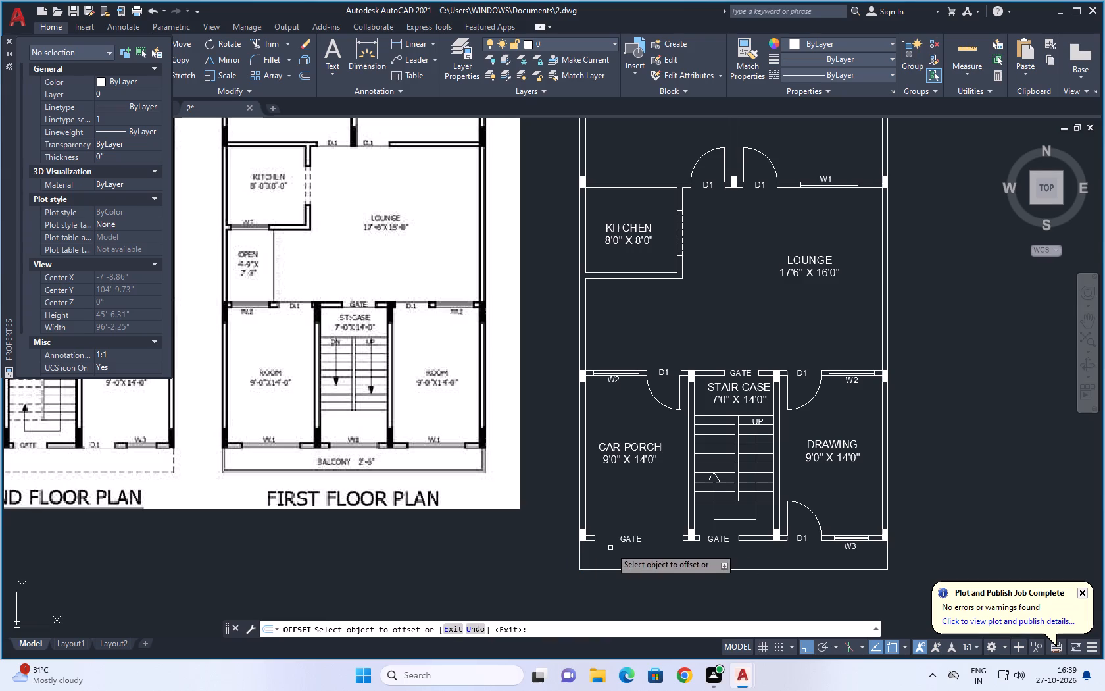
{"action": "scroll", "coordinate": [385, 199], "scroll_direction": "down", "scroll_amount": 1}
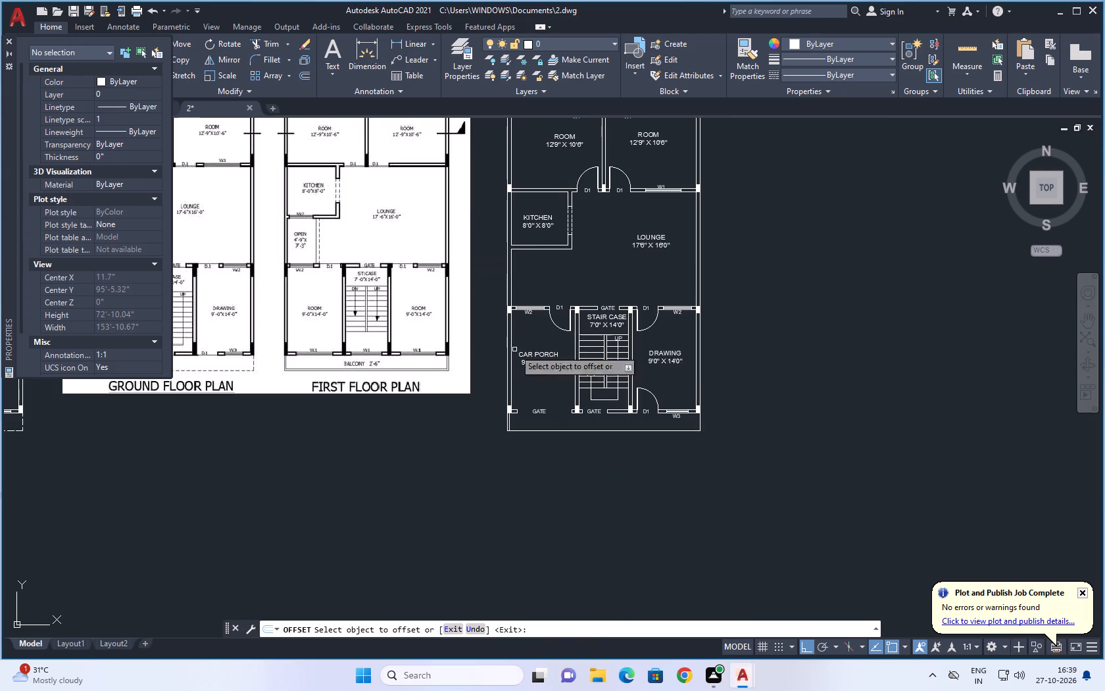
{"action": "left_click", "coordinate": [557, 429]}
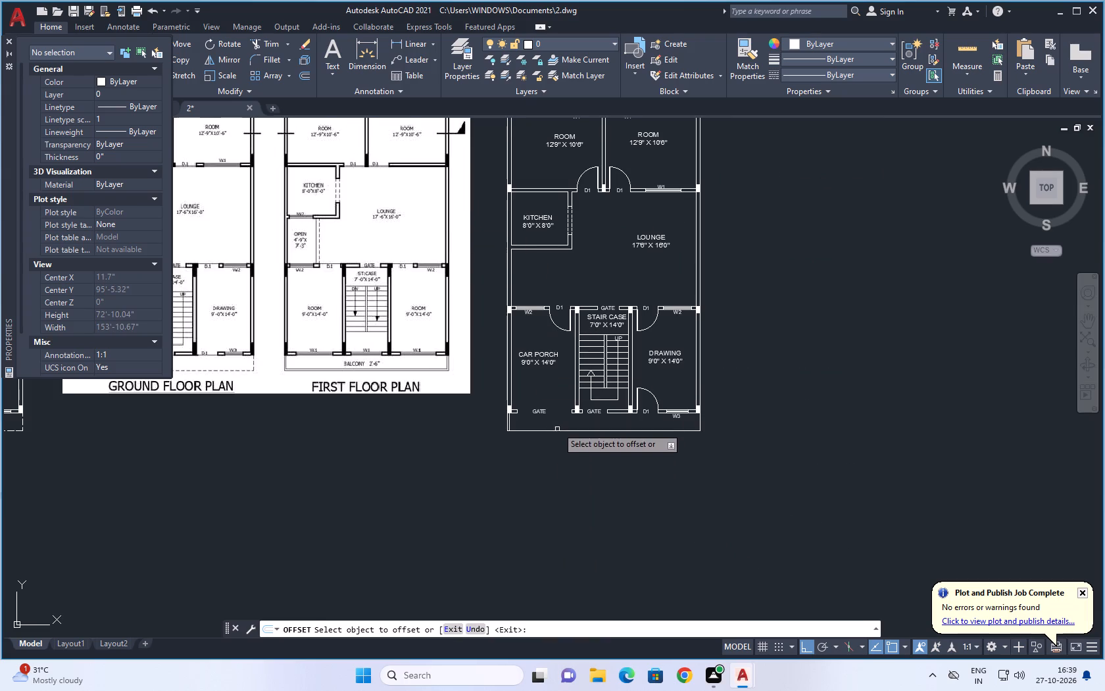
{"action": "left_click", "coordinate": [559, 431]}
{"action": "left_click", "coordinate": [560, 410]}
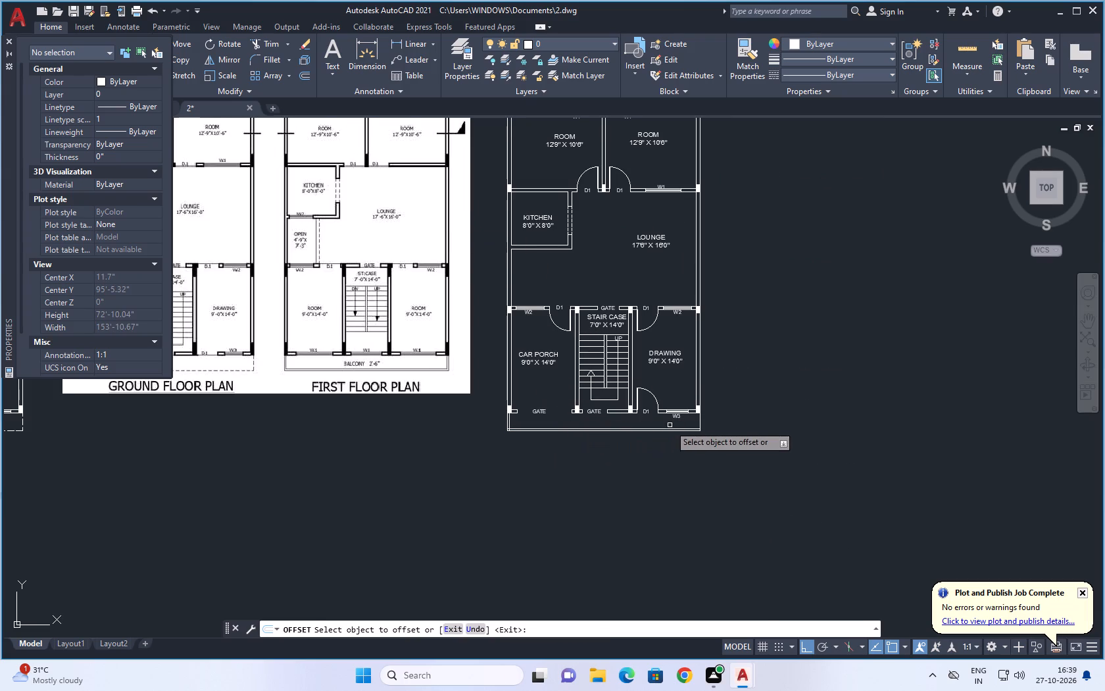
{"action": "left_click", "coordinate": [699, 421]}
{"action": "left_click", "coordinate": [665, 436]}
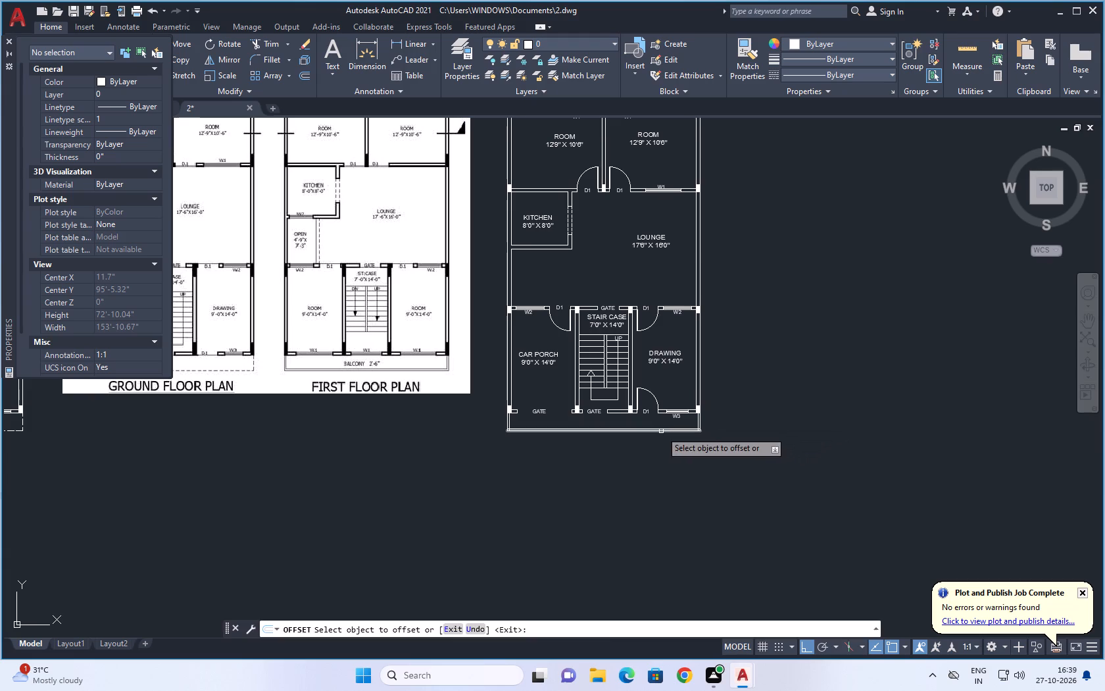
{"action": "key", "text": "Escape"}
{"action": "key", "text": "Escape"}
{"action": "key", "text": "Escape"}
{"action": "key", "text": "Escape"}
{"action": "key", "text": "Escape"}
{"action": "key", "text": "Escape"}
Trim the overlapping line ends at both outer corners of the balcony outline on the copied plan's south front.
{"action": "key", "text": "t"}
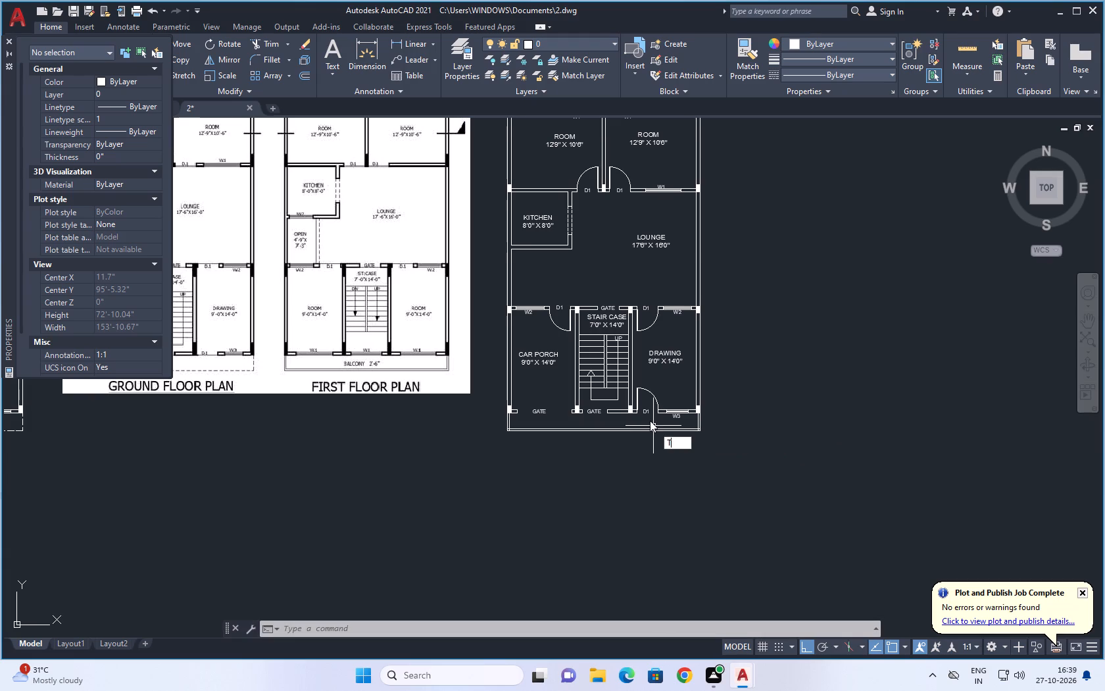
{"action": "type", "text": "R"}
{"action": "key", "text": "space"}
{"action": "key", "text": "space"}
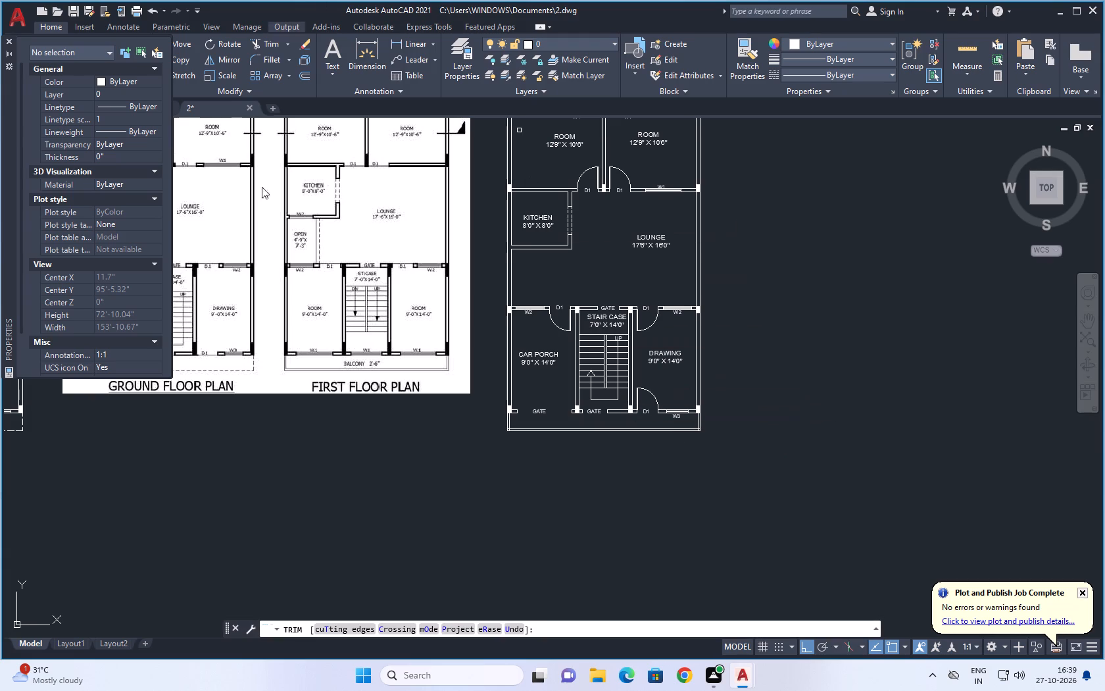
{"action": "scroll", "coordinate": [510, 428], "scroll_direction": "up", "scroll_amount": 4}
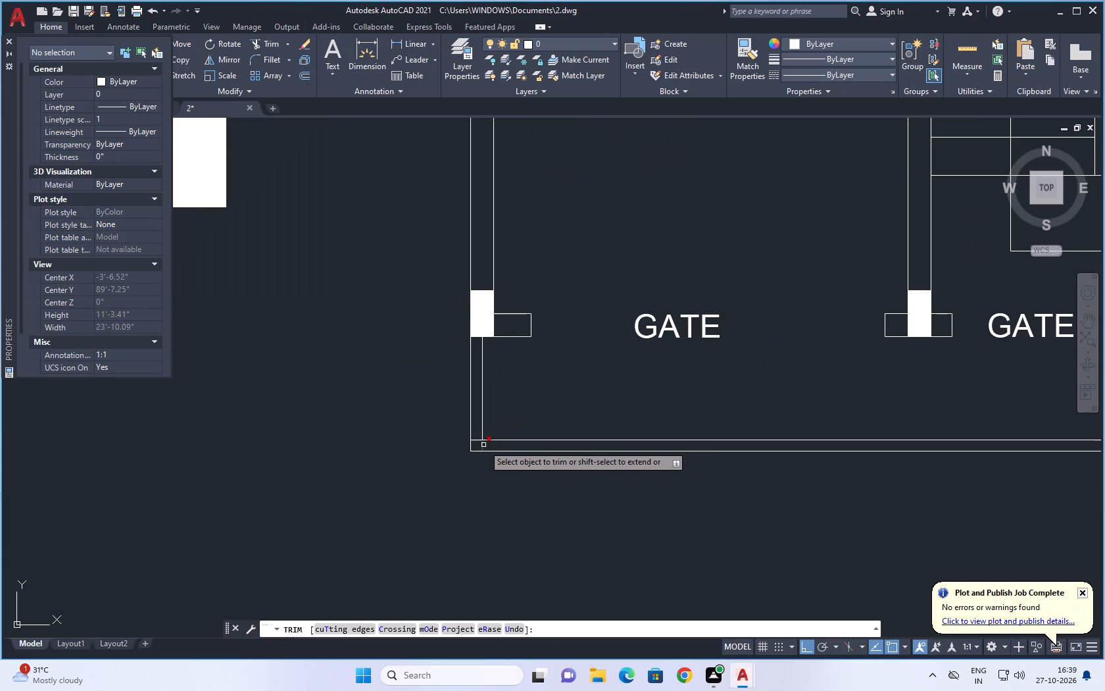
{"action": "left_click", "coordinate": [483, 445]}
{"action": "left_click", "coordinate": [476, 442]}
{"action": "scroll", "coordinate": [460, 455], "scroll_direction": "down", "scroll_amount": 3}
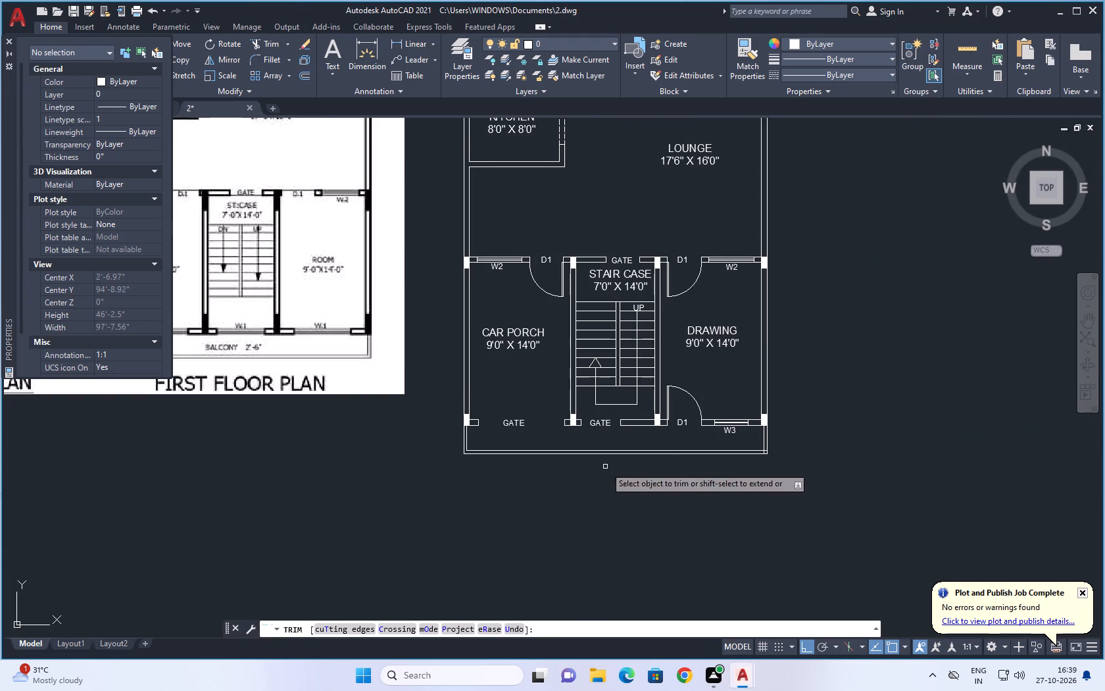
{"action": "scroll", "coordinate": [762, 455], "scroll_direction": "up", "scroll_amount": 4}
{"action": "left_click", "coordinate": [759, 445]}
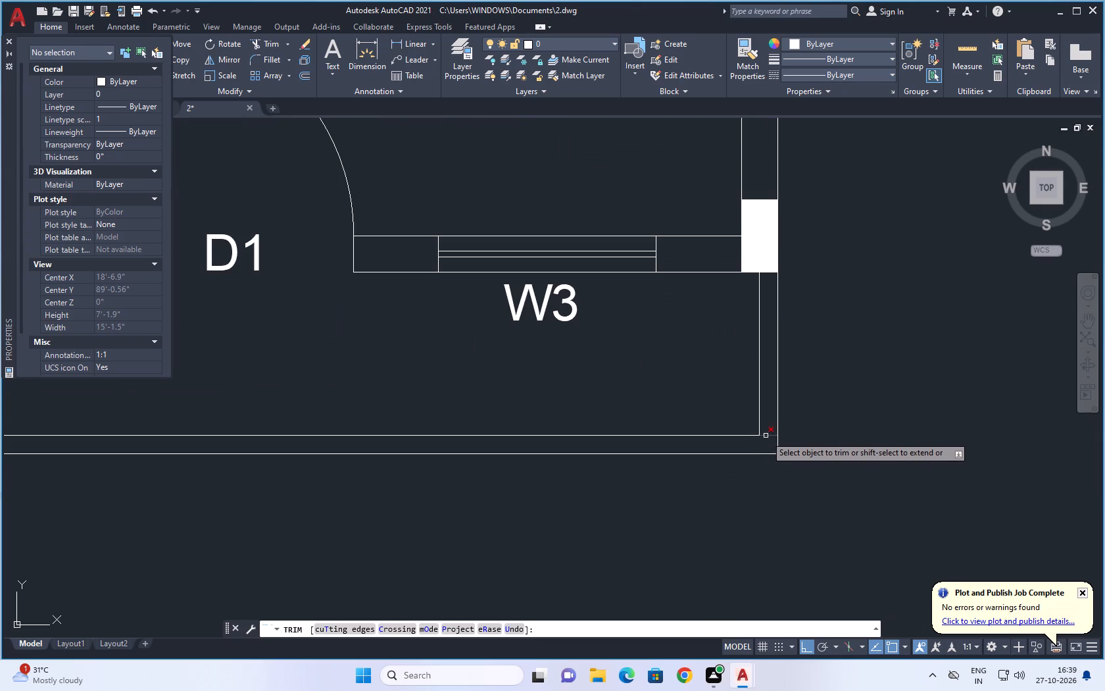
{"action": "left_click", "coordinate": [766, 436]}
{"action": "scroll", "coordinate": [730, 467], "scroll_direction": "down", "scroll_amount": 4}
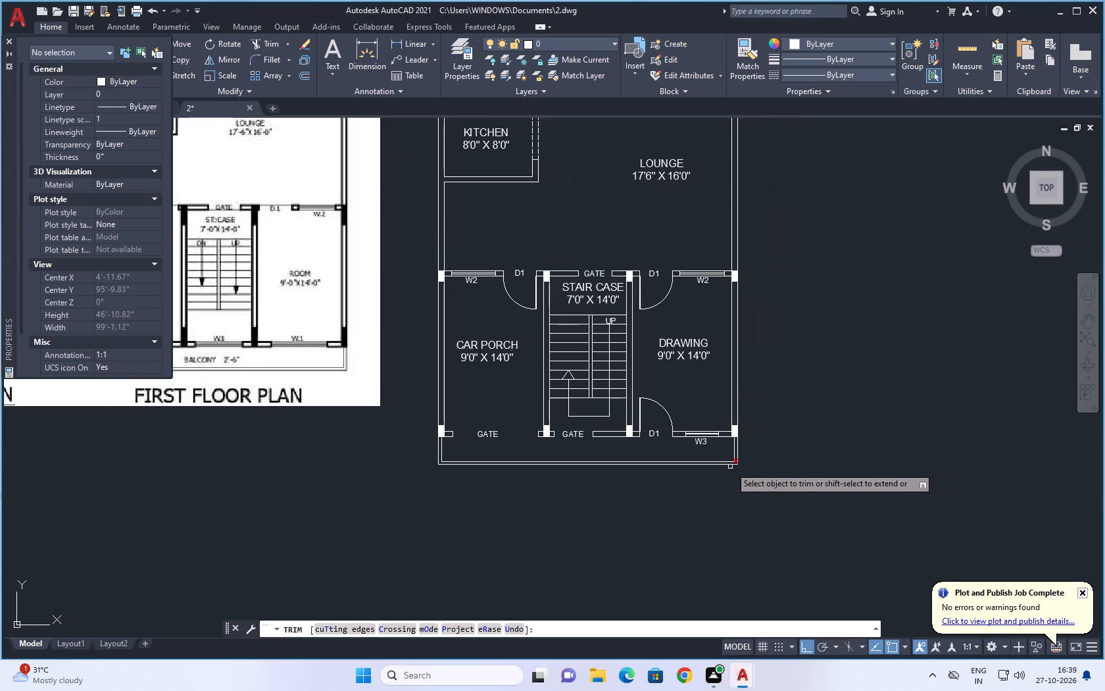
{"action": "scroll", "coordinate": [729, 468], "scroll_direction": "down", "scroll_amount": 1}
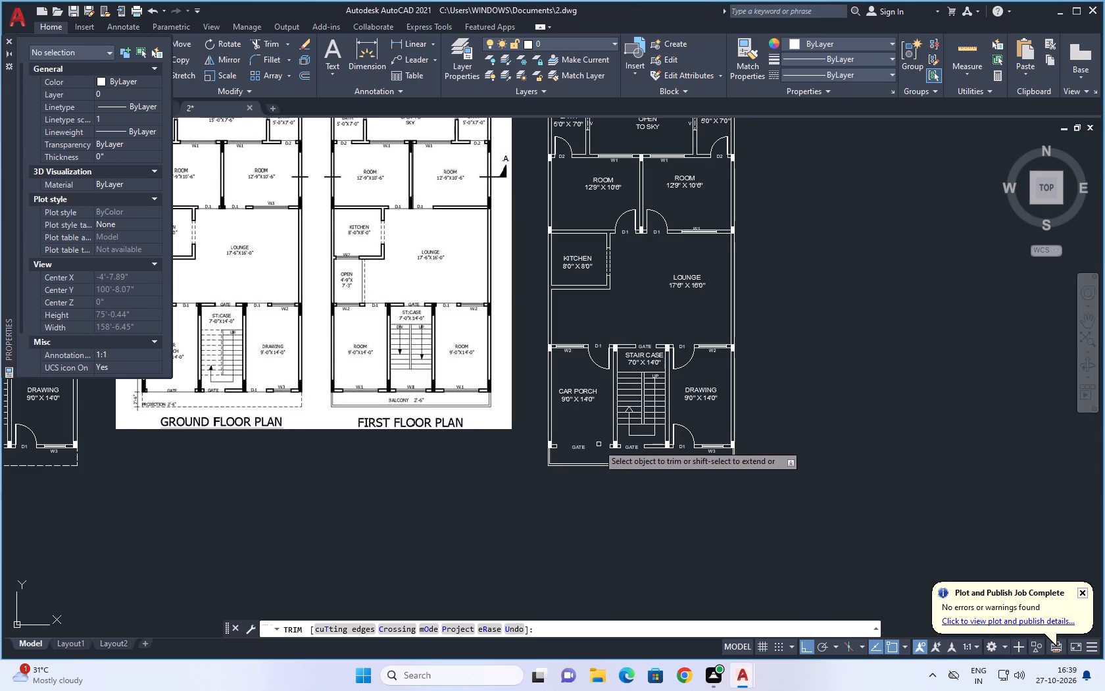
{"action": "scroll", "coordinate": [576, 438], "scroll_direction": "up", "scroll_amount": 2}
{"action": "key", "text": "Escape"}
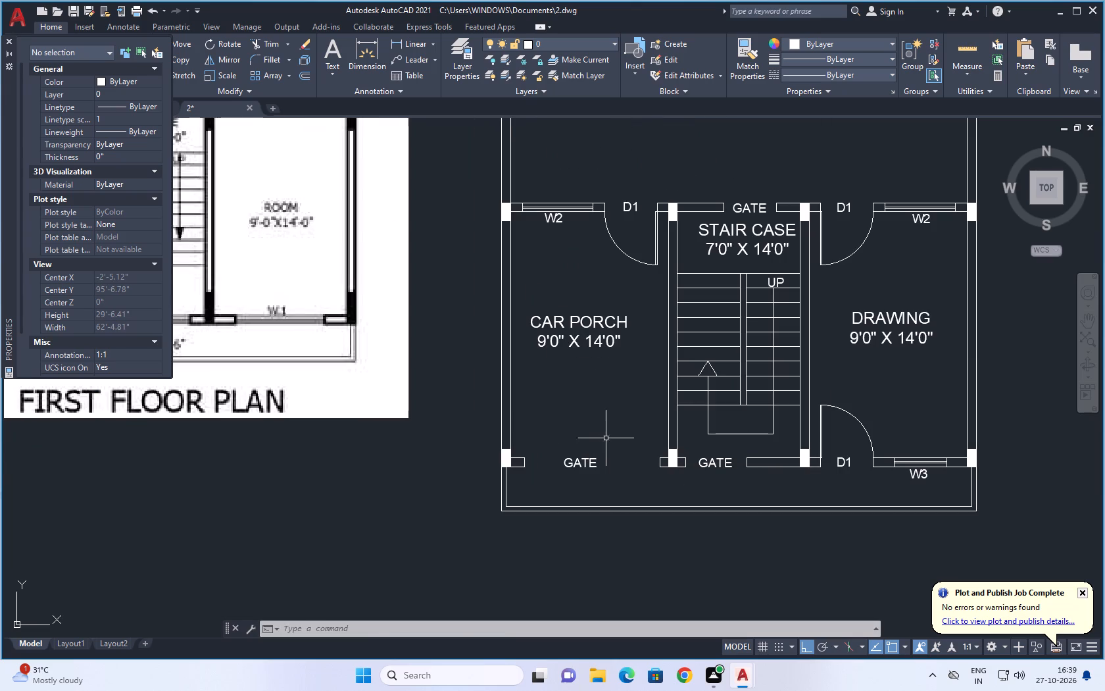
Delete the two GATE labels and the D1 label along the copied plan's south front wall.
{"action": "left_click_drag", "start_coordinate": [612, 442], "coordinate": [545, 452]}
{"action": "key", "text": "Delete"}
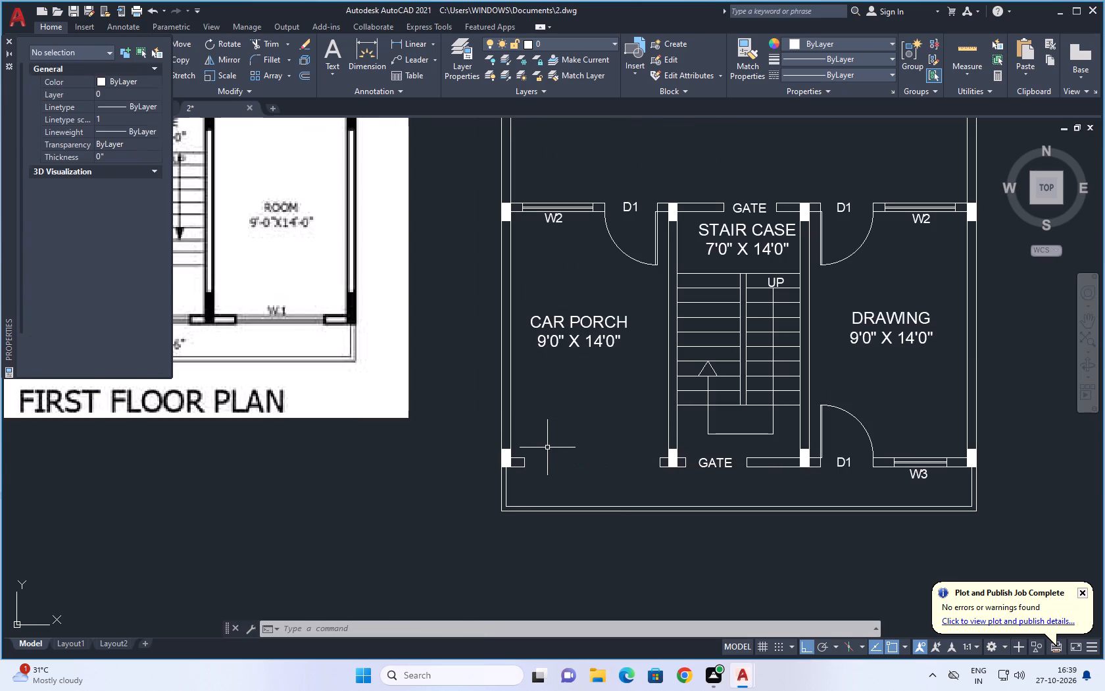
{"action": "left_click", "coordinate": [722, 462]}
{"action": "key", "text": "Delete"}
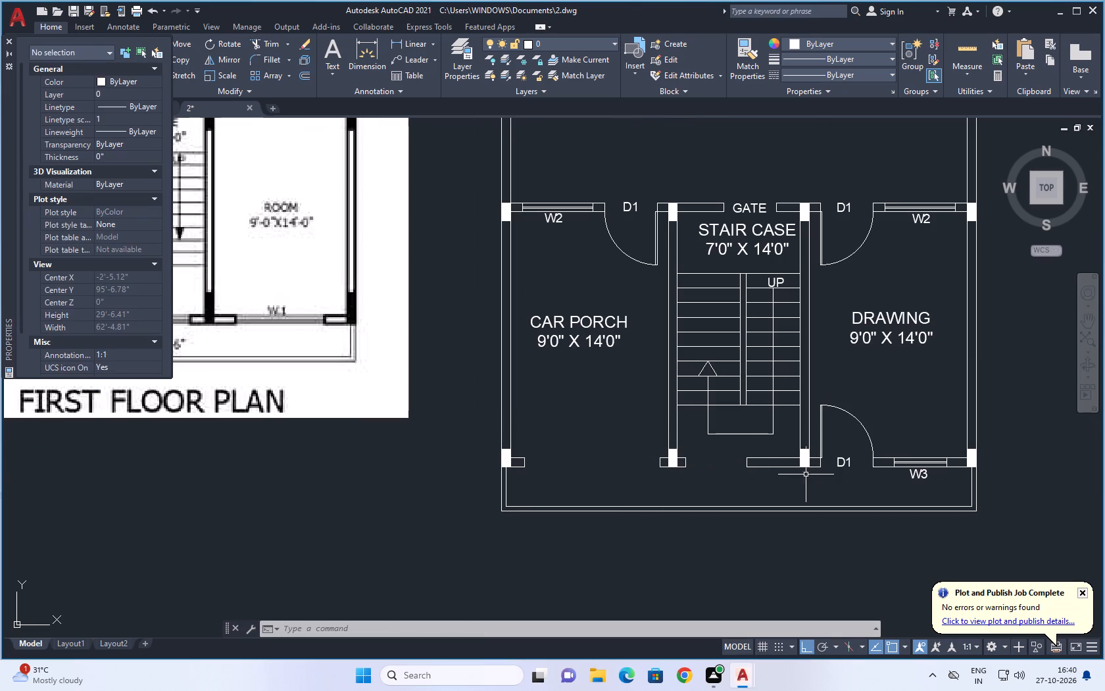
{"action": "left_click", "coordinate": [845, 465]}
{"action": "key", "text": "Delete"}
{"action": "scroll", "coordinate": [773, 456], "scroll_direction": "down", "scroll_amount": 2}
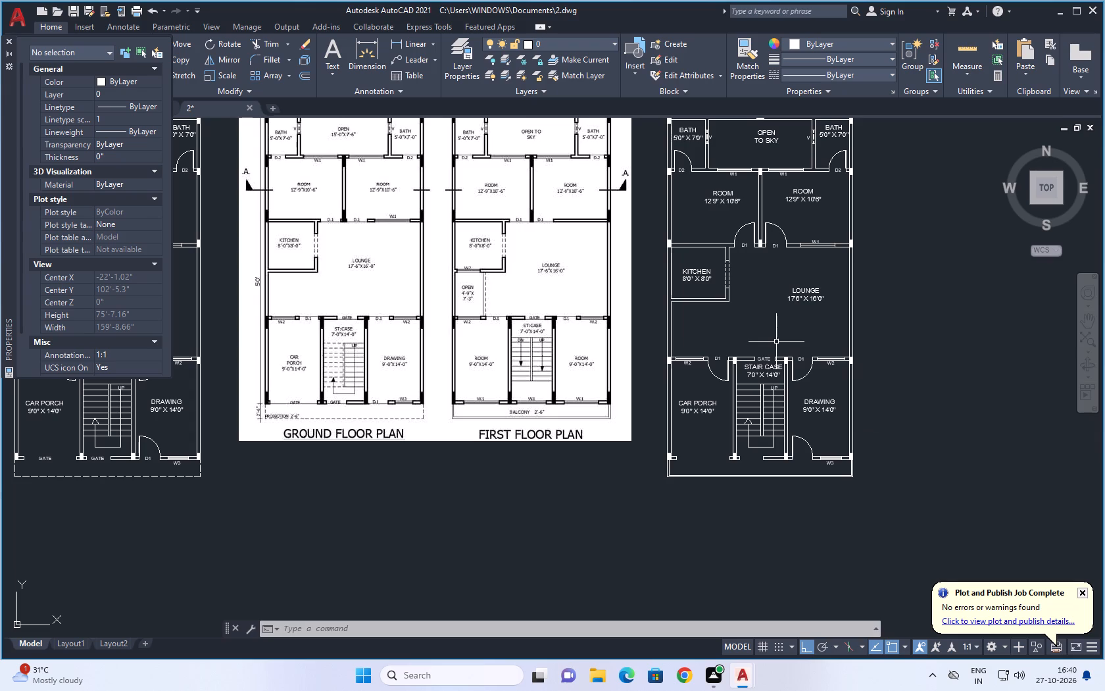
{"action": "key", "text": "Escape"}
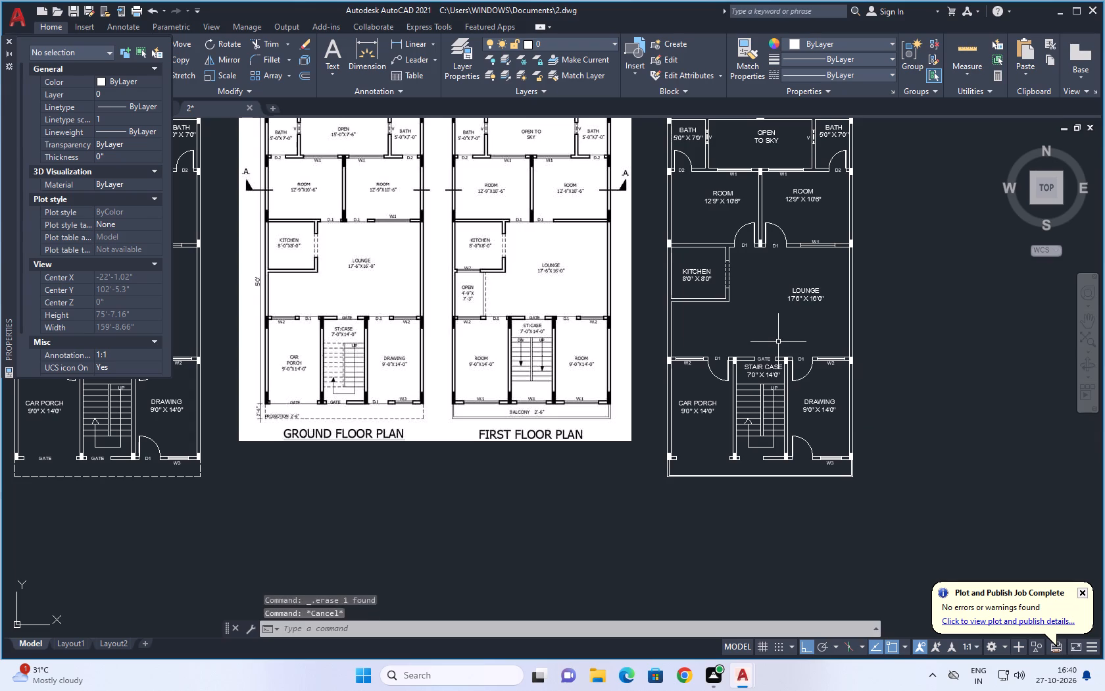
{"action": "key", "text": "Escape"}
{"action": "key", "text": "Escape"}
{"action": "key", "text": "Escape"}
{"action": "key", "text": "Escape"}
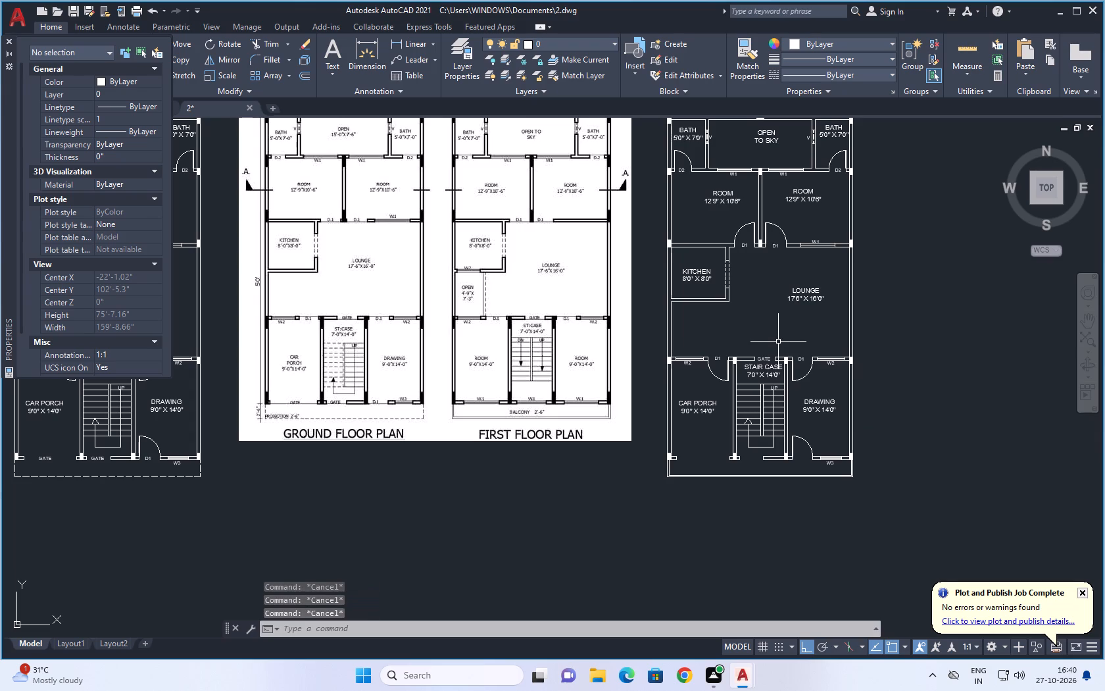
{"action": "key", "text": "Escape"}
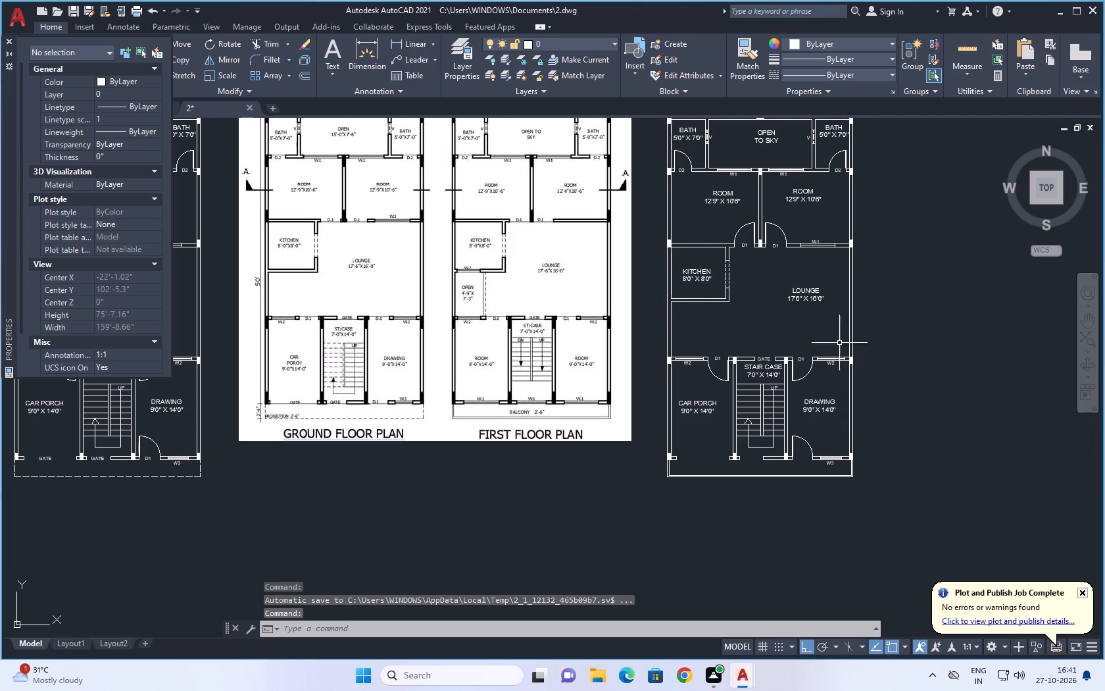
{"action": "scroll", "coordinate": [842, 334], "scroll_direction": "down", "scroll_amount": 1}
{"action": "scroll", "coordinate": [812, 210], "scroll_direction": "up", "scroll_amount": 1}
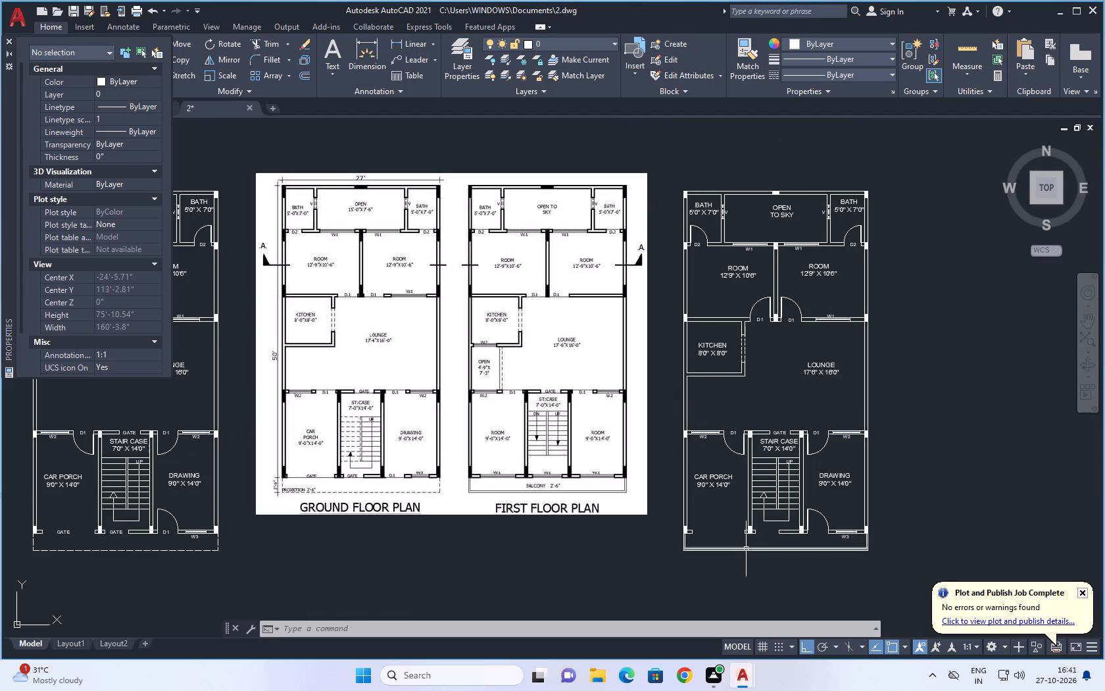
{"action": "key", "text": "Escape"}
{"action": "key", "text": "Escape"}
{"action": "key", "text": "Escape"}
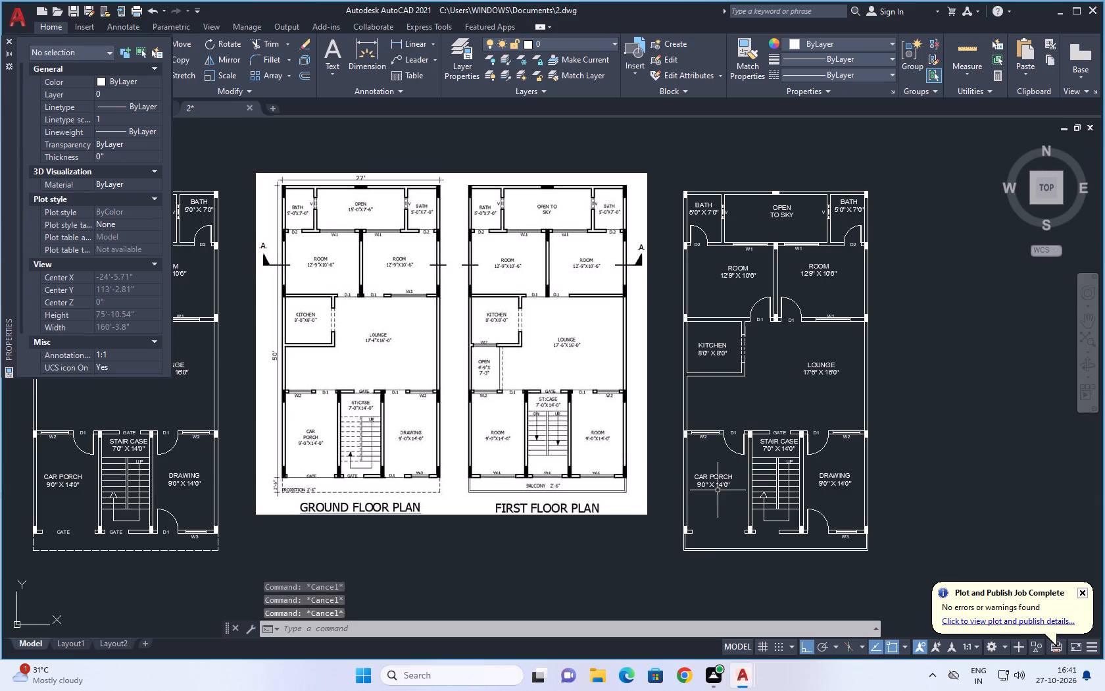
Extend the south front wall lines to close the gate openings of the car porch and the staircase.
{"action": "type", "text": "EX"}
{"action": "key", "text": "space"}
{"action": "key", "text": "space"}
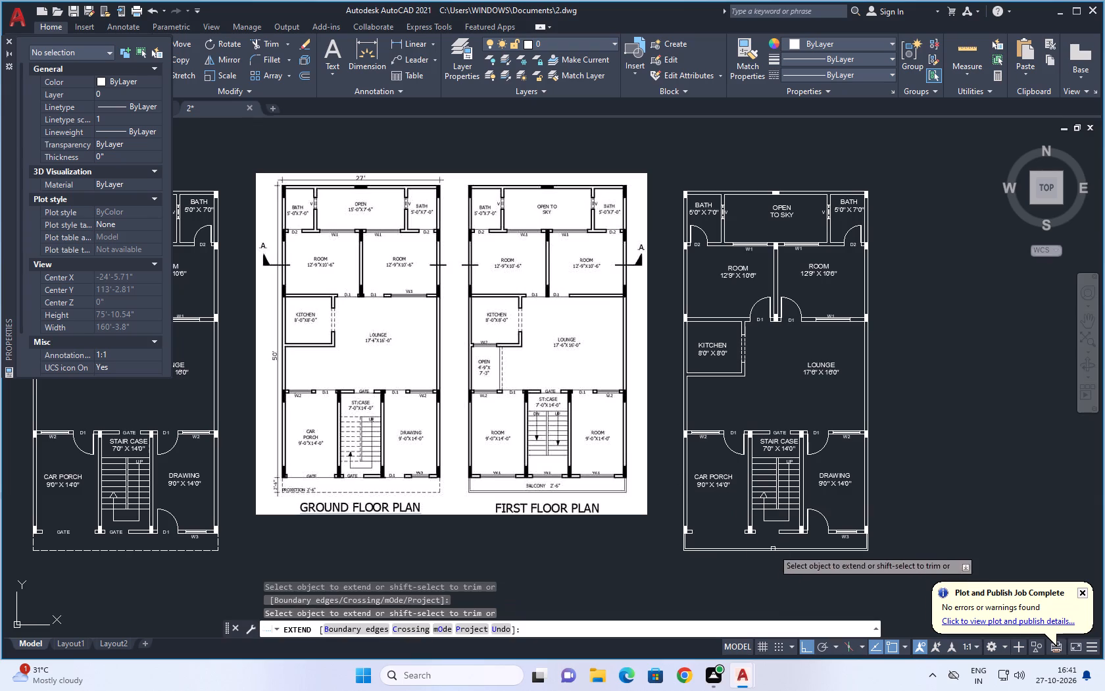
{"action": "scroll", "coordinate": [750, 532], "scroll_direction": "up", "scroll_amount": 3}
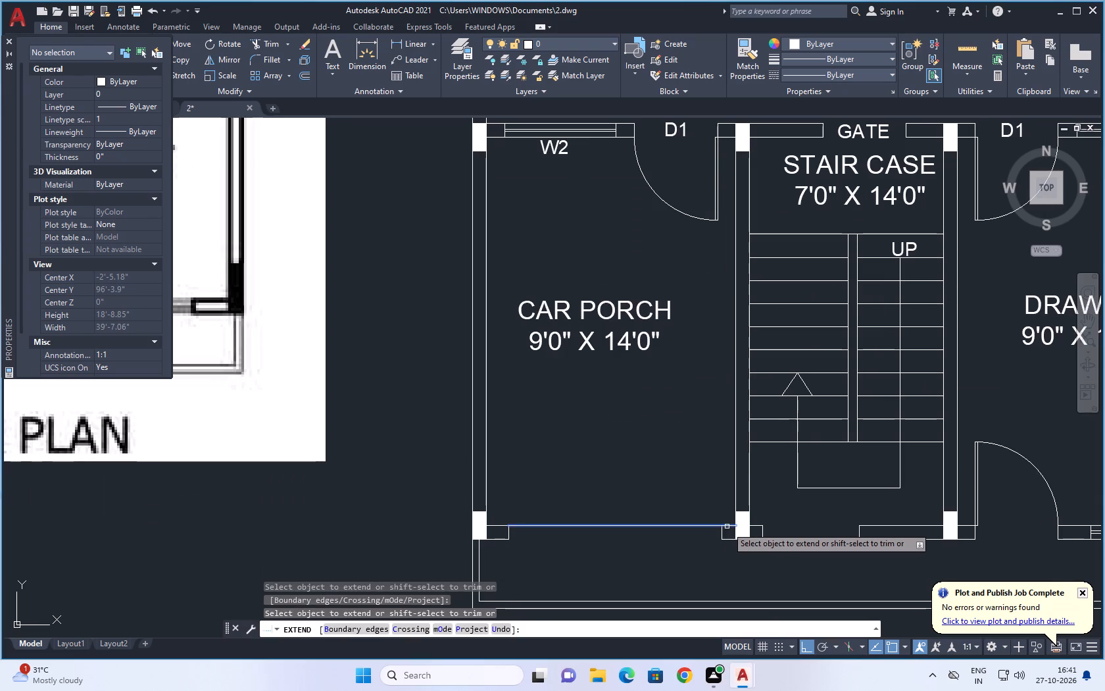
{"action": "left_click", "coordinate": [727, 525]}
{"action": "left_click", "coordinate": [725, 538]}
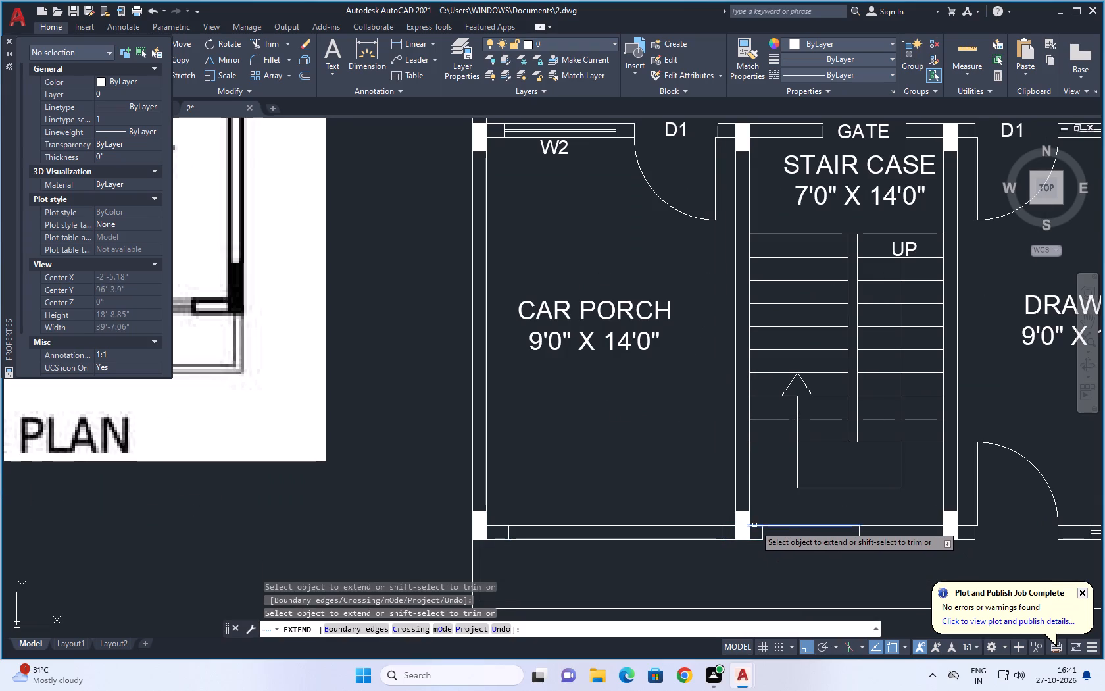
{"action": "left_click", "coordinate": [758, 526]}
{"action": "left_click", "coordinate": [760, 540]}
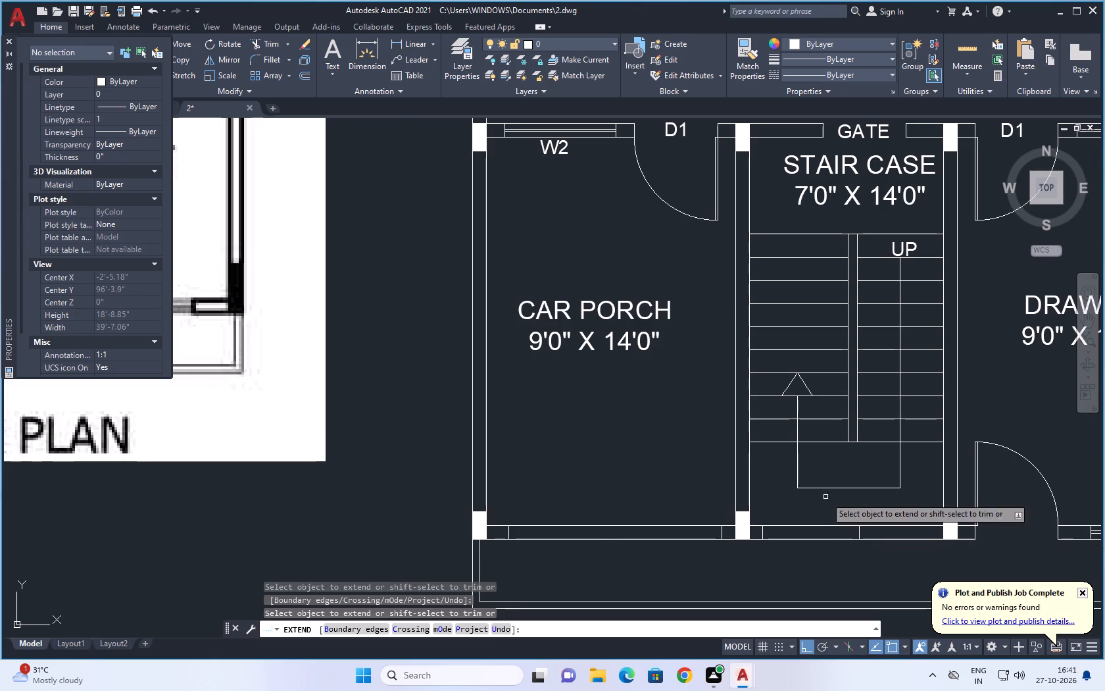
{"action": "scroll", "coordinate": [816, 481], "scroll_direction": "down", "scroll_amount": 3}
{"action": "key", "text": "Escape"}
{"action": "key", "text": "Escape"}
{"action": "key", "text": "Escape"}
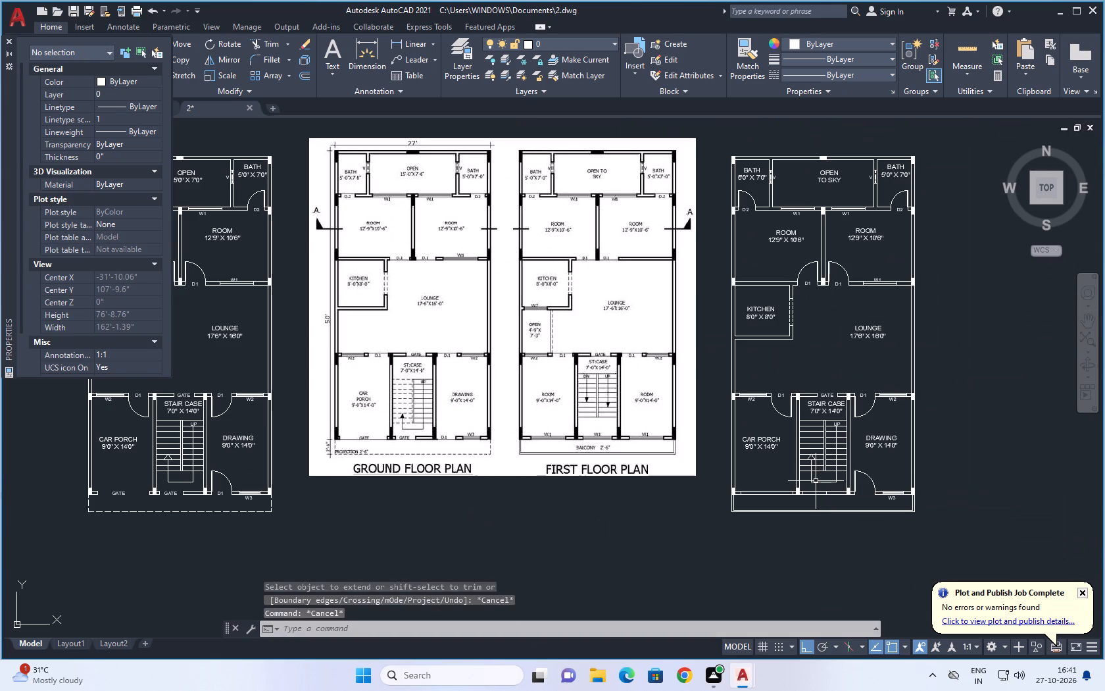
Trim away the door leaf and swing arc at the drawing room's south front opening.
{"action": "type", "text": "TR"}
{"action": "key", "text": "space"}
{"action": "key", "text": "space"}
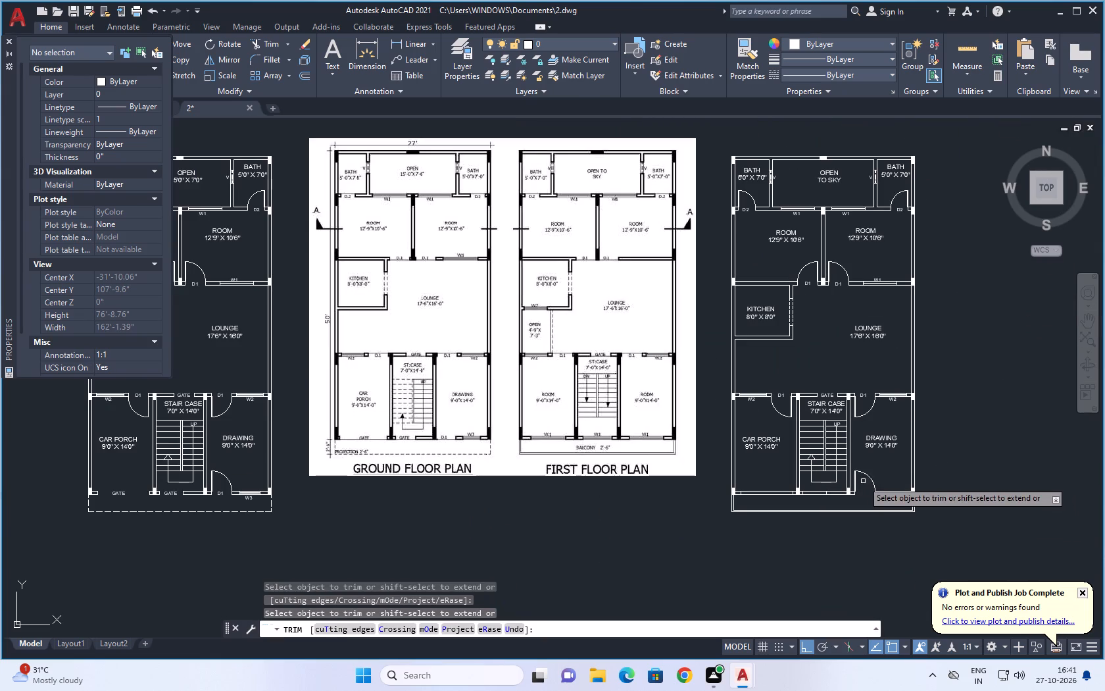
{"action": "scroll", "coordinate": [862, 476], "scroll_direction": "up", "scroll_amount": 3}
{"action": "left_click_drag", "start_coordinate": [890, 467], "coordinate": [818, 503]}
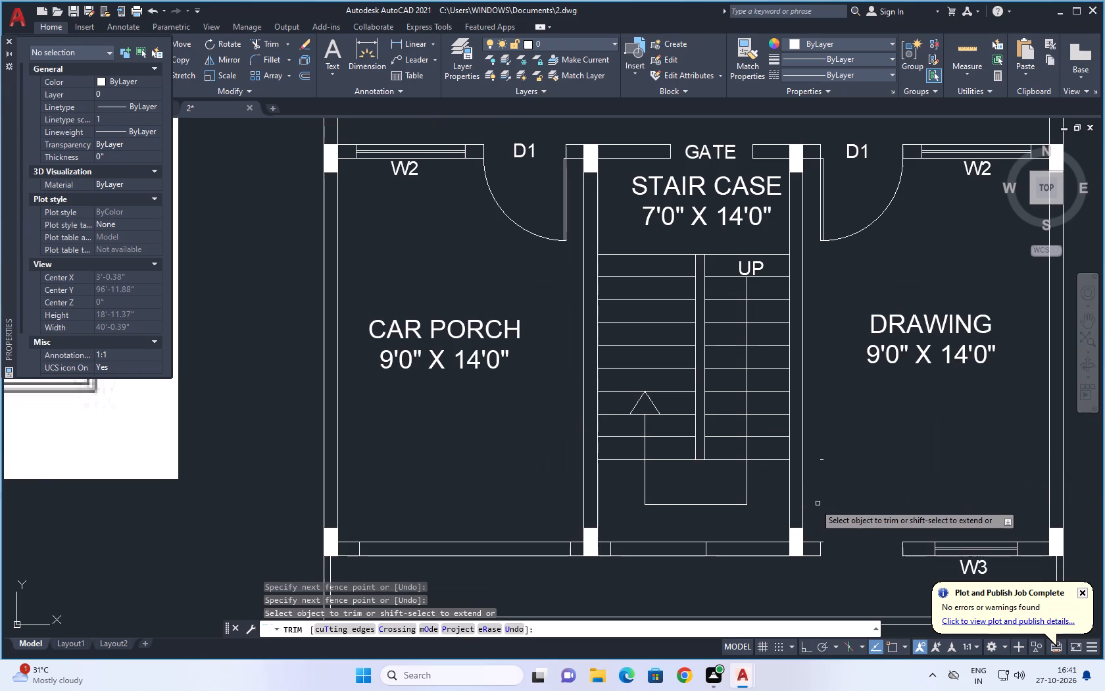
{"action": "left_click", "coordinate": [822, 459]}
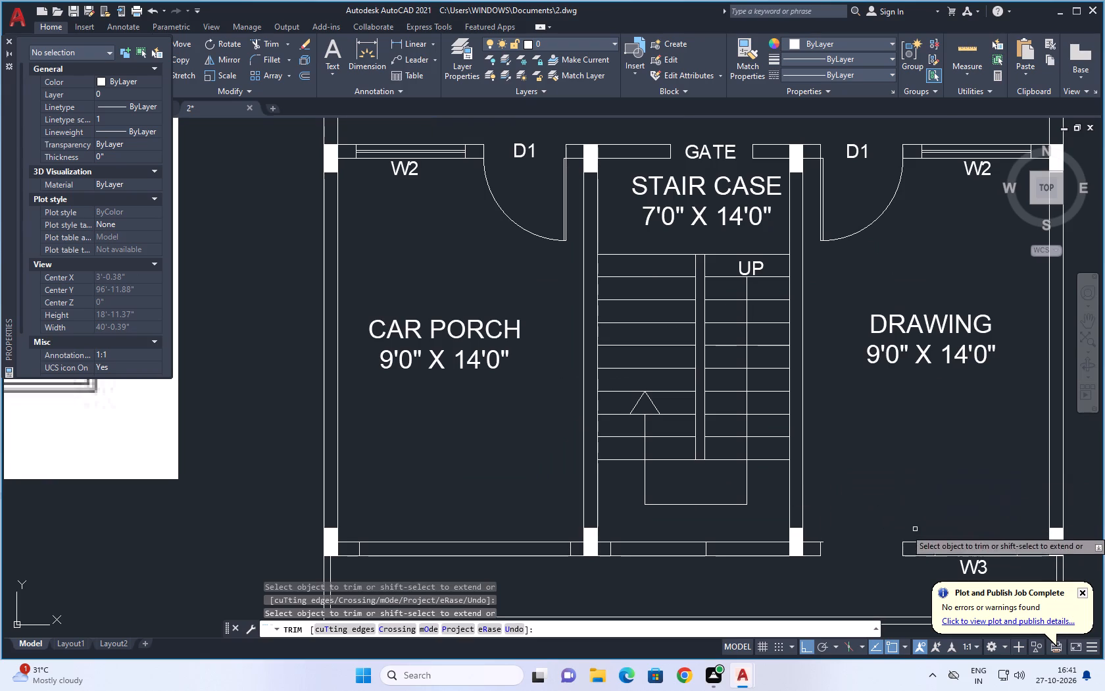
Trim away the W3 window's lines inside the drawing room's south front wall.
{"action": "scroll", "coordinate": [1013, 555], "scroll_direction": "up", "scroll_amount": 3}
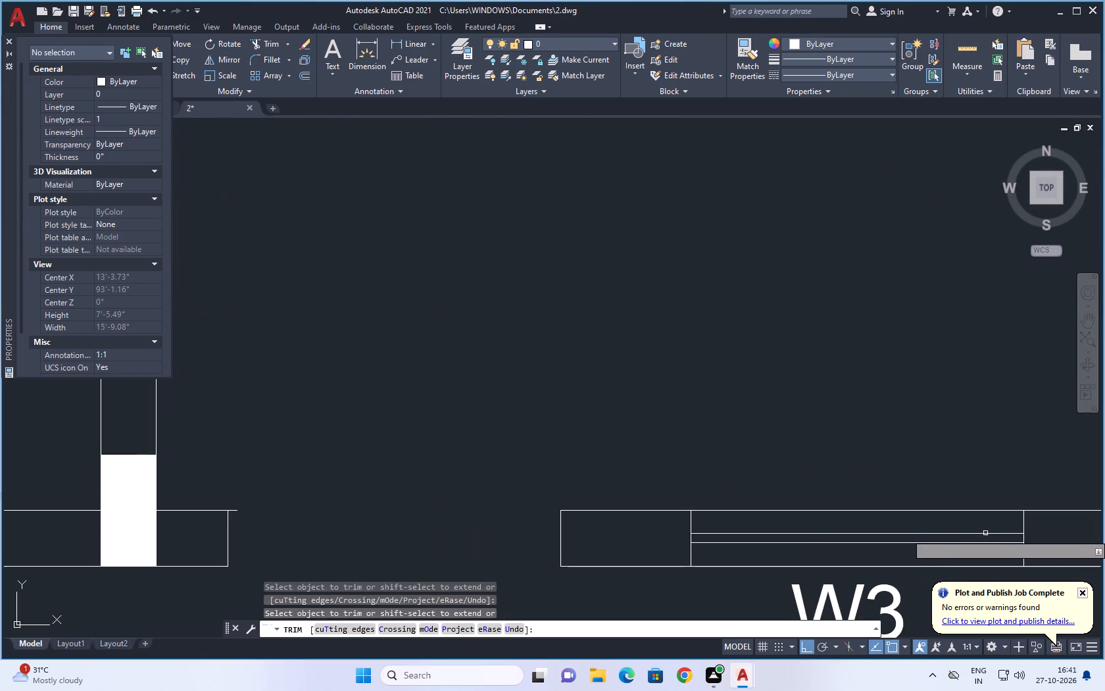
{"action": "left_click_drag", "start_coordinate": [977, 526], "coordinate": [923, 546]}
{"action": "left_click_drag", "start_coordinate": [1051, 531], "coordinate": [975, 546]}
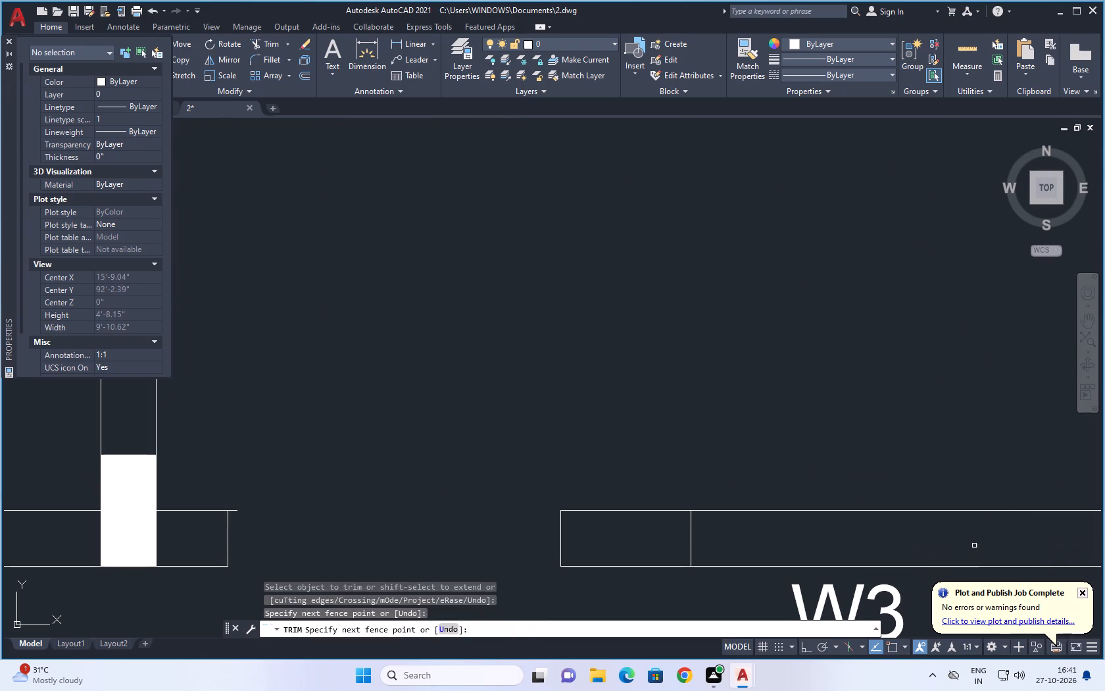
{"action": "left_click_drag", "start_coordinate": [739, 533], "coordinate": [675, 538]}
{"action": "scroll", "coordinate": [768, 424], "scroll_direction": "down", "scroll_amount": 4}
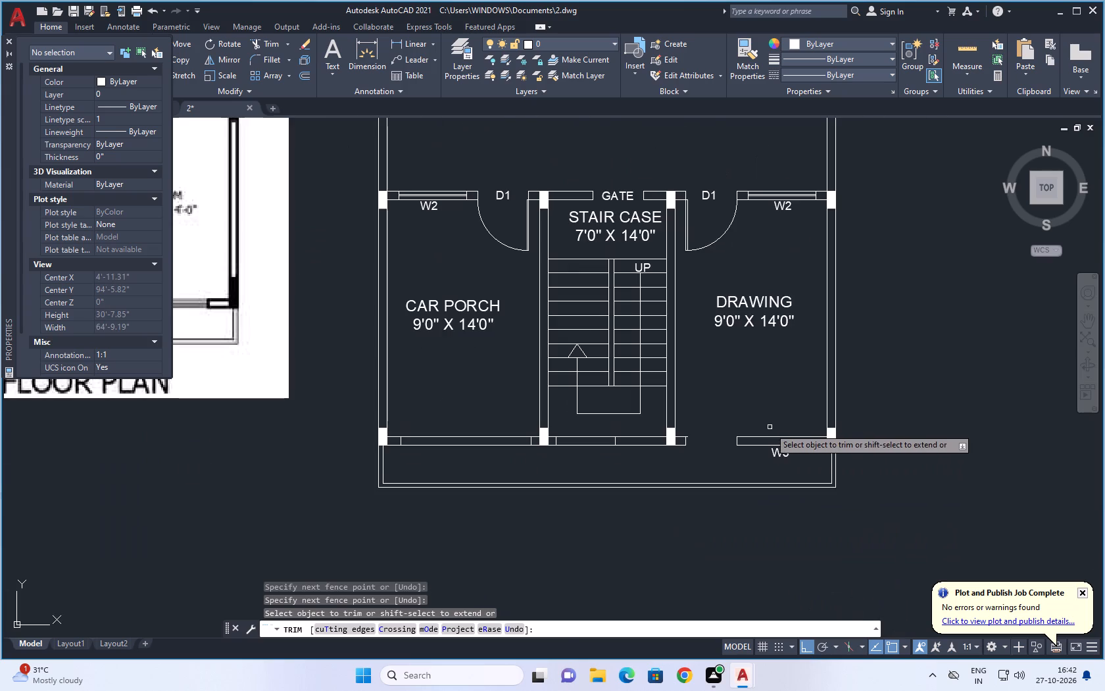
{"action": "key", "text": "Escape"}
{"action": "key", "text": "Escape"}
{"action": "key", "text": "Escape"}
Extend the drawing room's south front wall lines across the former door opening.
{"action": "type", "text": "EX"}
{"action": "key", "text": "space"}
{"action": "key", "text": "space"}
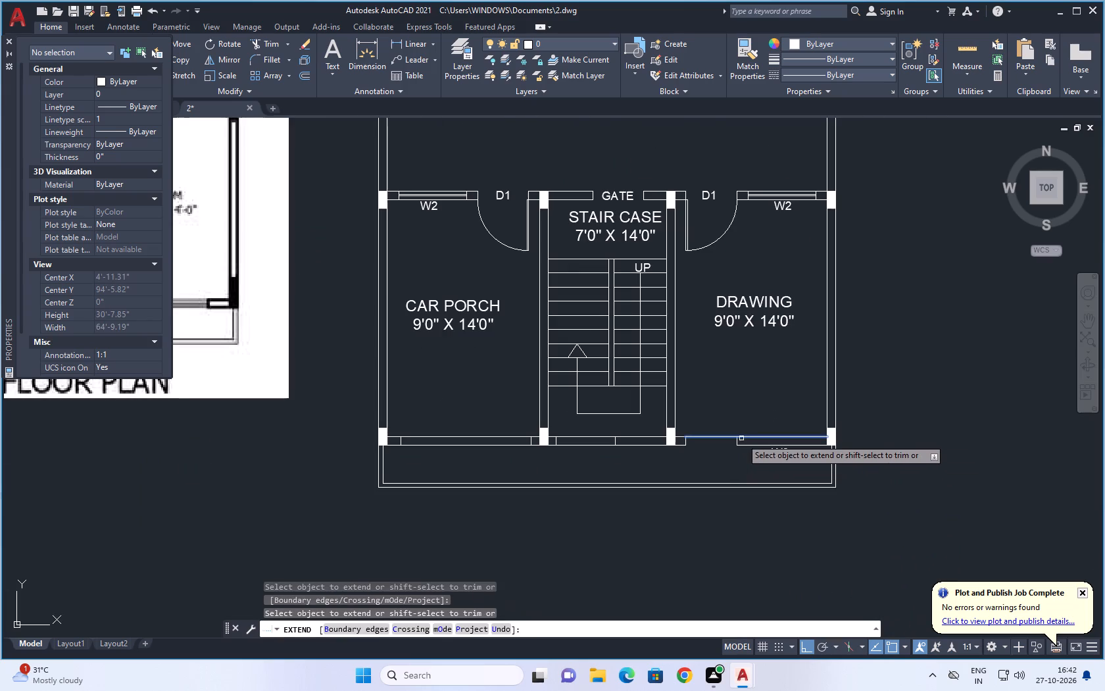
{"action": "left_click", "coordinate": [741, 438]}
{"action": "left_click", "coordinate": [745, 446]}
{"action": "key", "text": "Escape"}
{"action": "key", "text": "Escape"}
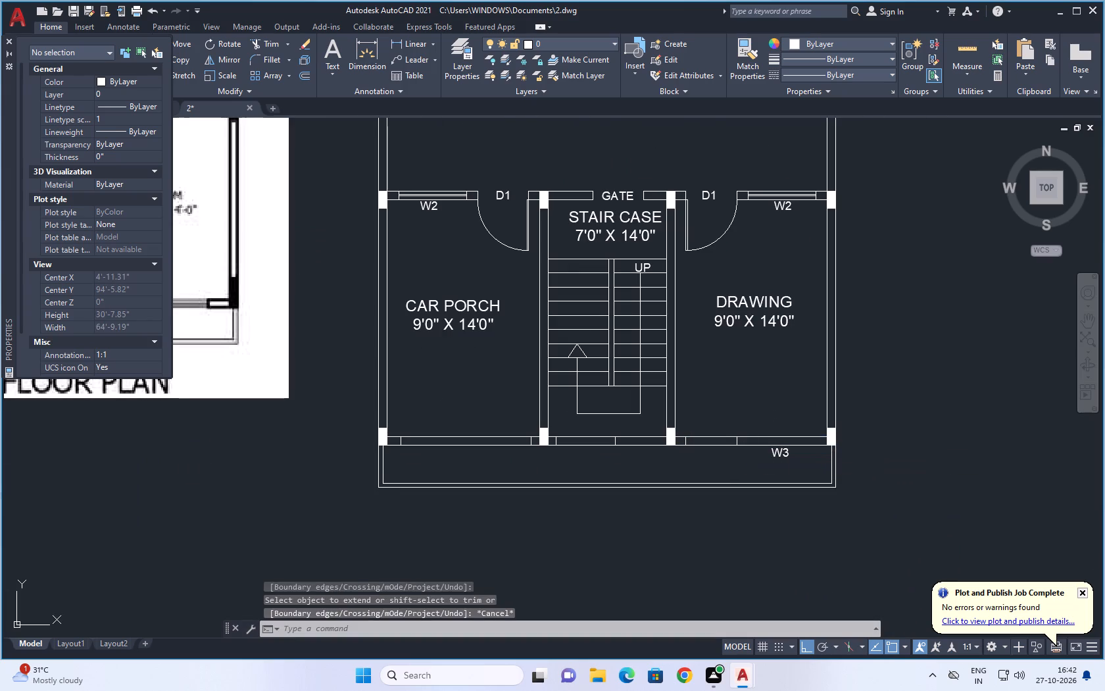
Trim the six leftover jamb lines inside the south front wall of the car porch, staircase and drawing room.
{"action": "key", "text": "t"}
{"action": "type", "text": "R"}
{"action": "key", "text": "space"}
{"action": "key", "text": "space"}
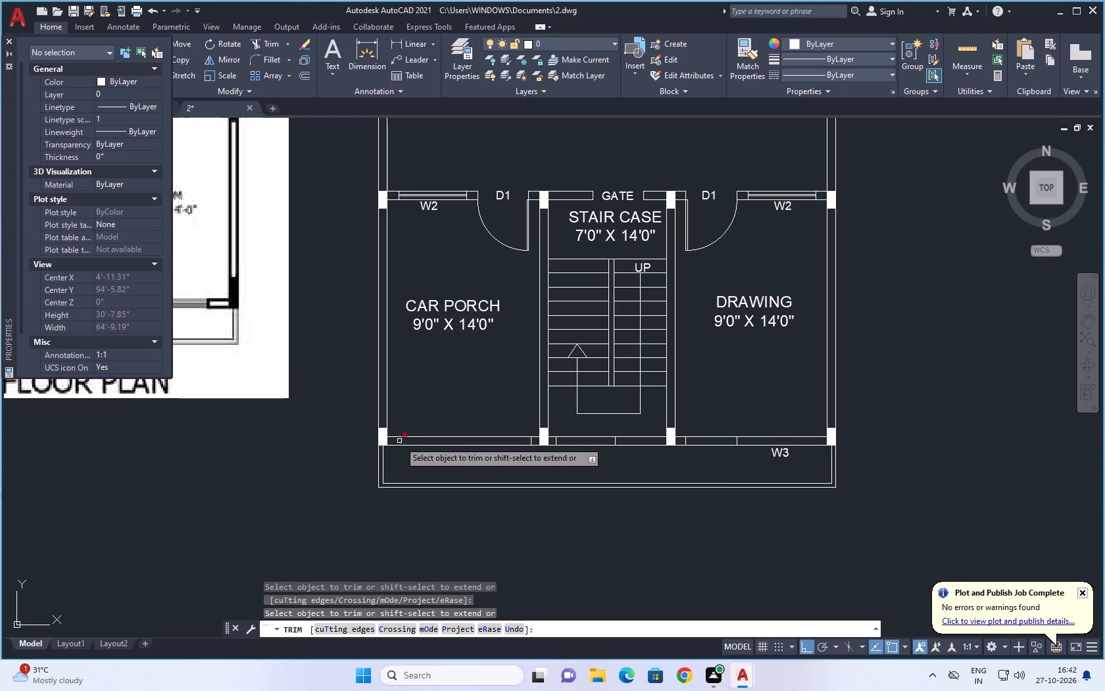
{"action": "left_click", "coordinate": [399, 441]}
{"action": "left_click", "coordinate": [531, 442]}
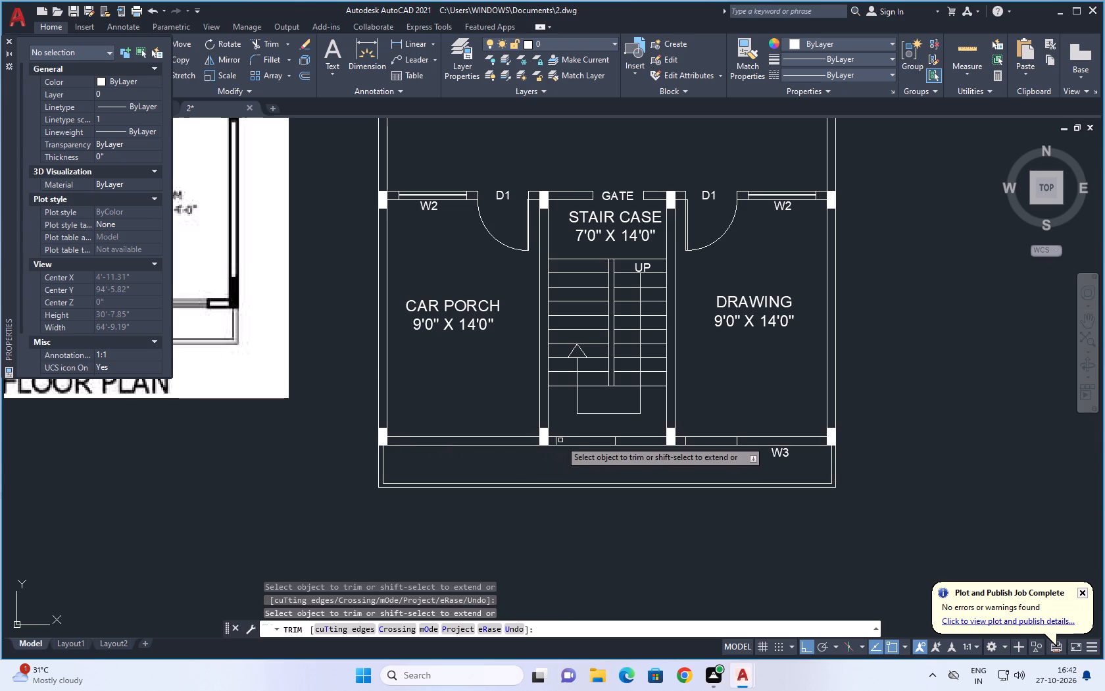
{"action": "left_click", "coordinate": [556, 440]}
{"action": "left_click", "coordinate": [615, 443]}
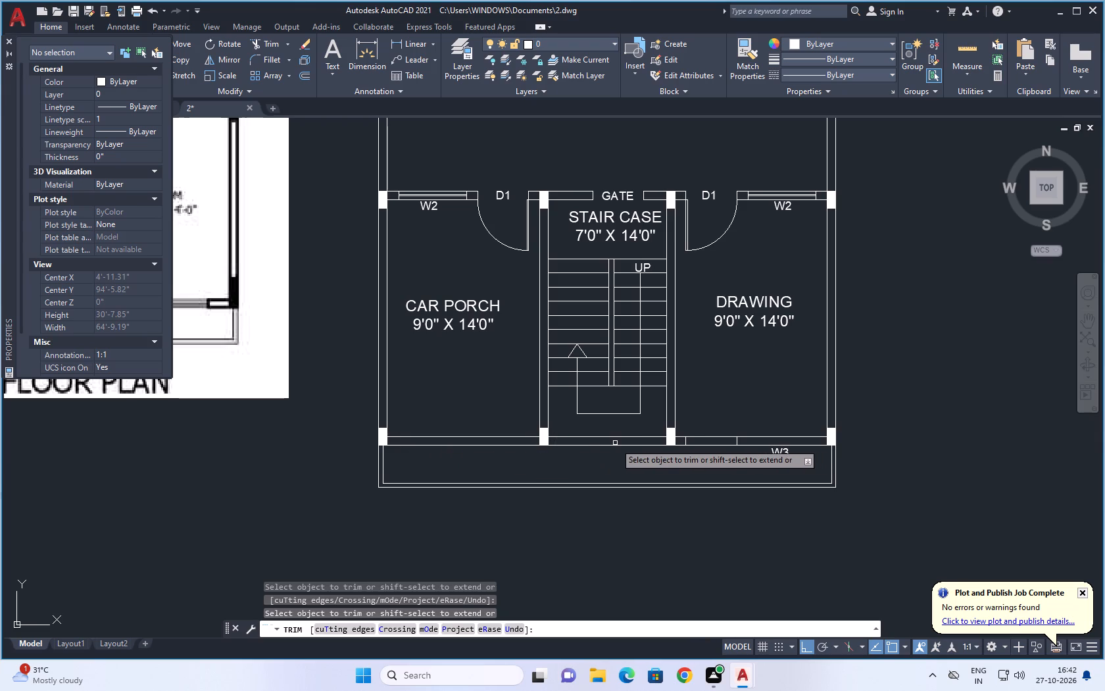
{"action": "left_click", "coordinate": [687, 440]}
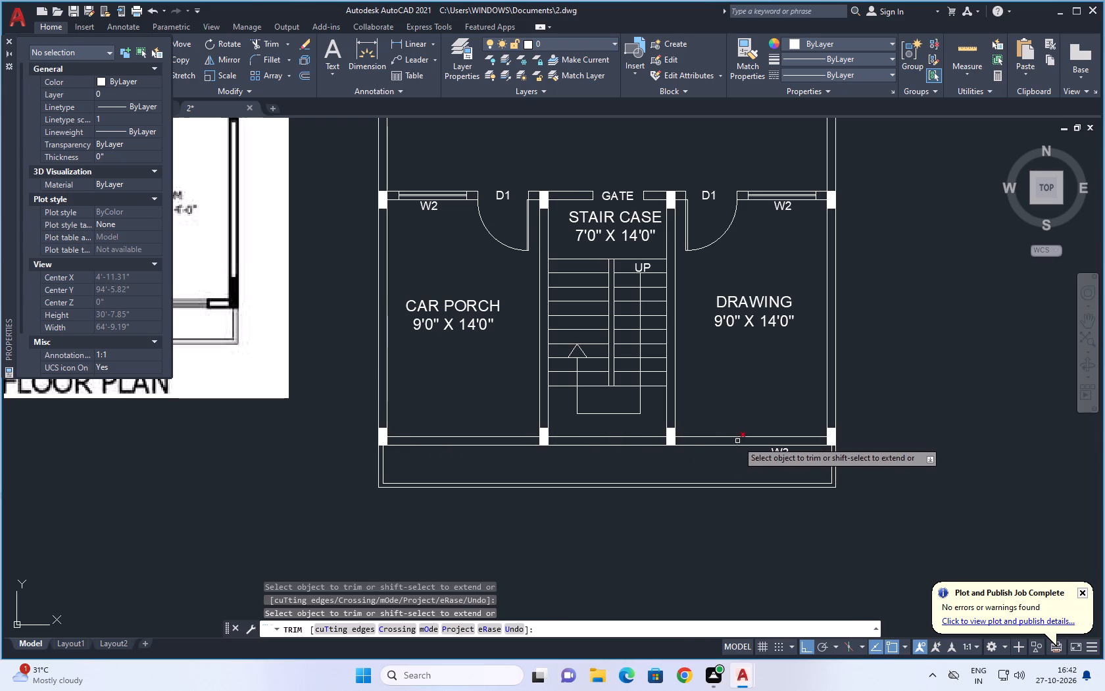
{"action": "left_click", "coordinate": [737, 441]}
{"action": "scroll", "coordinate": [778, 413], "scroll_direction": "down", "scroll_amount": 2}
{"action": "key", "text": "Escape"}
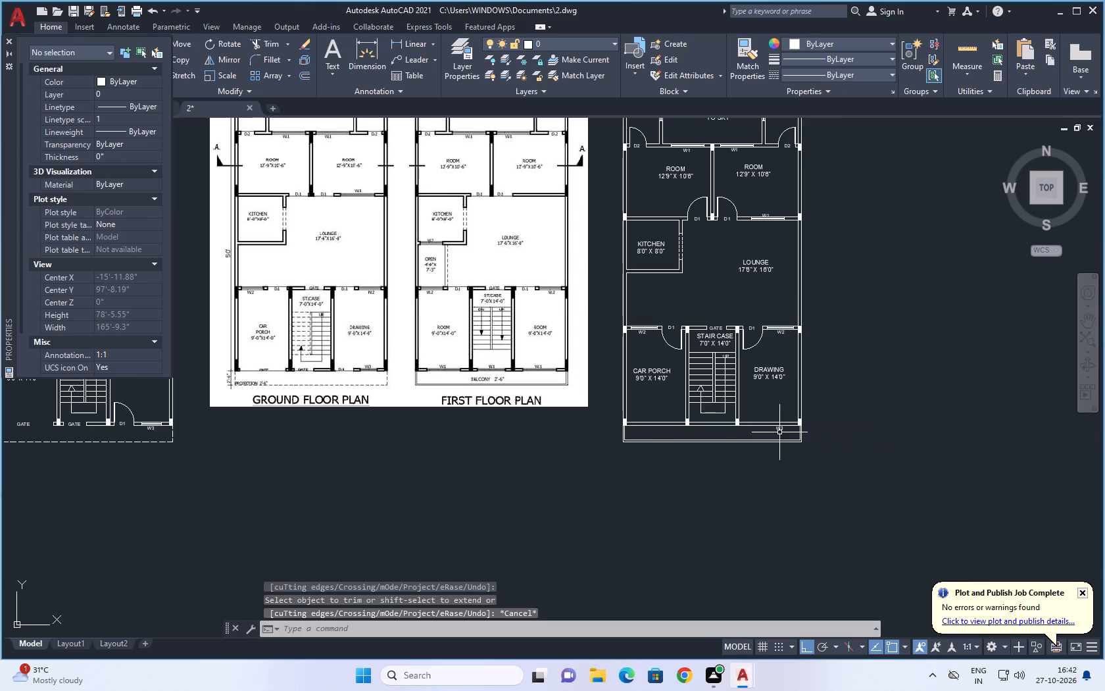
Draw a short line across the car porch's south front wall thickness, from the inner wall line's midpoint to the outer line.
{"action": "key", "text": "l"}
{"action": "key", "text": "space"}
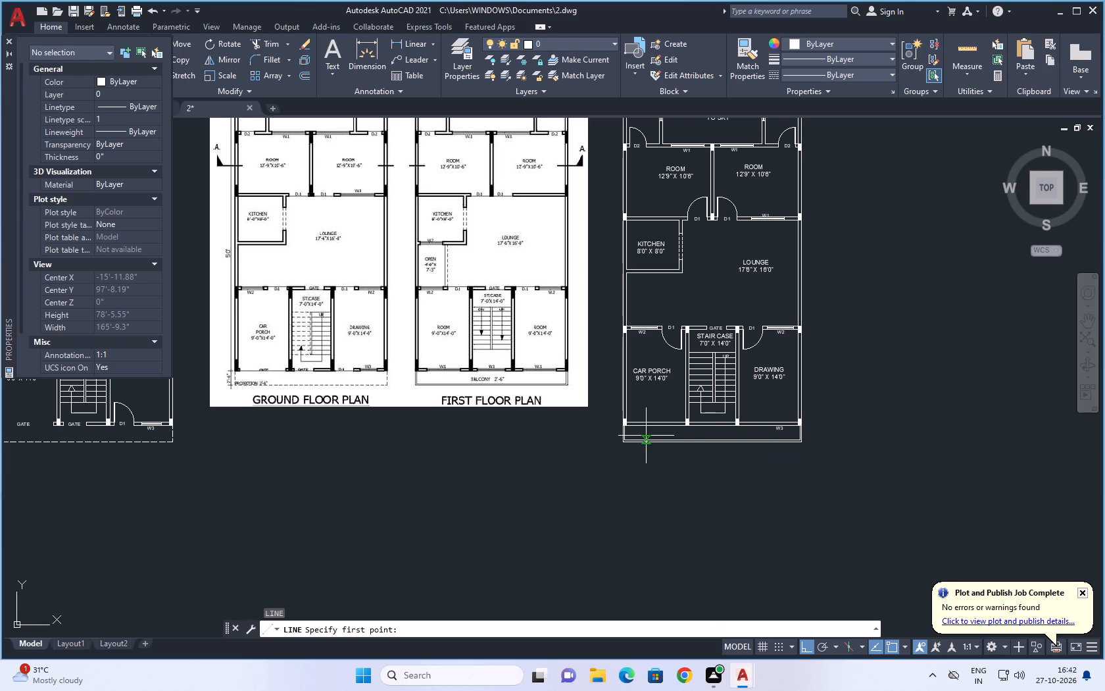
{"action": "scroll", "coordinate": [653, 420], "scroll_direction": "up", "scroll_amount": 3}
{"action": "scroll", "coordinate": [653, 420], "scroll_direction": "down", "scroll_amount": 2}
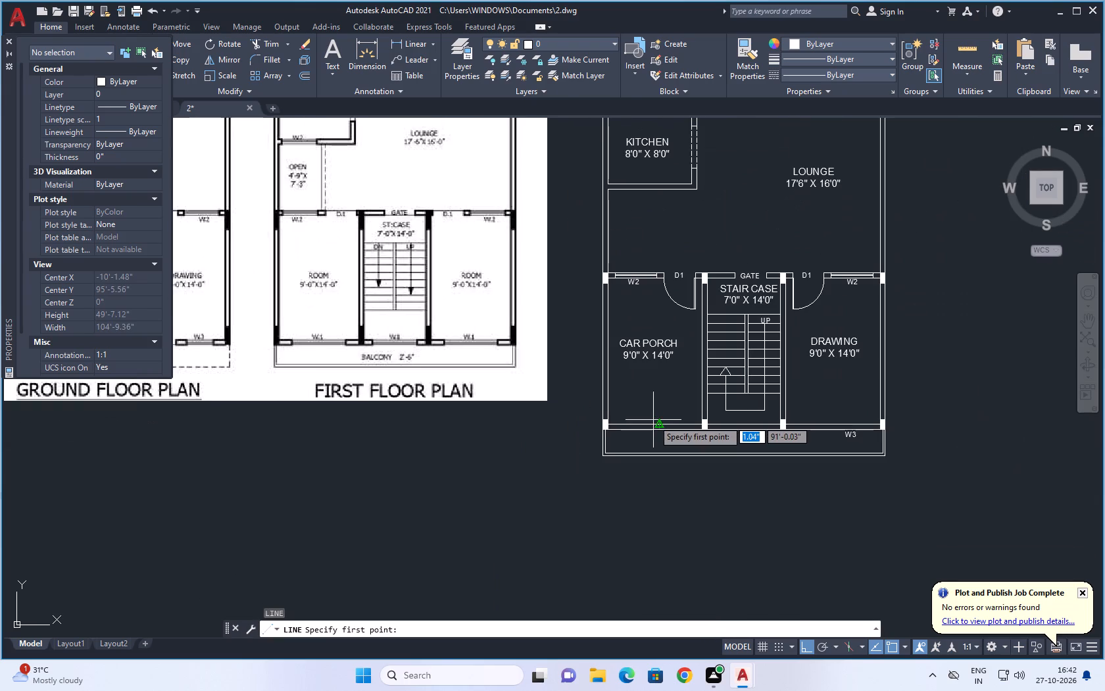
{"action": "scroll", "coordinate": [642, 399], "scroll_direction": "up", "scroll_amount": 2}
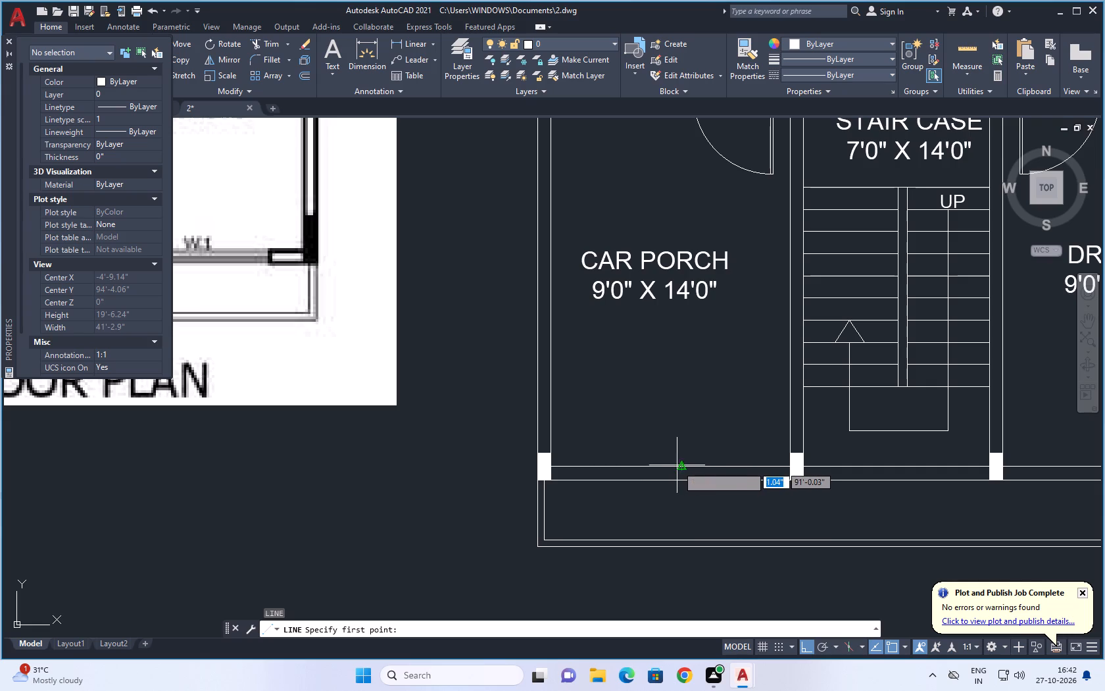
{"action": "left_click", "coordinate": [679, 466]}
{"action": "left_click", "coordinate": [682, 480]}
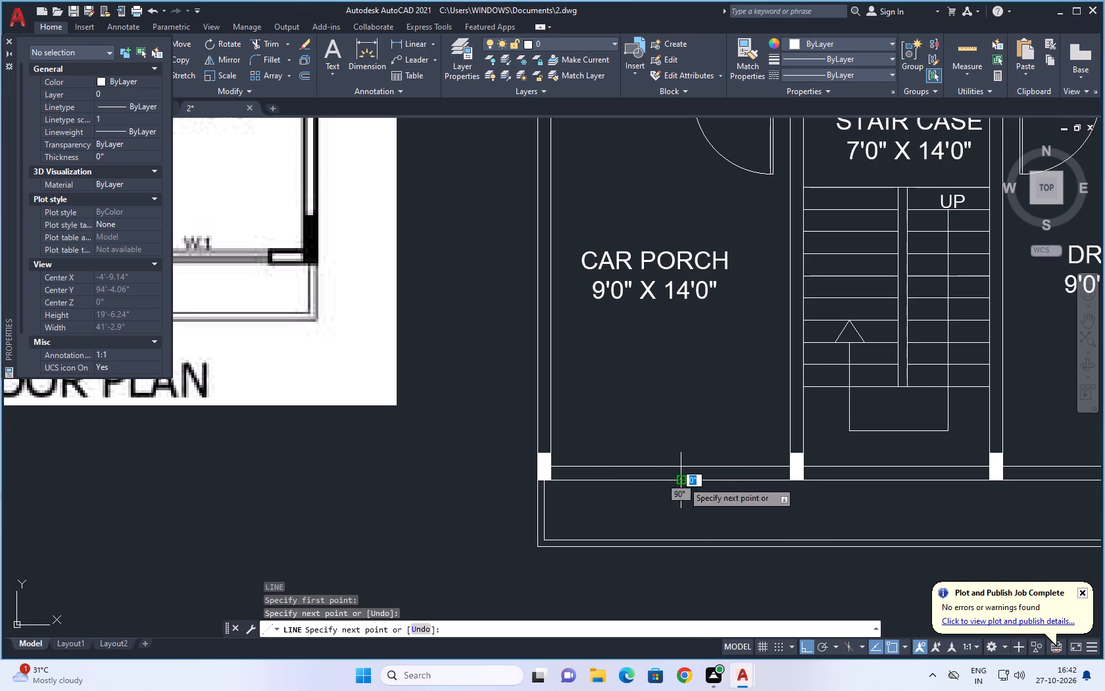
{"action": "key", "text": "Escape"}
Offset the car porch front wall's cross line 2.5' to both sides to mark the window jambs.
{"action": "key", "text": "o"}
{"action": "key", "text": "space"}
{"action": "type", "text": "2."}
{"action": "key", "text": "6"}
{"action": "key", "text": "BackSpace"}
{"action": "key", "text": "5"}
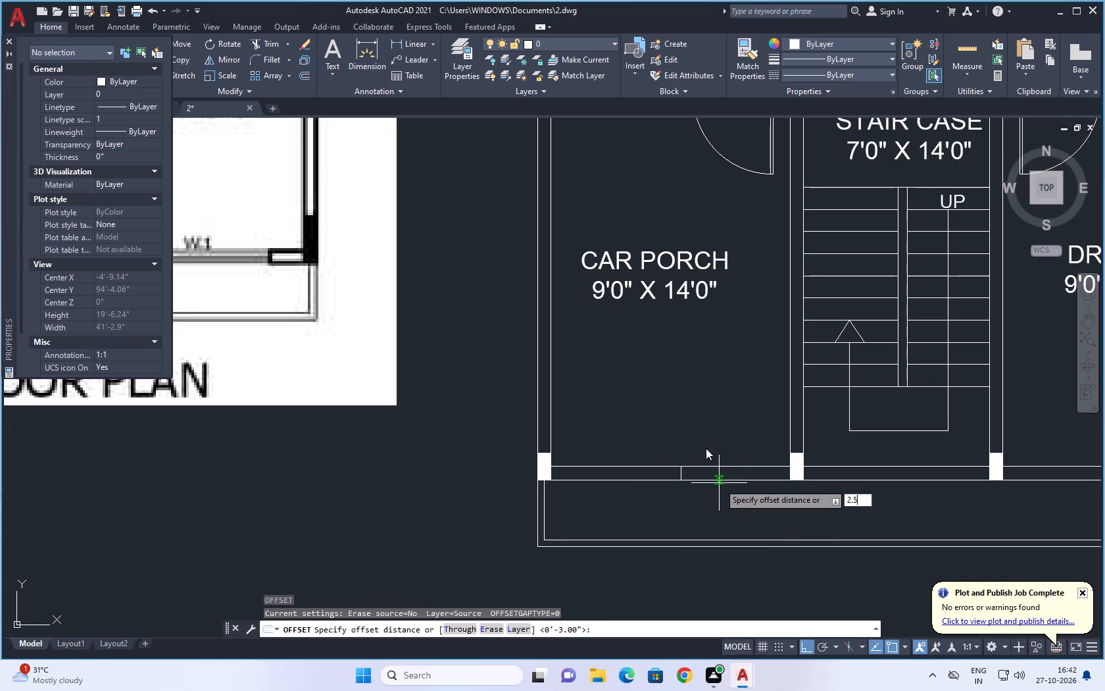
{"action": "type", "text": "'"}
{"action": "key", "text": "space"}
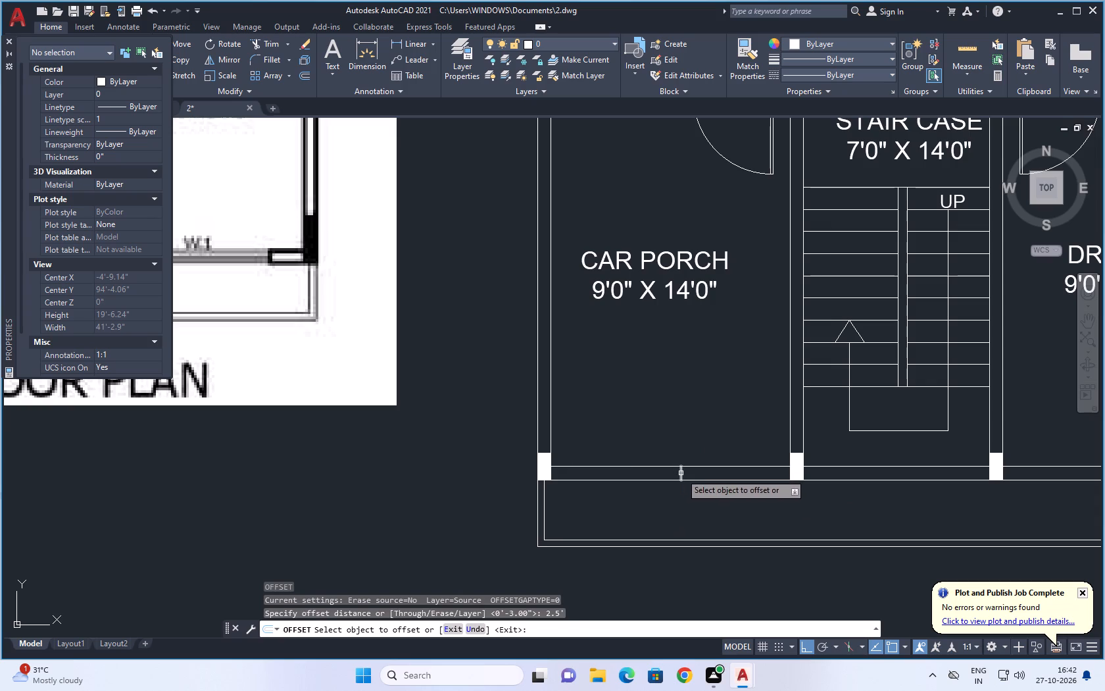
{"action": "left_click_drag", "start_coordinate": [682, 474], "coordinate": [666, 477]}
{"action": "left_click", "coordinate": [631, 480]}
{"action": "left_click_drag", "start_coordinate": [681, 477], "coordinate": [689, 476]}
{"action": "left_click", "coordinate": [784, 488]}
{"action": "key", "text": "Escape"}
{"action": "key", "text": "Escape"}
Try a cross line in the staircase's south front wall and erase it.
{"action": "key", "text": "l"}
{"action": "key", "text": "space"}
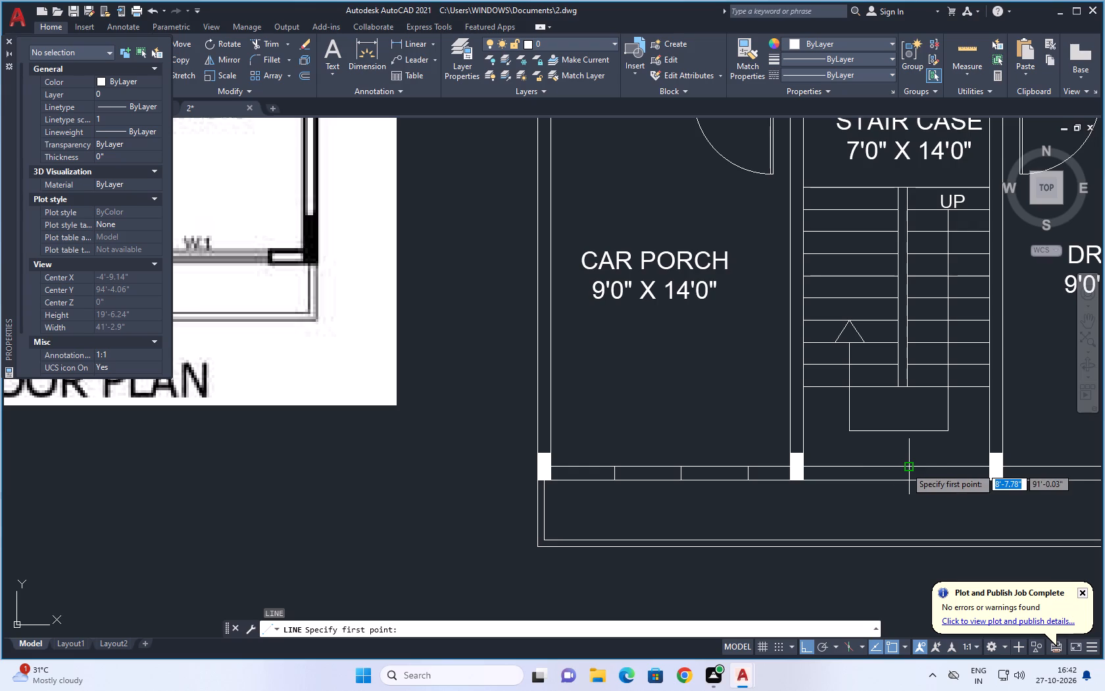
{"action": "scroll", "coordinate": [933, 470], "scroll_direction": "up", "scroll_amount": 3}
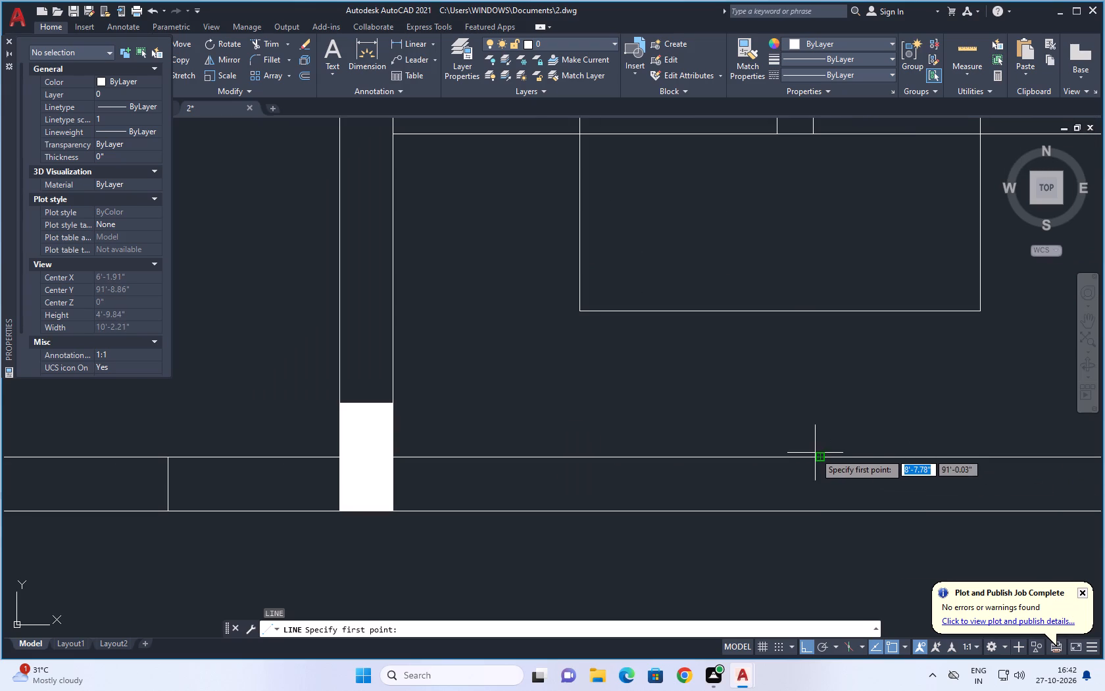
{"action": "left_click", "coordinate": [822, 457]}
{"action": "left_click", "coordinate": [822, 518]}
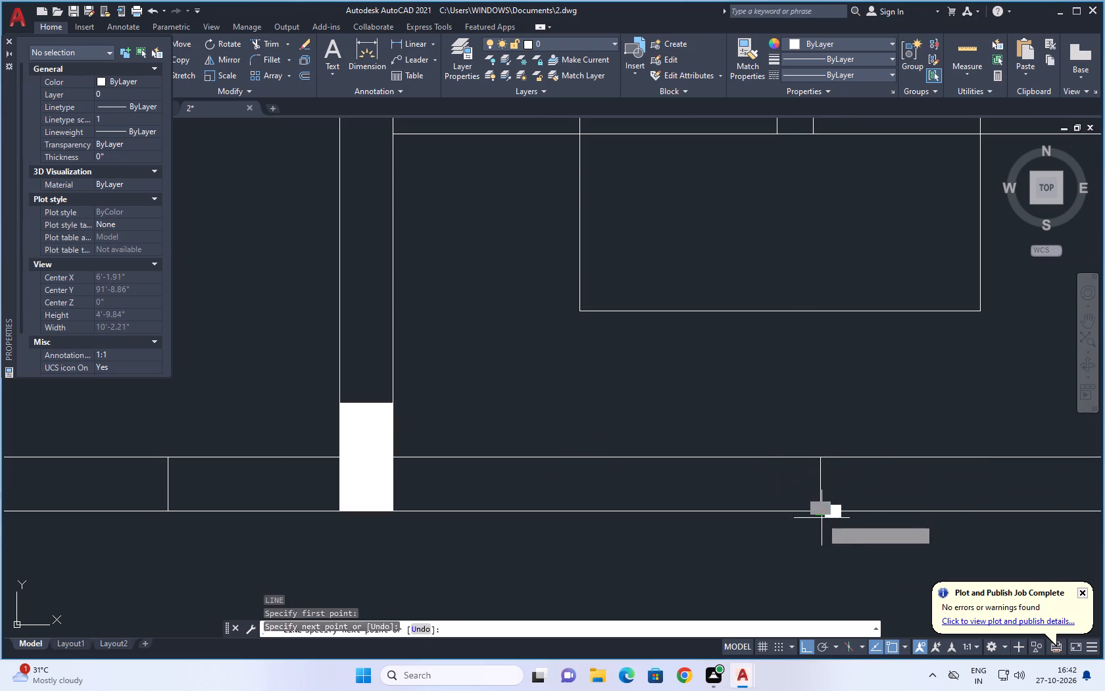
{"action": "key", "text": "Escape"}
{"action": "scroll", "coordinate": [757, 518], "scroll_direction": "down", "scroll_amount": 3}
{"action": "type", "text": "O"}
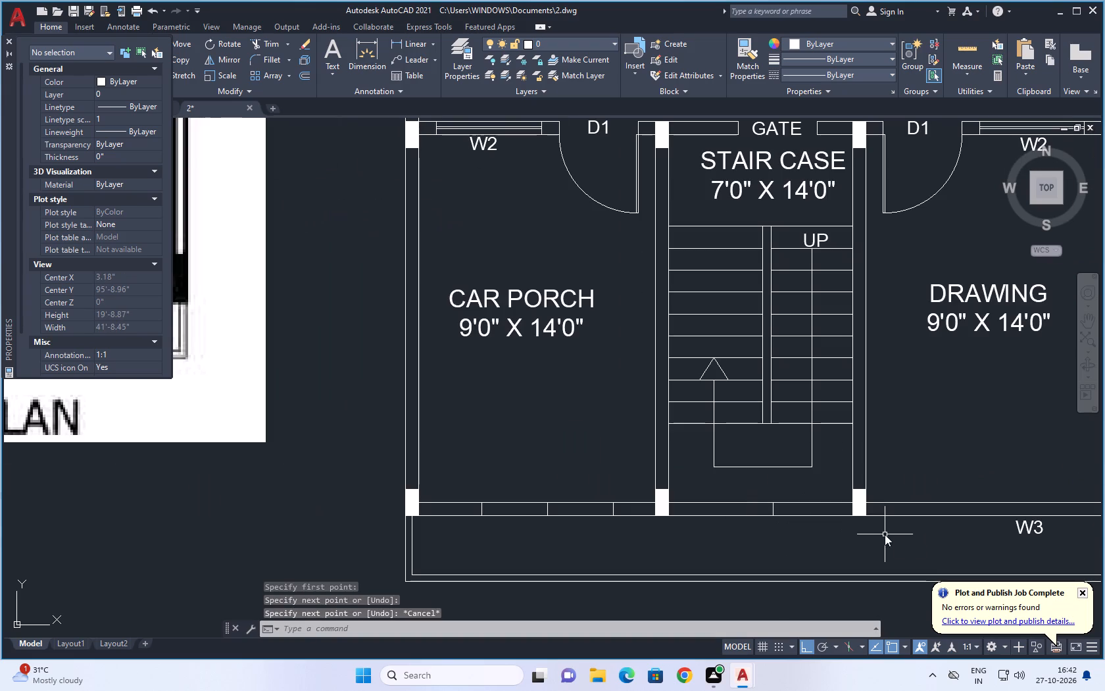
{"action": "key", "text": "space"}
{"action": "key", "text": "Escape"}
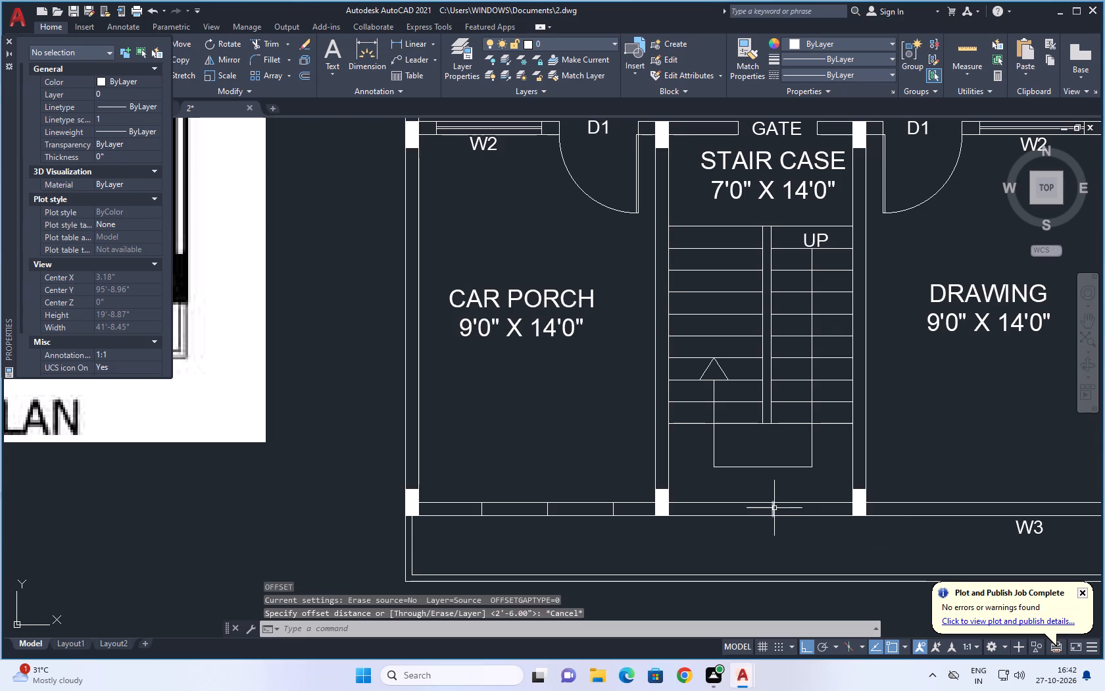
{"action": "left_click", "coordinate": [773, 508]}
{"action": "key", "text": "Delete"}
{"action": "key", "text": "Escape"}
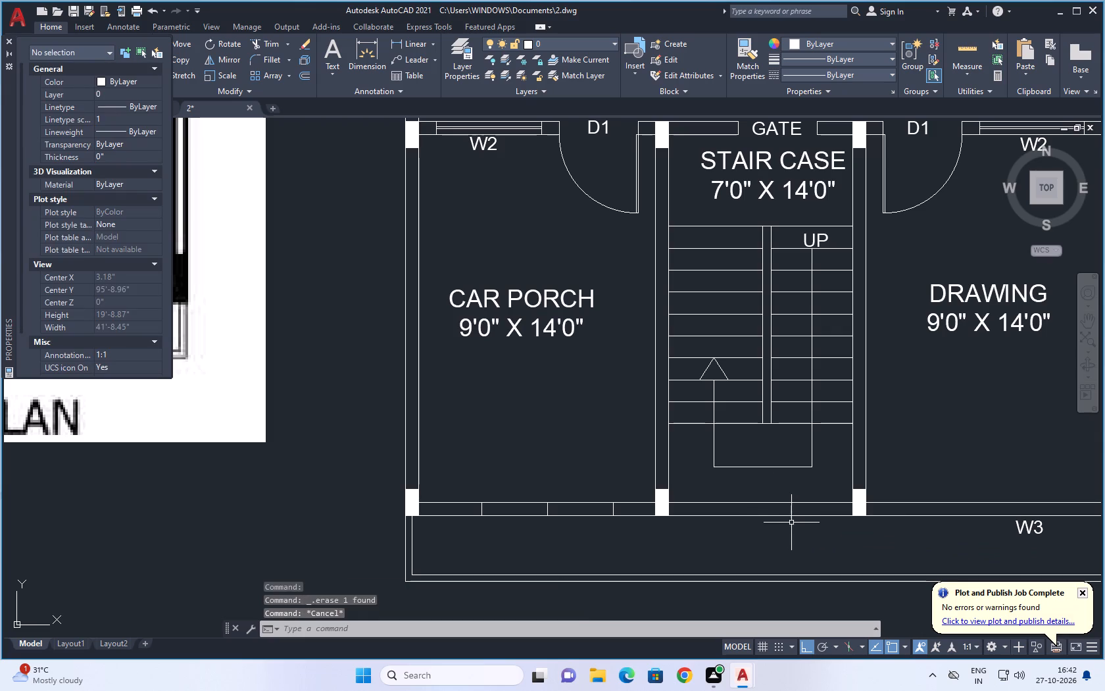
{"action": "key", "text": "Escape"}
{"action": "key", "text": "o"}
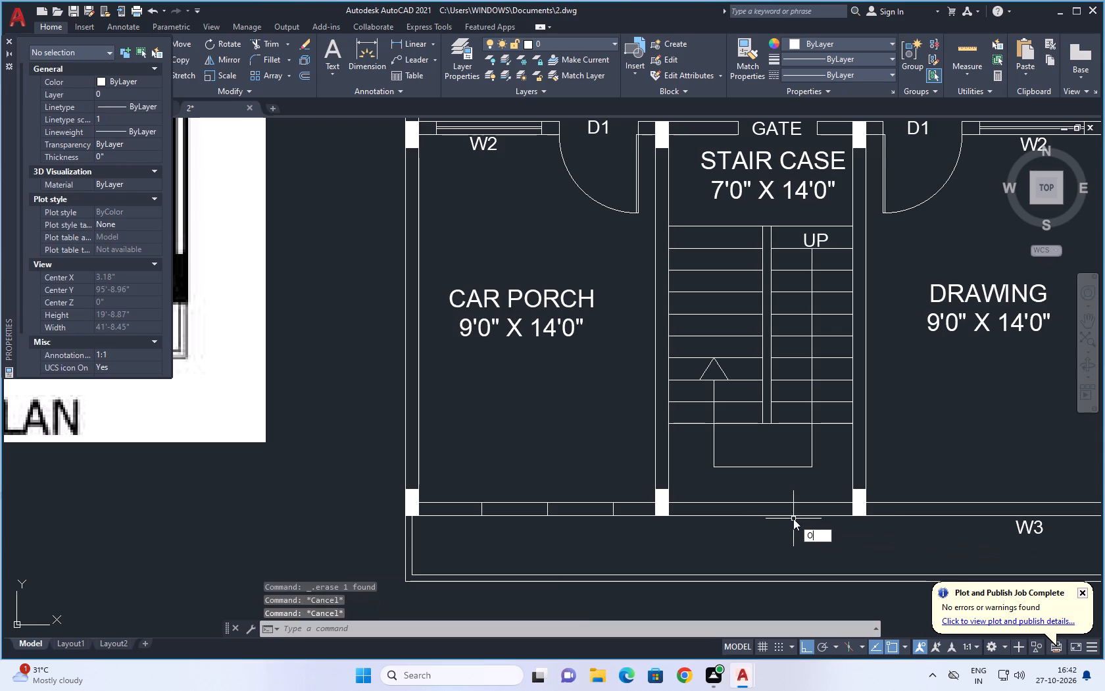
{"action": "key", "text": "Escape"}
Draw a short line across the staircase's south front wall thickness at the middle of the bay.
{"action": "key", "text": "l"}
{"action": "key", "text": "space"}
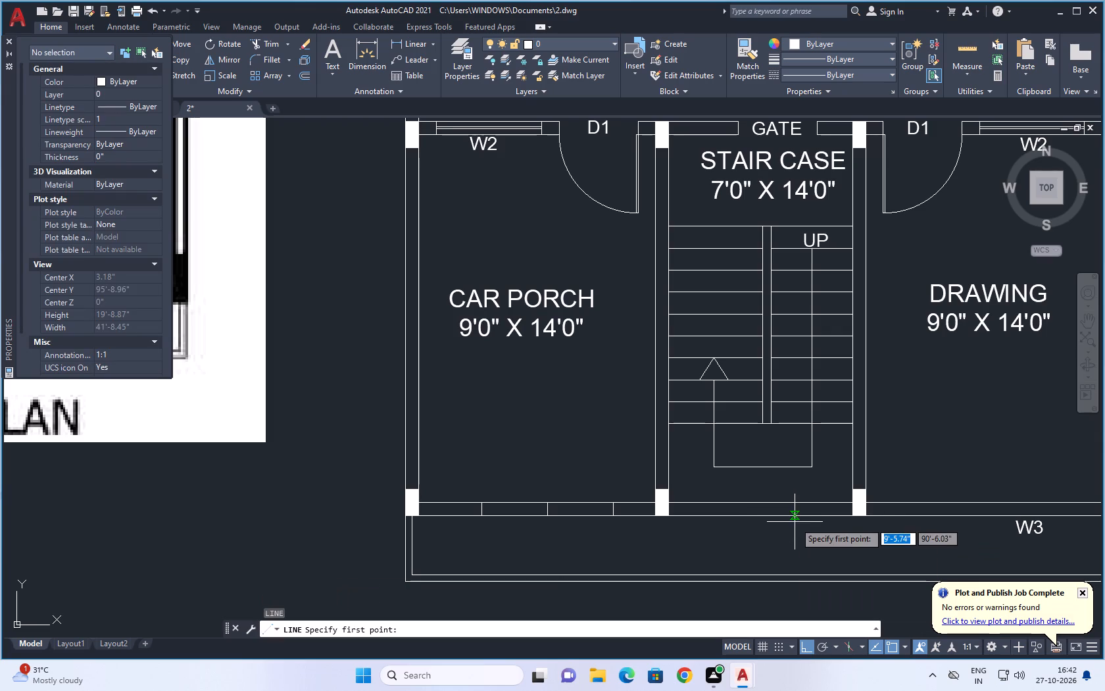
{"action": "scroll", "coordinate": [736, 530], "scroll_direction": "up", "scroll_amount": 3}
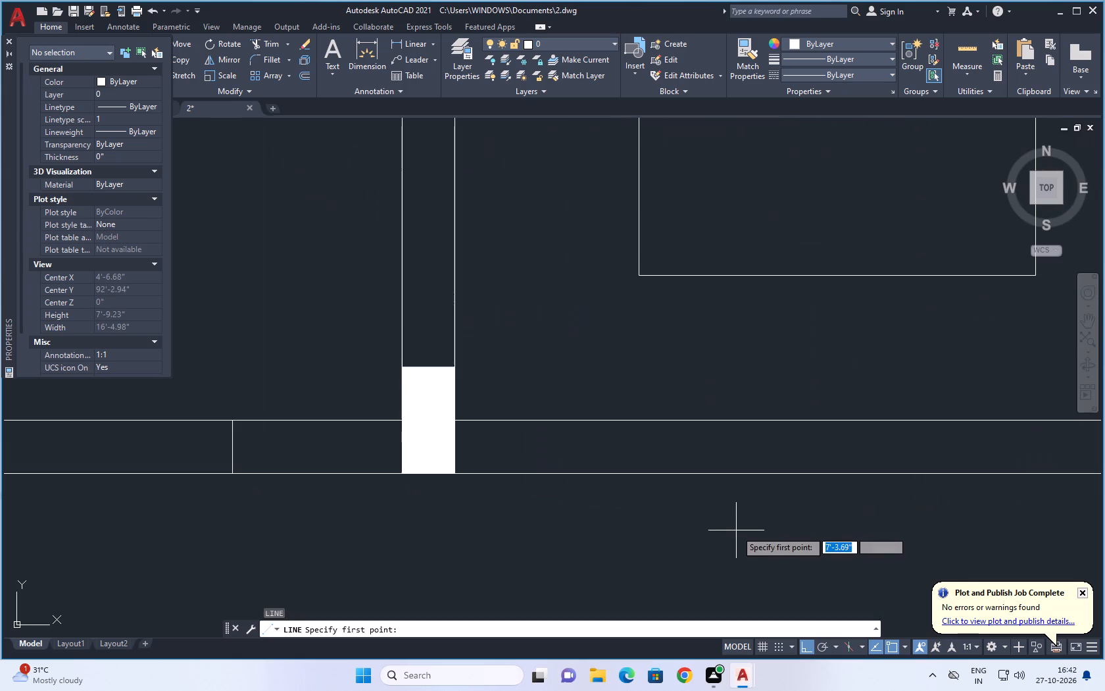
{"action": "left_click", "coordinate": [823, 475]}
{"action": "left_click_drag", "start_coordinate": [819, 419], "coordinate": [825, 424]}
{"action": "key", "text": "Escape"}
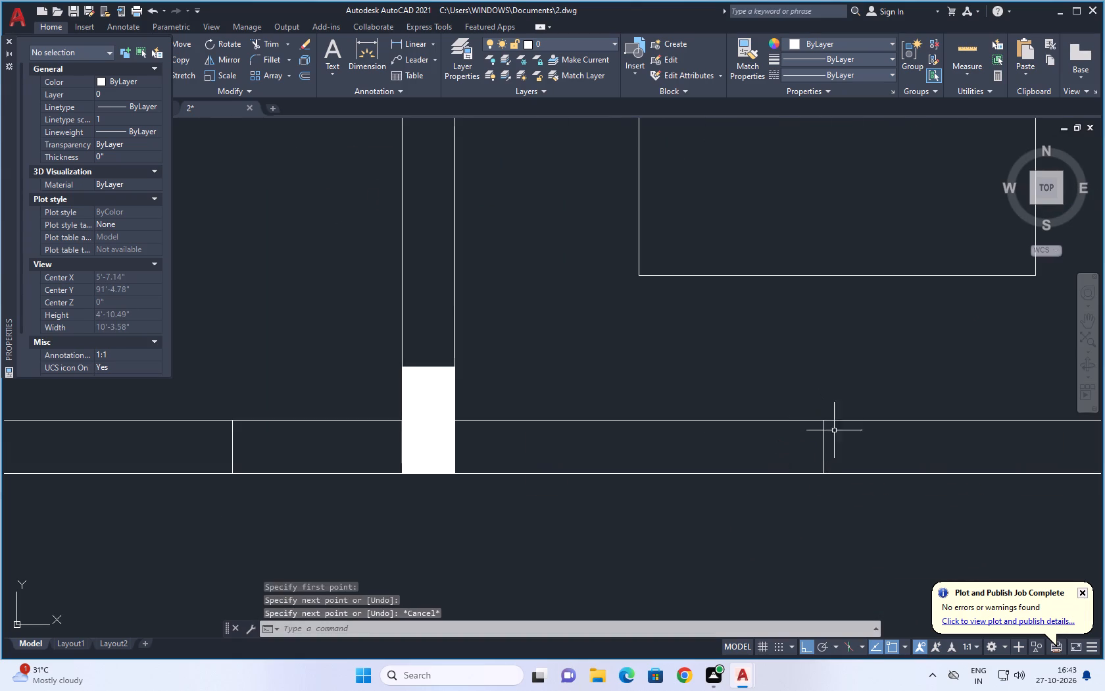
{"action": "scroll", "coordinate": [787, 509], "scroll_direction": "down", "scroll_amount": 2}
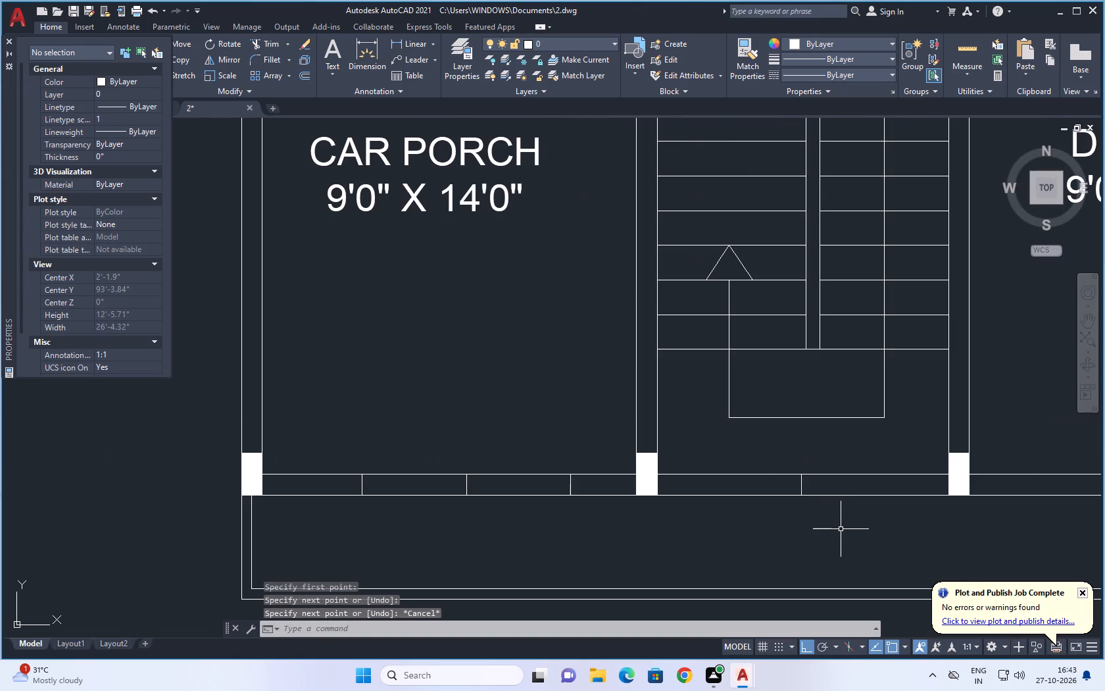
Offset the staircase front wall's cross line 2.5' to both sides to mark the window jambs.
{"action": "type", "text": "O 2.5'"}
{"action": "key", "text": "space"}
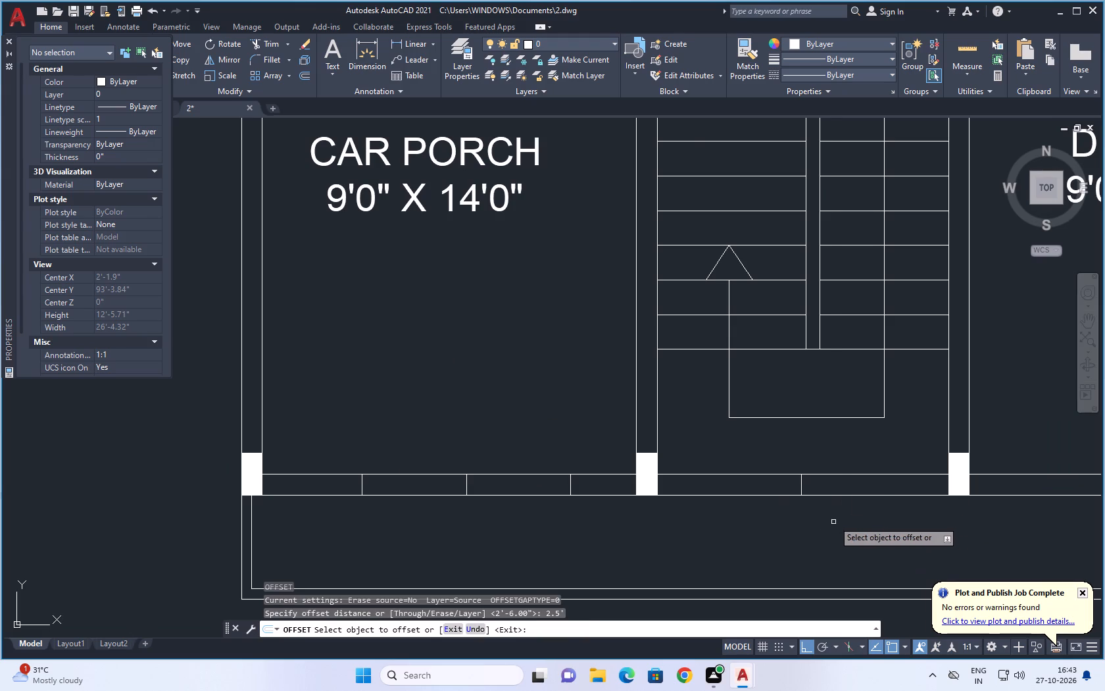
{"action": "left_click_drag", "start_coordinate": [801, 483], "coordinate": [795, 482]}
{"action": "left_click", "coordinate": [677, 514]}
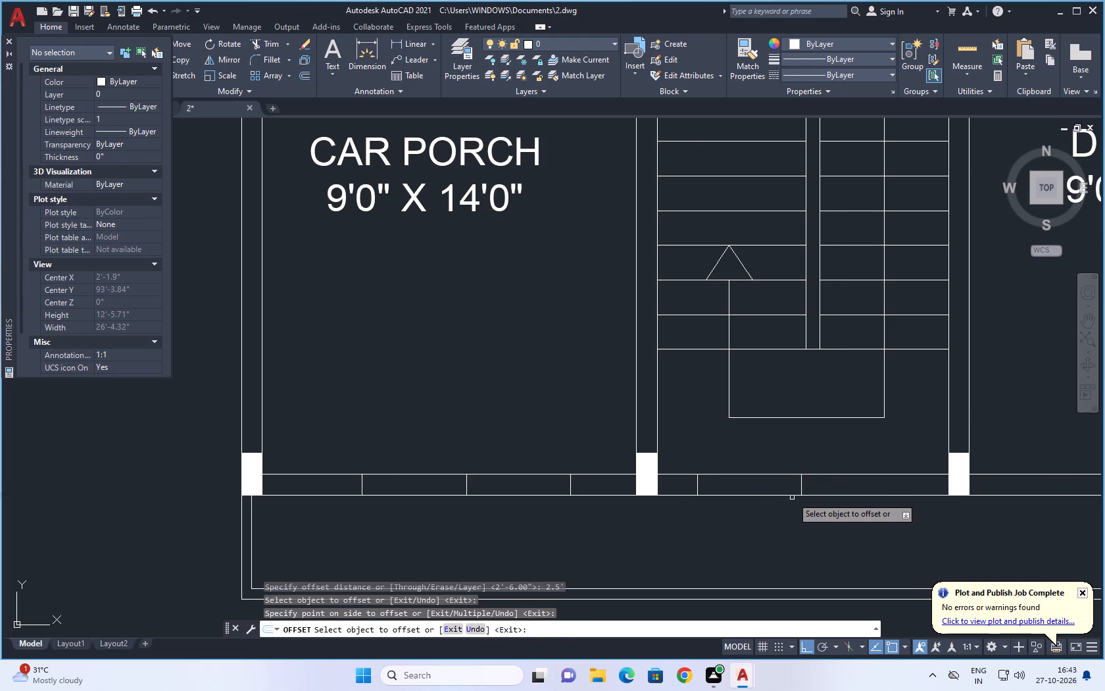
{"action": "left_click", "coordinate": [800, 480]}
{"action": "left_click", "coordinate": [910, 484]}
{"action": "key", "text": "Escape"}
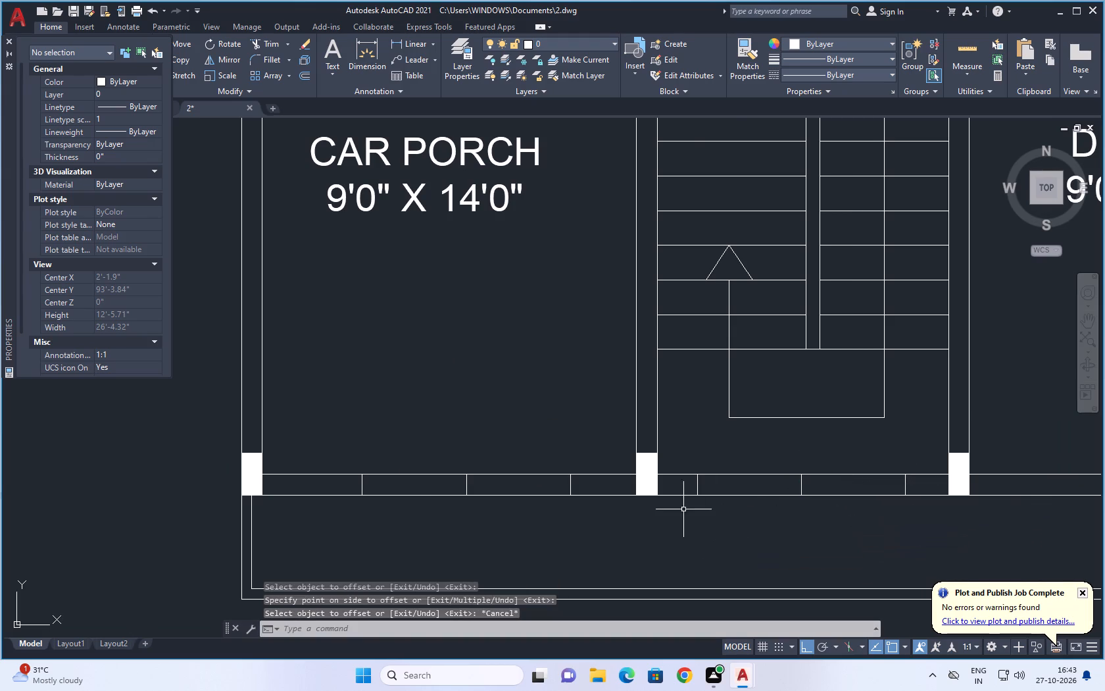
Draw a short line across the drawing room's south front wall thickness near the middle of the room.
{"action": "scroll", "coordinate": [683, 509], "scroll_direction": "down", "scroll_amount": 2}
{"action": "type", "text": "L"}
{"action": "key", "text": "space"}
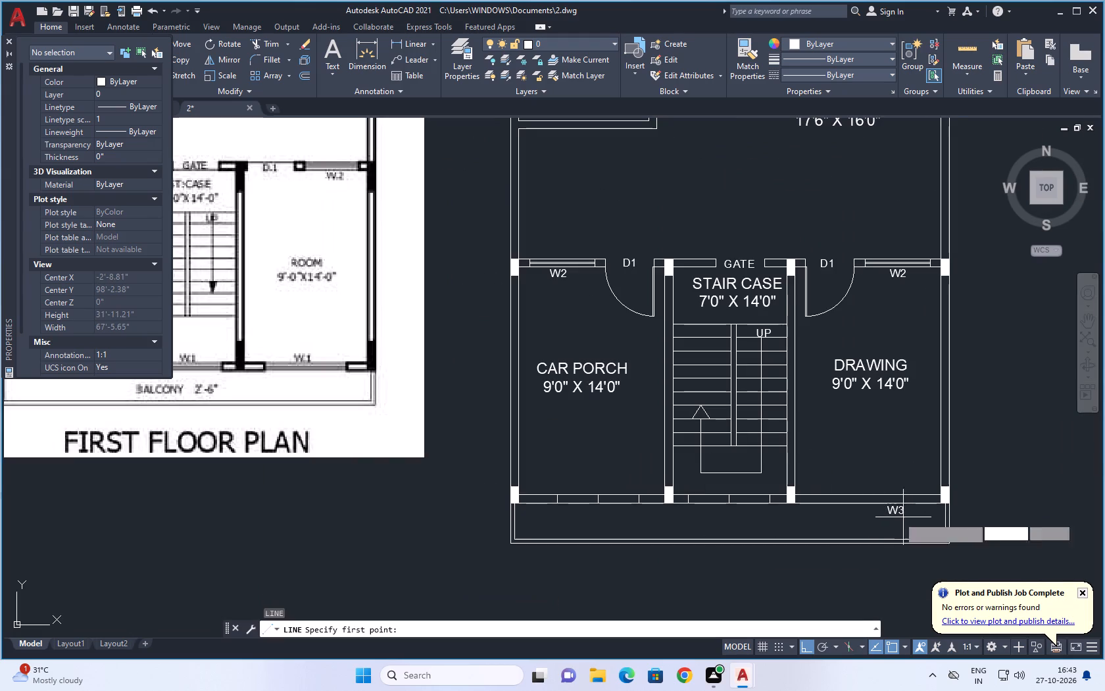
{"action": "left_click", "coordinate": [869, 494]}
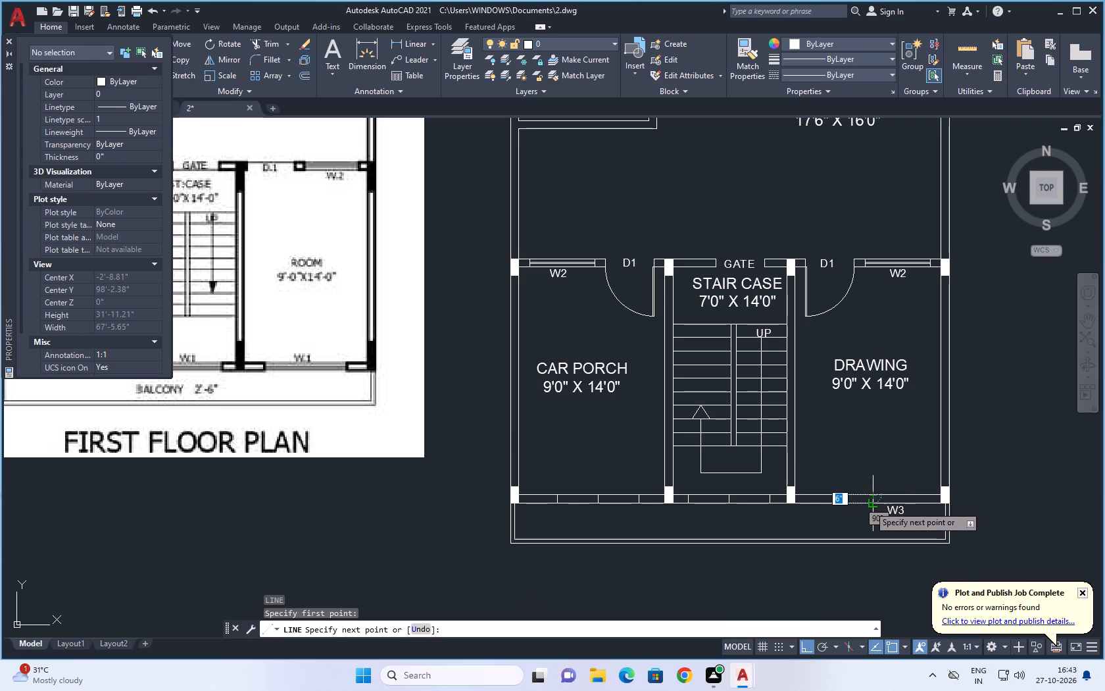
{"action": "left_click", "coordinate": [869, 505]}
{"action": "key", "text": "Escape"}
Offset the drawing room front wall's cross line 2.5' to both sides to mark the window jambs.
{"action": "type", "text": "O 2.5'"}
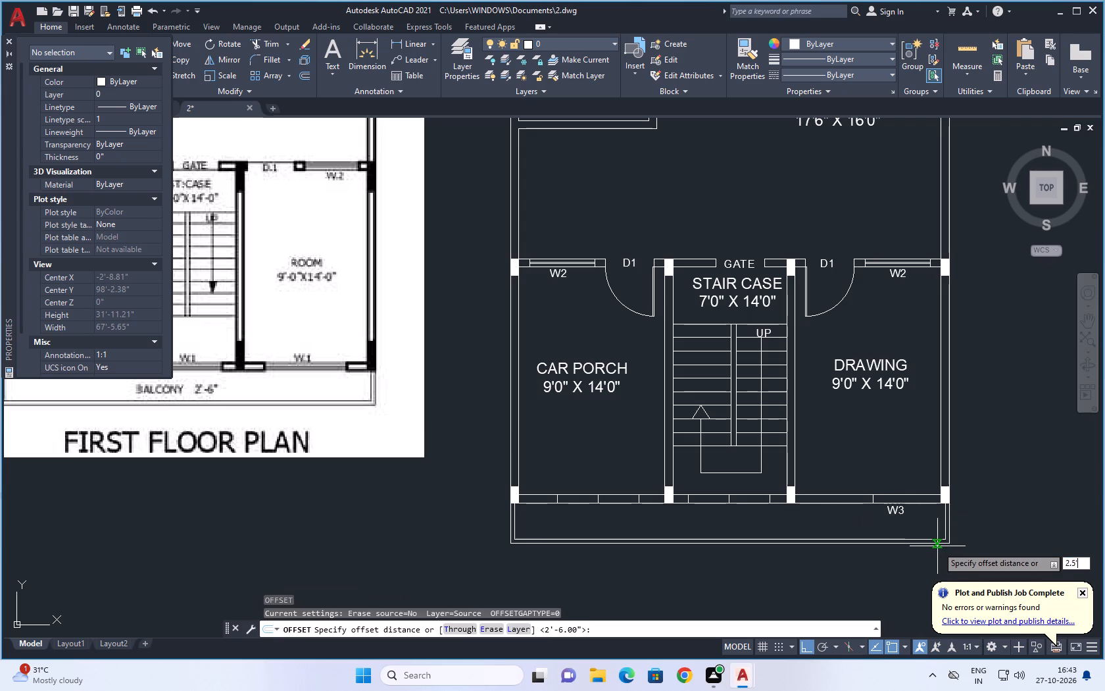
{"action": "key", "text": "space"}
{"action": "left_click_drag", "start_coordinate": [873, 499], "coordinate": [864, 499]}
{"action": "left_click", "coordinate": [782, 511]}
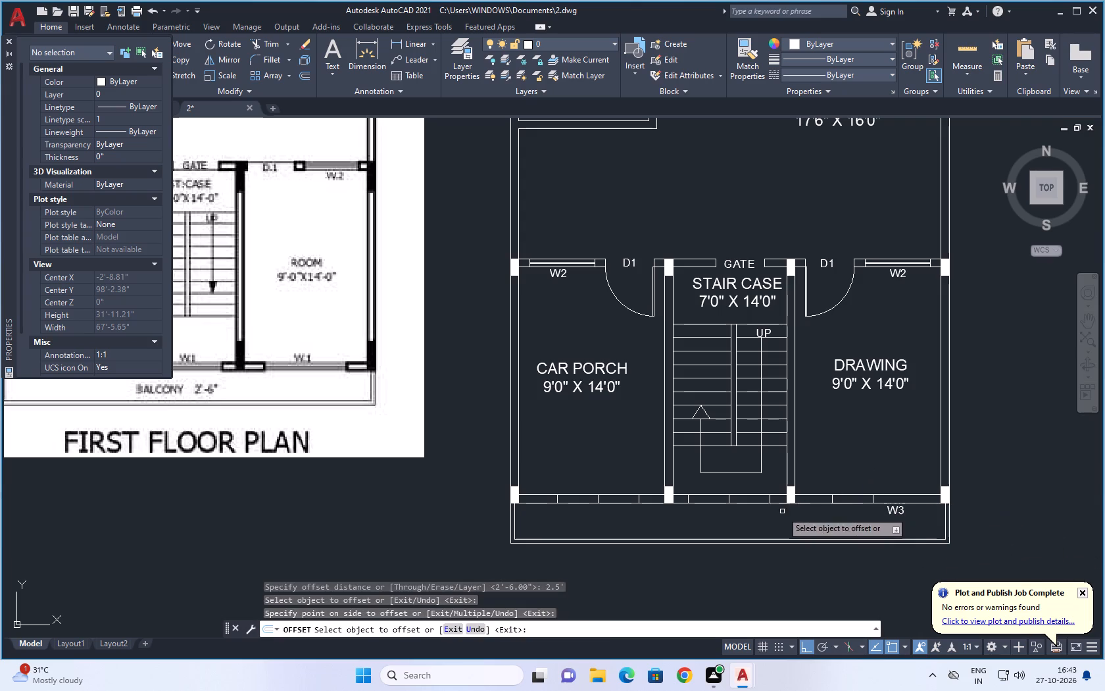
{"action": "left_click", "coordinate": [874, 500]}
{"action": "left_click", "coordinate": [921, 503]}
{"action": "key", "text": "Escape"}
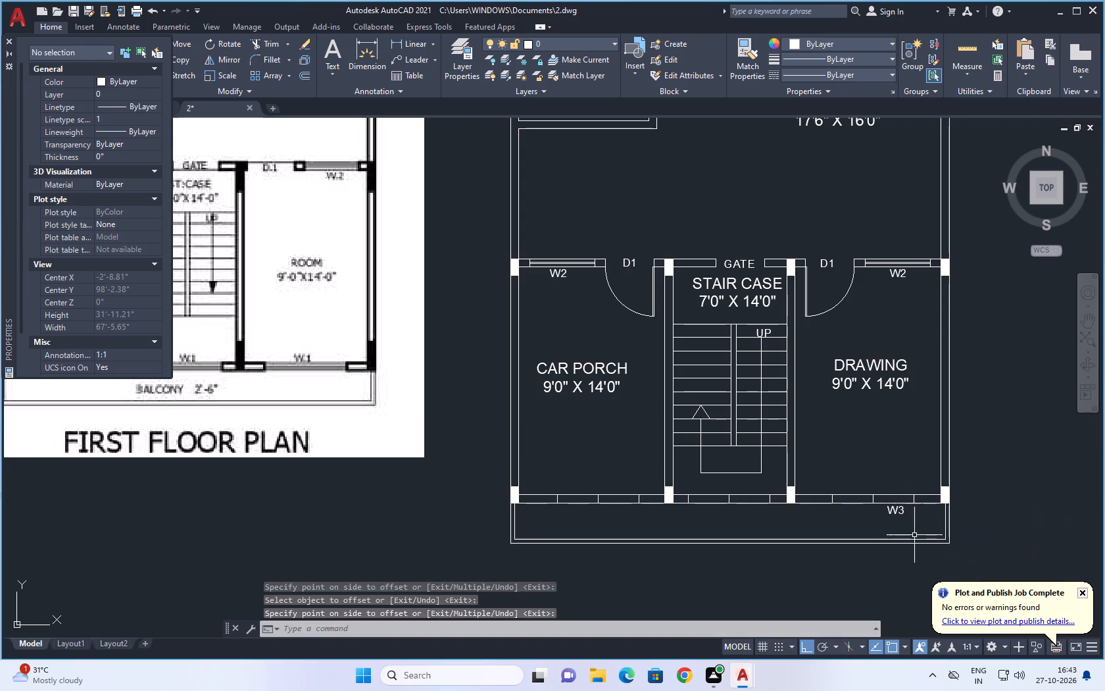
{"action": "key", "text": "Escape"}
Draw a 5' window centre line between the jamb midpoints in the car porch's south front wall.
{"action": "key", "text": "l"}
{"action": "key", "text": "space"}
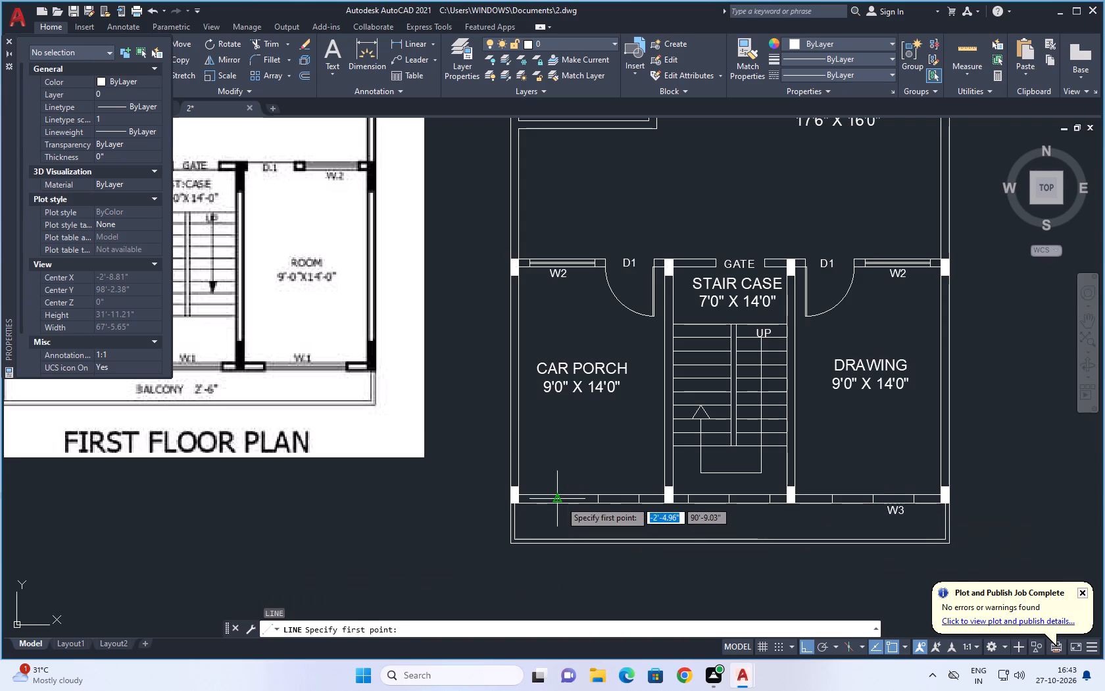
{"action": "left_click", "coordinate": [560, 501]}
{"action": "scroll", "coordinate": [560, 500], "scroll_direction": "up", "scroll_amount": 3}
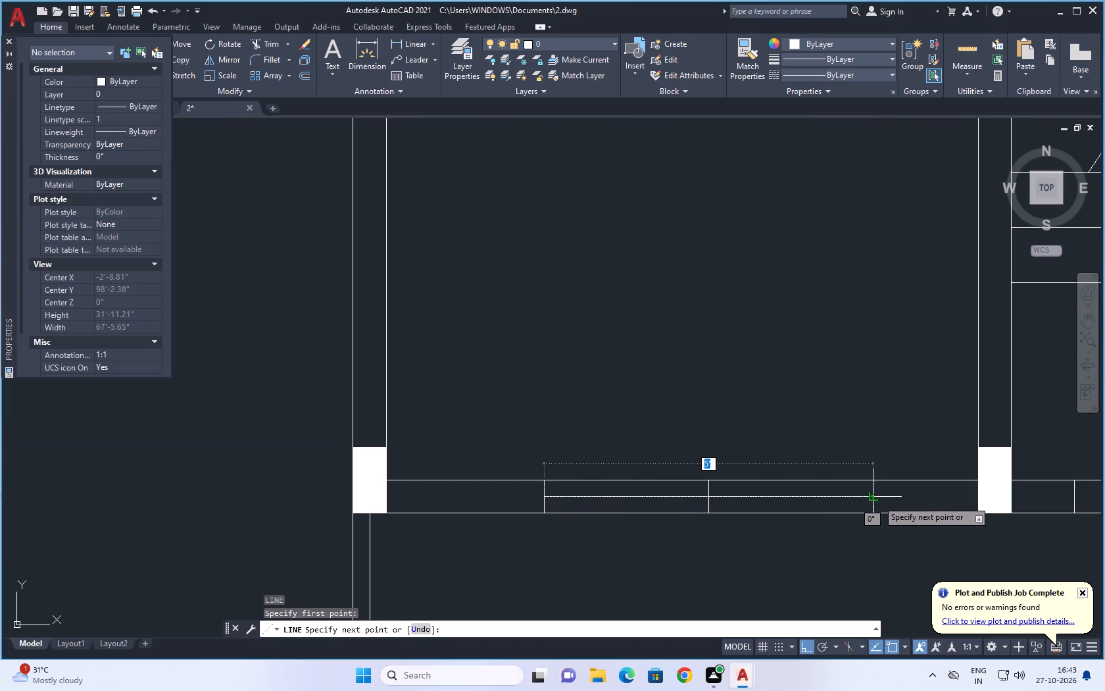
{"action": "left_click", "coordinate": [879, 500]}
{"action": "key", "text": "space"}
Draw the window centre line between the jamb midpoints in the staircase's south front wall.
{"action": "key", "text": "space"}
{"action": "scroll", "coordinate": [655, 513], "scroll_direction": "down", "scroll_amount": 2}
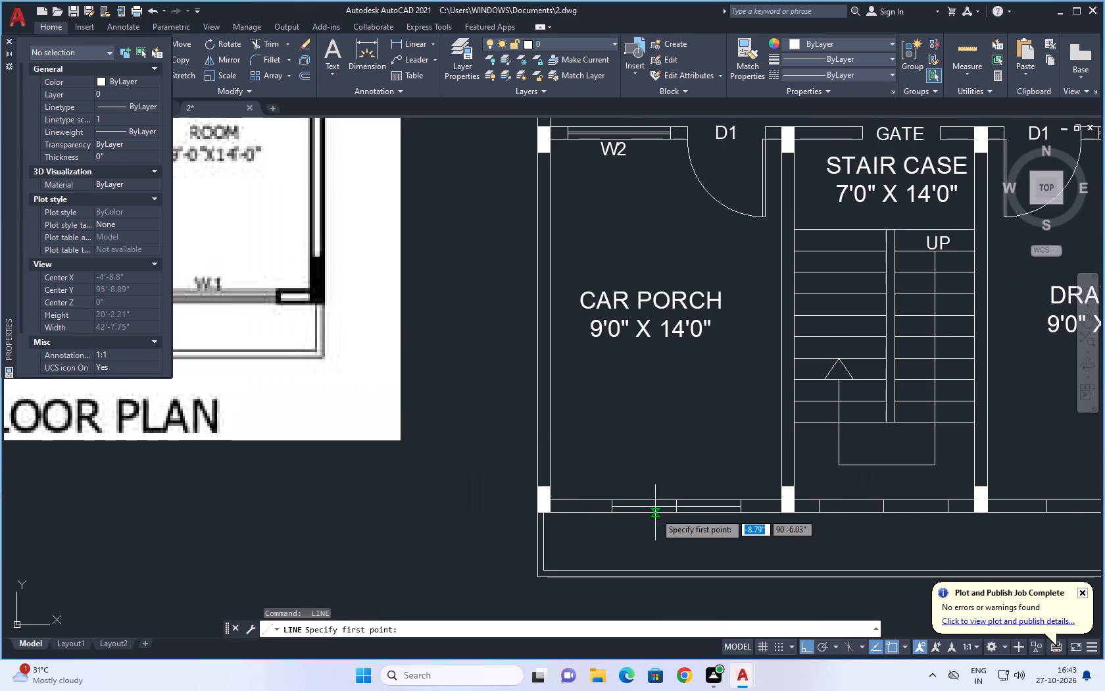
{"action": "left_click", "coordinate": [946, 505]}
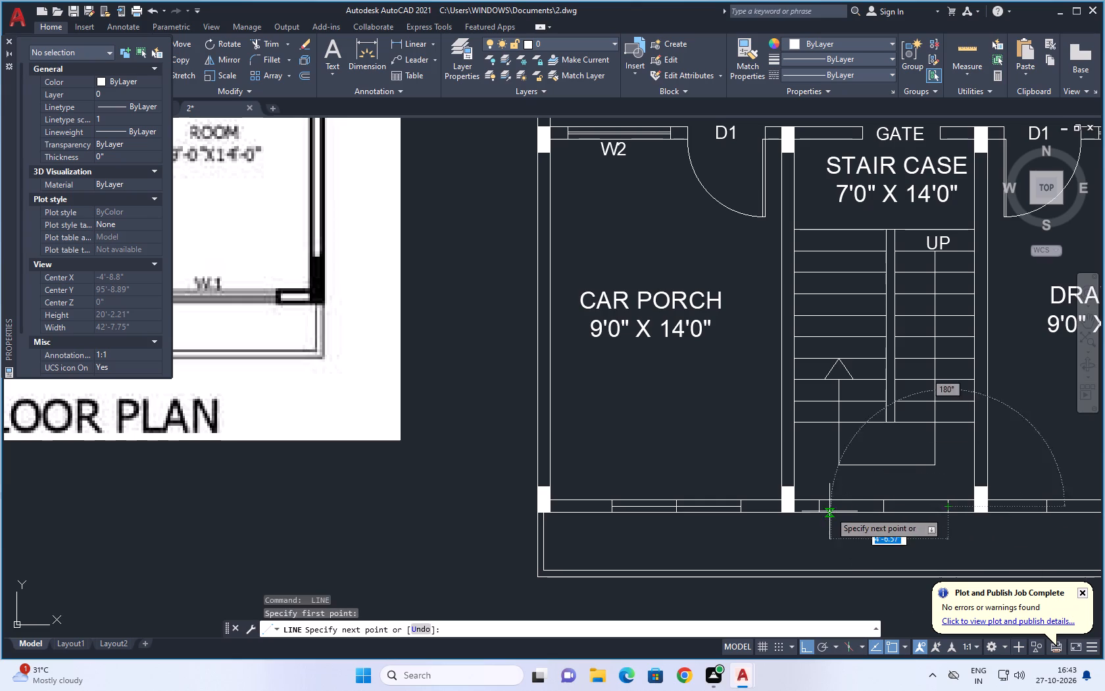
{"action": "left_click", "coordinate": [816, 506]}
{"action": "key", "text": "space"}
Draw a 5' window centre line between the jamb midpoints in the drawing room's south front wall.
{"action": "key", "text": "space"}
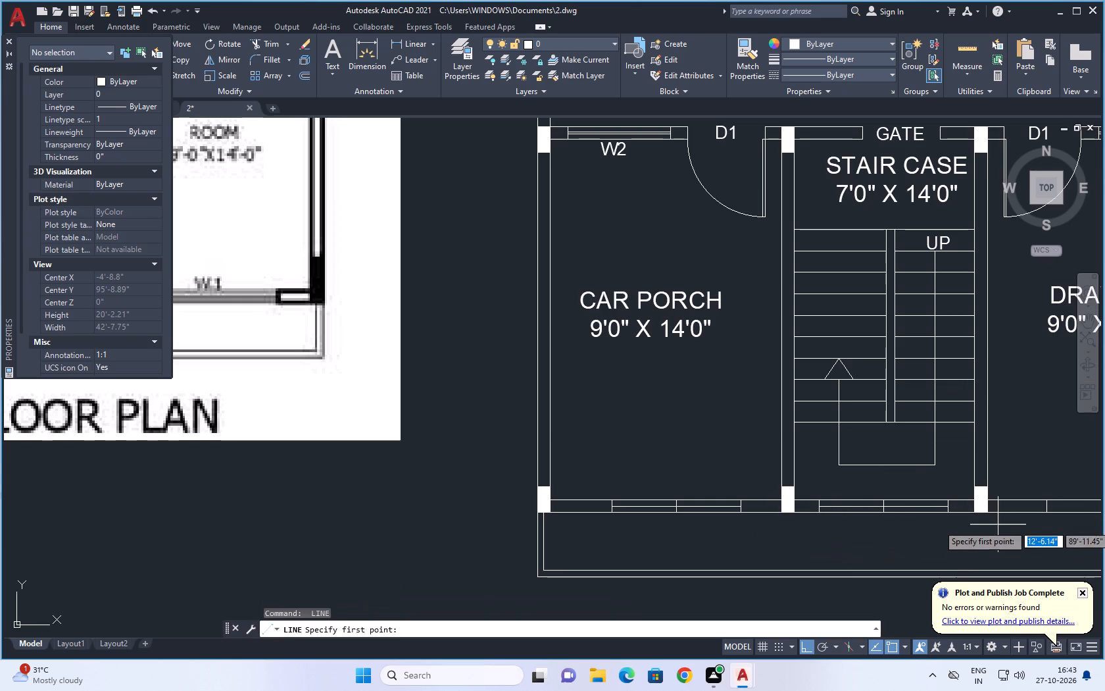
{"action": "scroll", "coordinate": [920, 506], "scroll_direction": "down", "scroll_amount": 3}
{"action": "scroll", "coordinate": [993, 505], "scroll_direction": "up", "scroll_amount": 3}
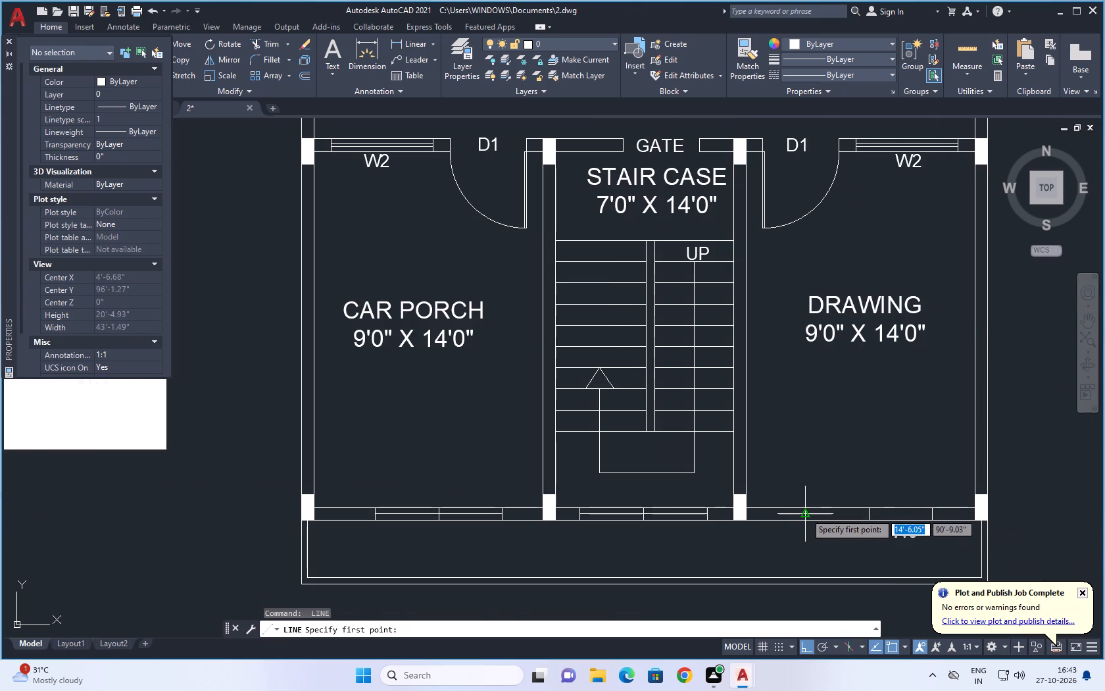
{"action": "left_click", "coordinate": [806, 513]}
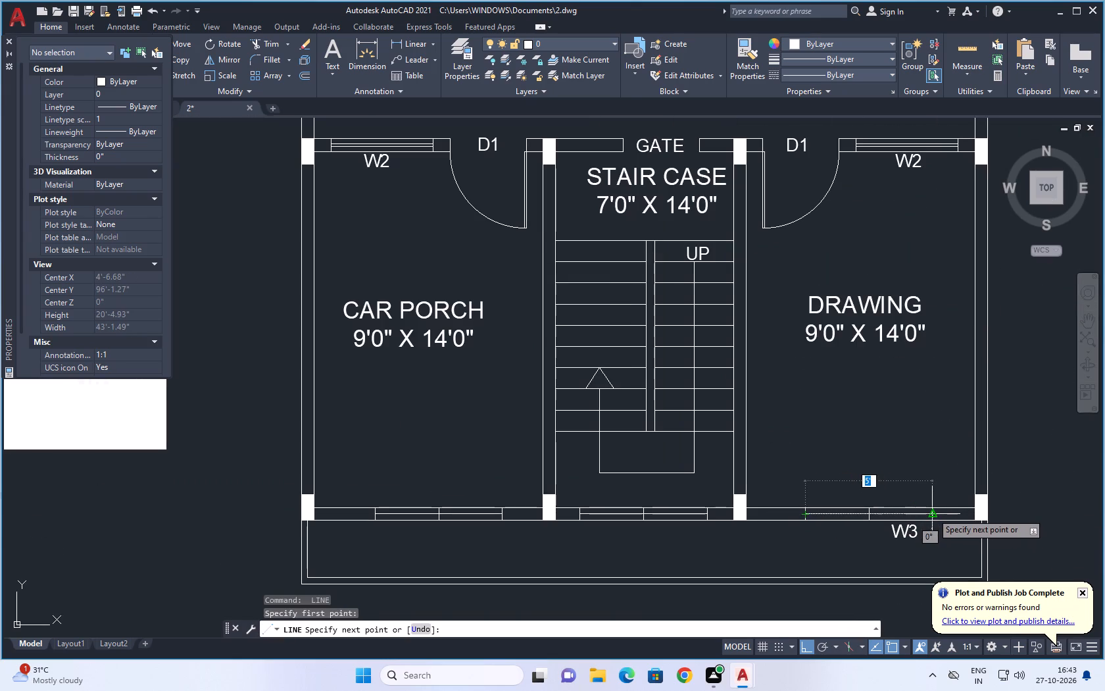
{"action": "left_click", "coordinate": [932, 513]}
{"action": "key", "text": "Escape"}
{"action": "scroll", "coordinate": [900, 496], "scroll_direction": "down", "scroll_amount": 1}
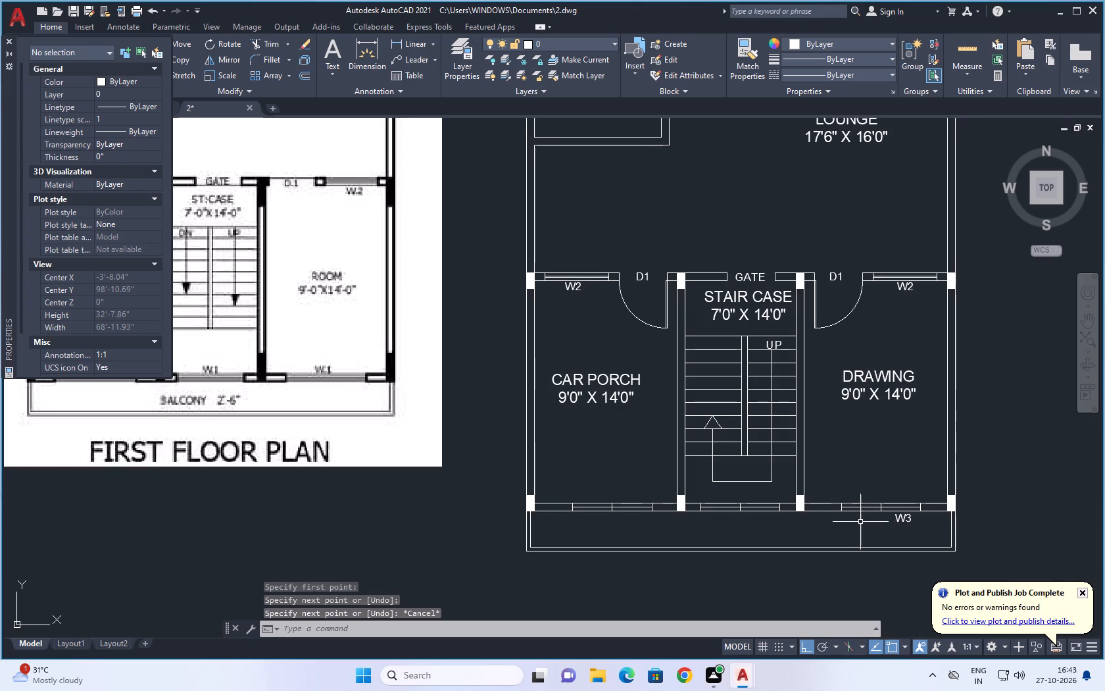
{"action": "key", "text": "Escape"}
{"action": "key", "text": "Escape"}
Offset the car porch's south window centre line 0.5" to both sides to form the pane lines.
{"action": "key", "text": "o"}
{"action": "key", "text": "space"}
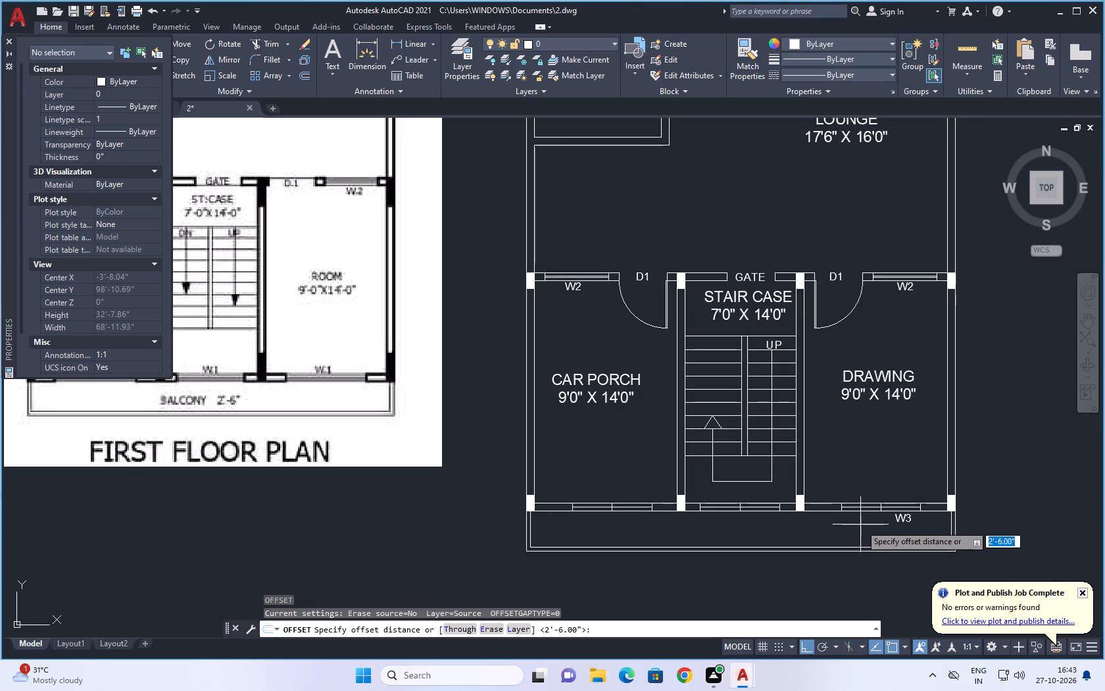
{"action": "key", "text": "period"}
{"action": "type", "text": "5"}
{"action": "key", "text": "space"}
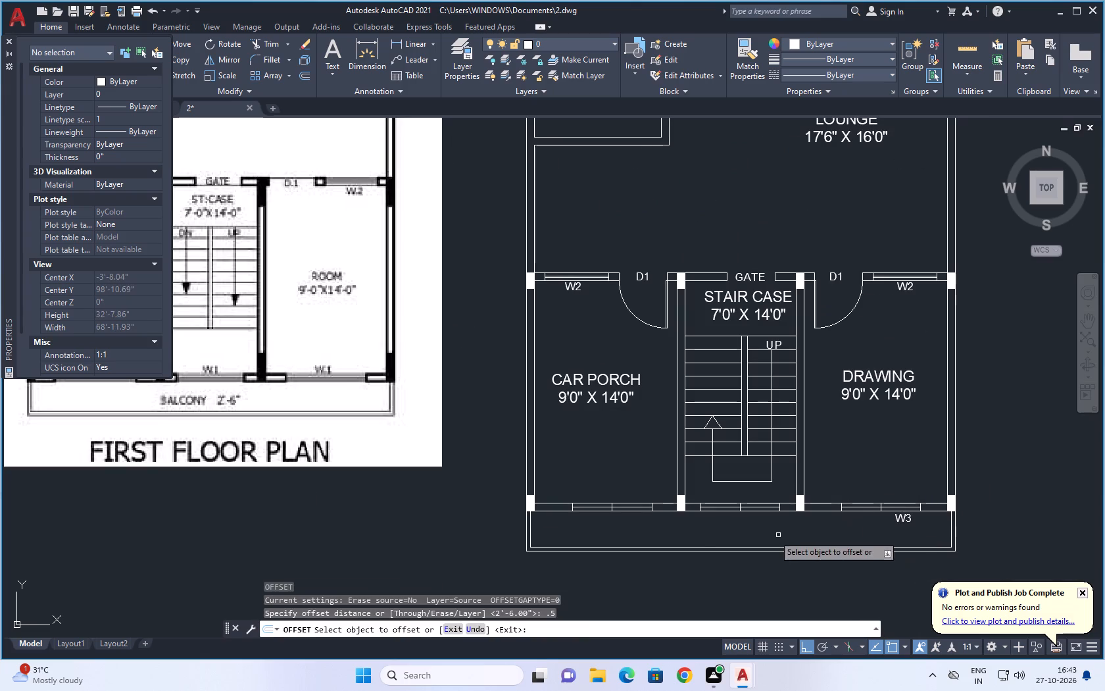
{"action": "scroll", "coordinate": [622, 507], "scroll_direction": "up", "scroll_amount": 3}
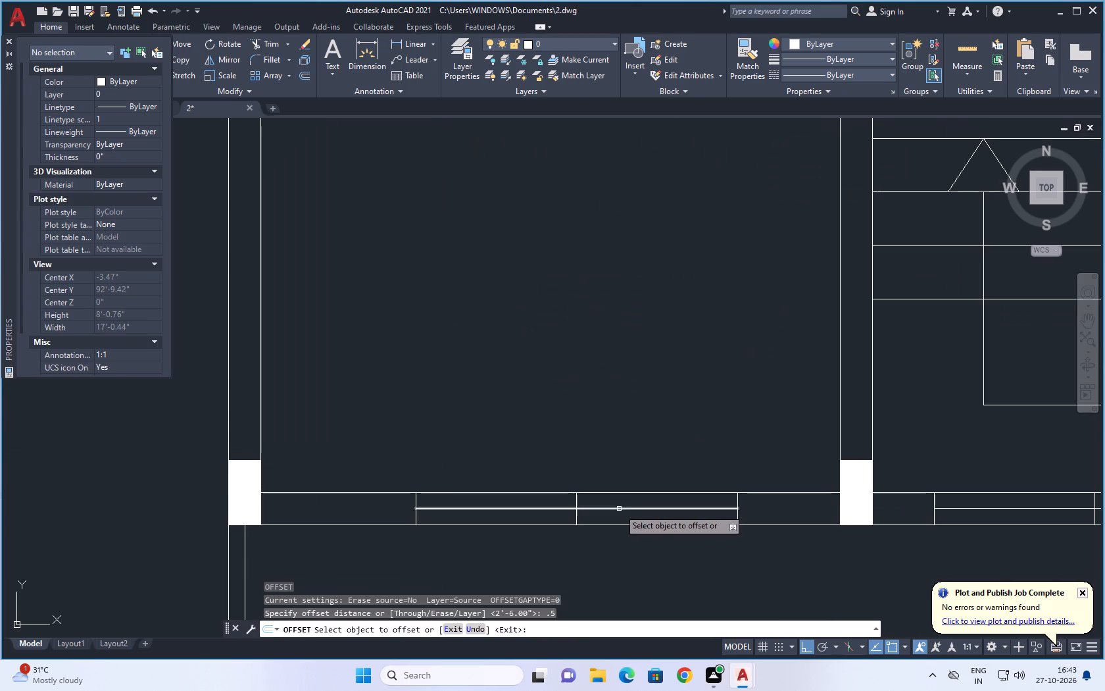
{"action": "left_click", "coordinate": [620, 507]}
{"action": "left_click", "coordinate": [624, 470]}
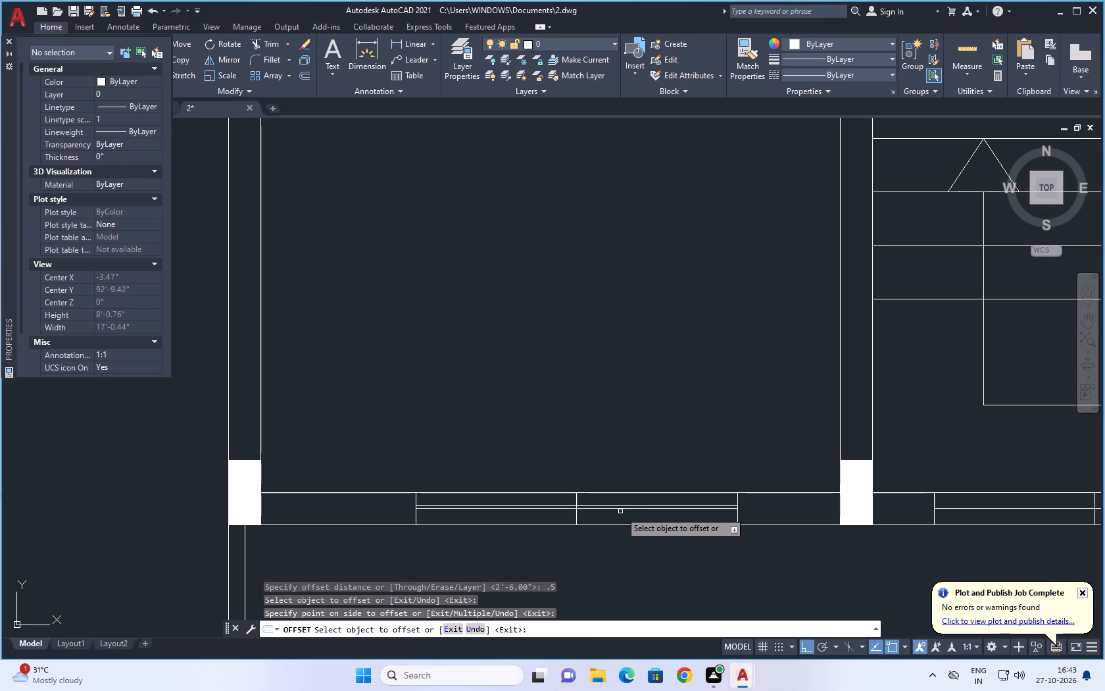
{"action": "left_click", "coordinate": [621, 509]}
{"action": "left_click", "coordinate": [624, 544]}
Offset the staircase's south window centre line 0.5" to both sides.
{"action": "scroll", "coordinate": [589, 509], "scroll_direction": "down", "scroll_amount": 2}
{"action": "scroll", "coordinate": [793, 508], "scroll_direction": "up", "scroll_amount": 2}
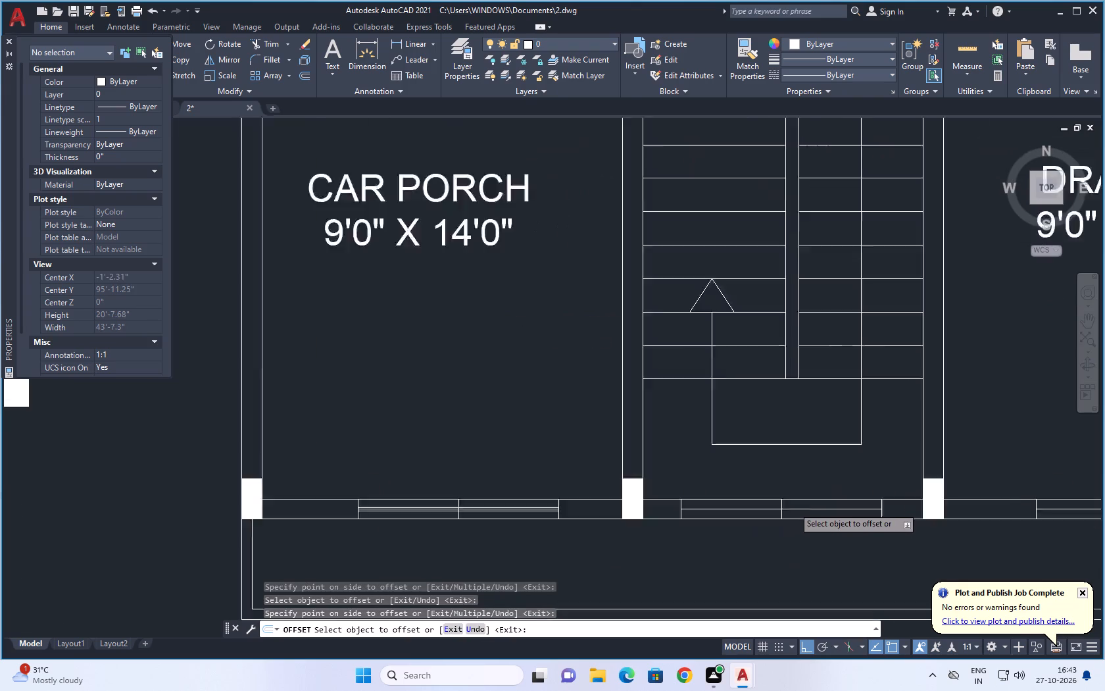
{"action": "scroll", "coordinate": [793, 507], "scroll_direction": "up", "scroll_amount": 1}
{"action": "left_click", "coordinate": [793, 514]}
{"action": "left_click", "coordinate": [794, 472]}
{"action": "left_click_drag", "start_coordinate": [792, 515], "coordinate": [792, 521]}
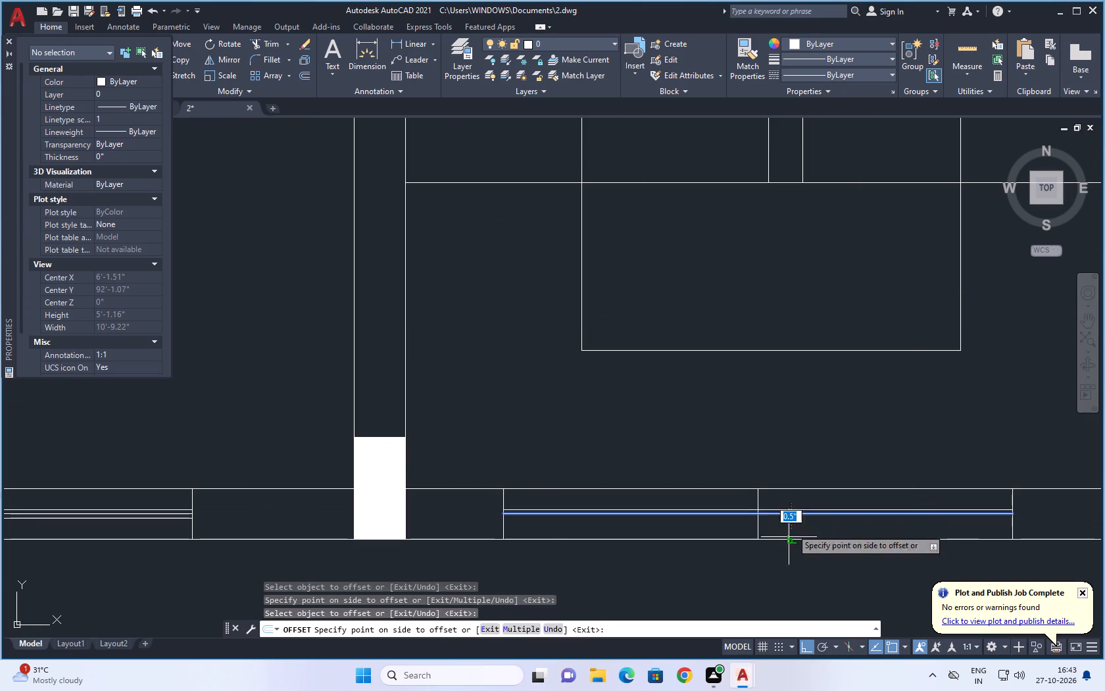
{"action": "left_click", "coordinate": [788, 551]}
Offset the drawing room's south window centre line 0.5" to both sides and end the Offset command.
{"action": "scroll", "coordinate": [655, 519], "scroll_direction": "down", "scroll_amount": 3}
{"action": "scroll", "coordinate": [876, 518], "scroll_direction": "up", "scroll_amount": 3}
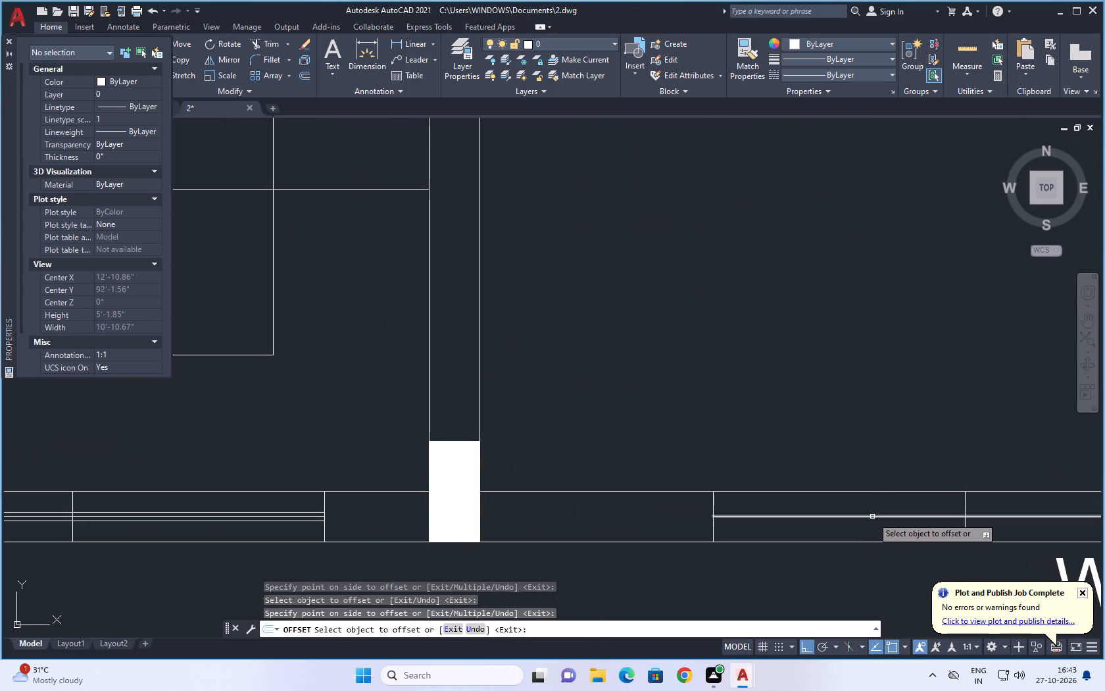
{"action": "left_click", "coordinate": [872, 517]}
{"action": "left_click", "coordinate": [863, 489]}
{"action": "left_click_drag", "start_coordinate": [871, 517], "coordinate": [870, 527]}
{"action": "left_click", "coordinate": [859, 567]}
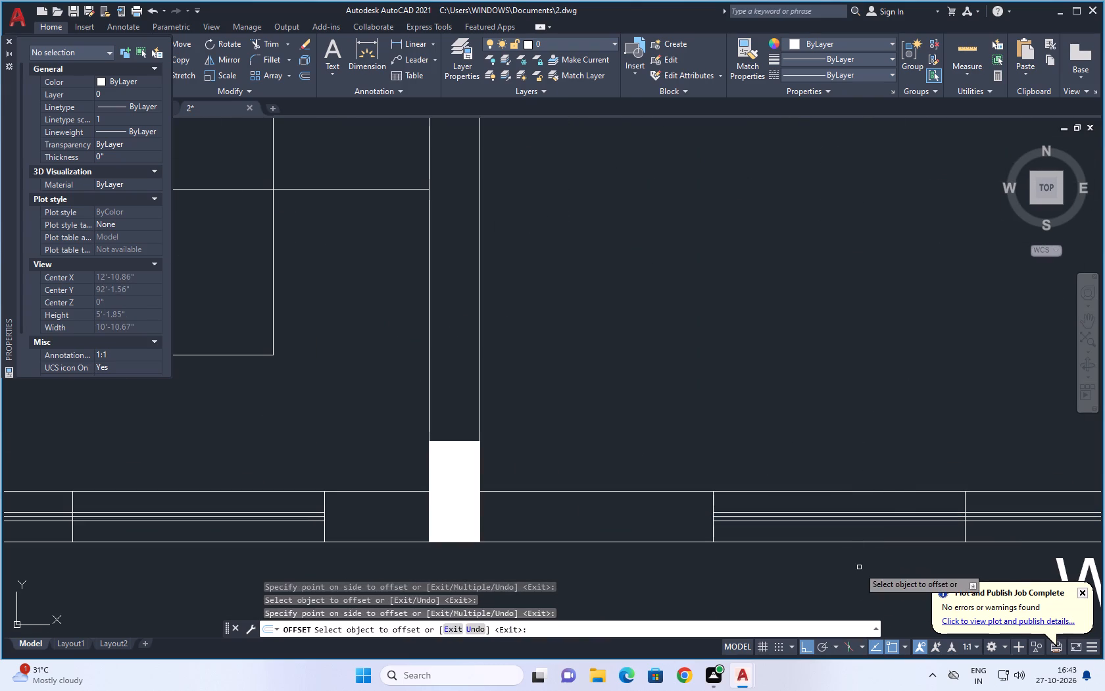
{"action": "key", "text": "Escape"}
Delete the centre line and middle cross line from the drawing room's south window.
{"action": "left_click", "coordinate": [879, 516]}
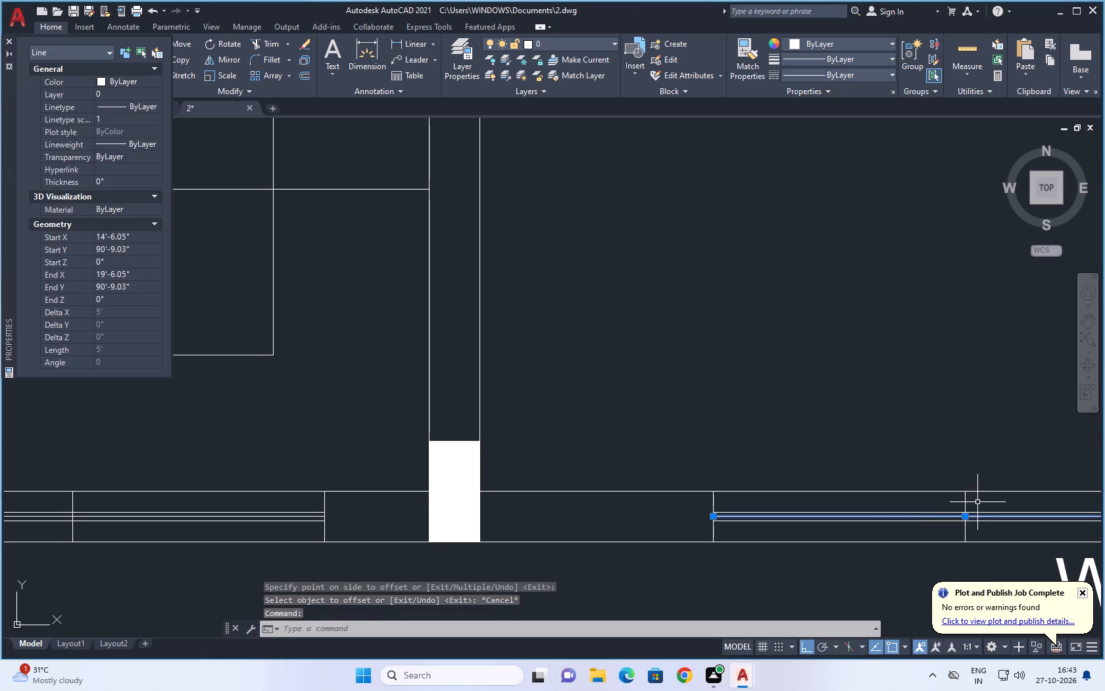
{"action": "left_click", "coordinate": [965, 497]}
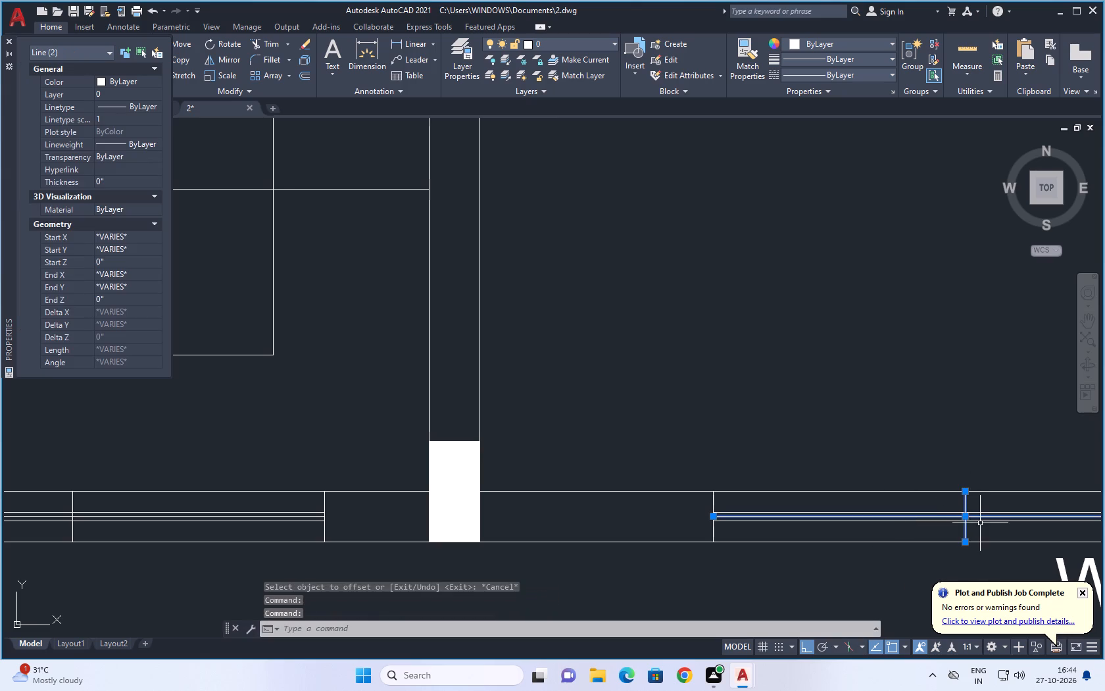
{"action": "key", "text": "Delete"}
Delete the middle cross line and centre line from the staircase's south window.
{"action": "scroll", "coordinate": [822, 501], "scroll_direction": "down", "scroll_amount": 4}
{"action": "scroll", "coordinate": [711, 514], "scroll_direction": "up", "scroll_amount": 5}
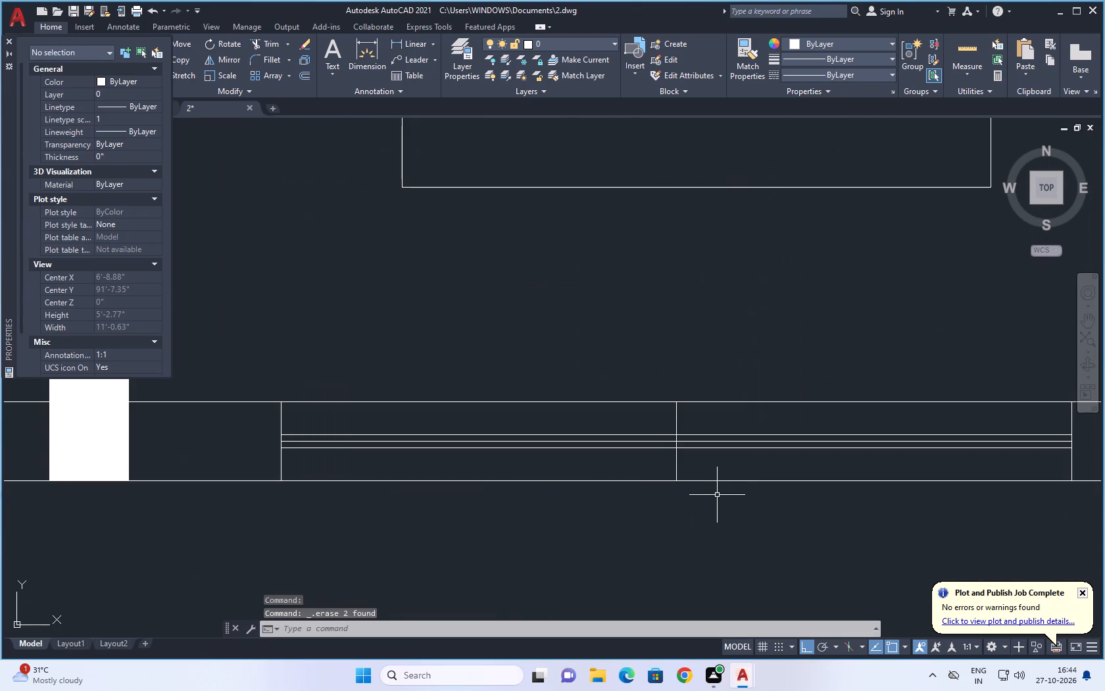
{"action": "left_click", "coordinate": [677, 461]}
{"action": "key", "text": "Delete"}
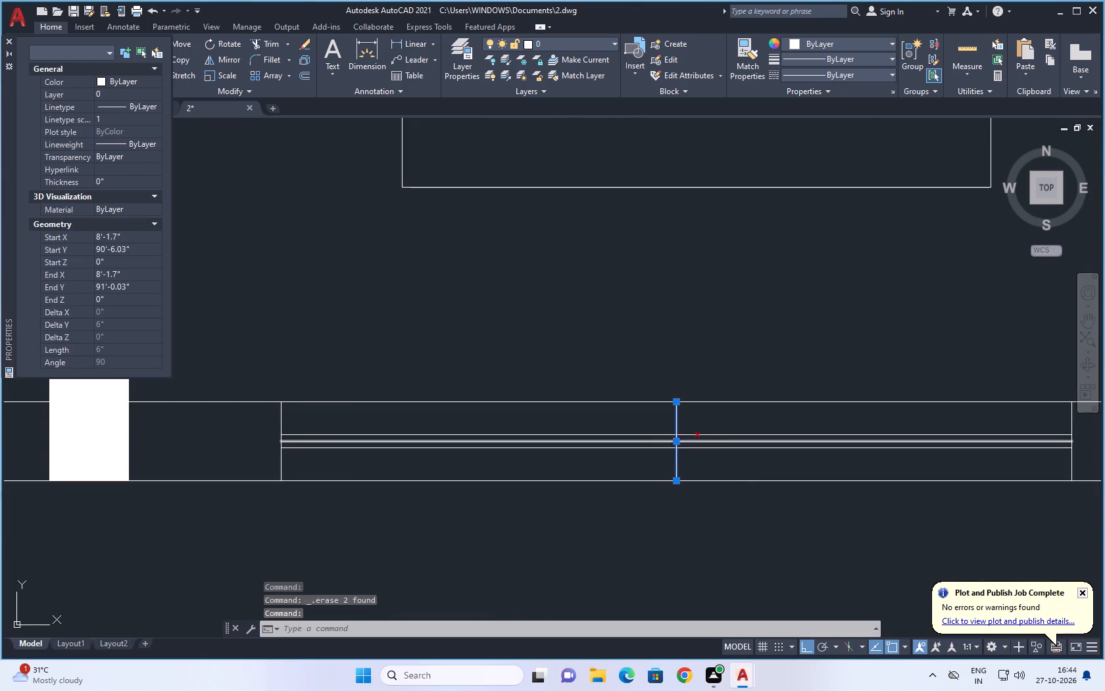
{"action": "left_click", "coordinate": [695, 442]}
{"action": "key", "text": "Delete"}
Delete the middle cross line and centre line from the car porch's south window.
{"action": "scroll", "coordinate": [820, 493], "scroll_direction": "down", "scroll_amount": 4}
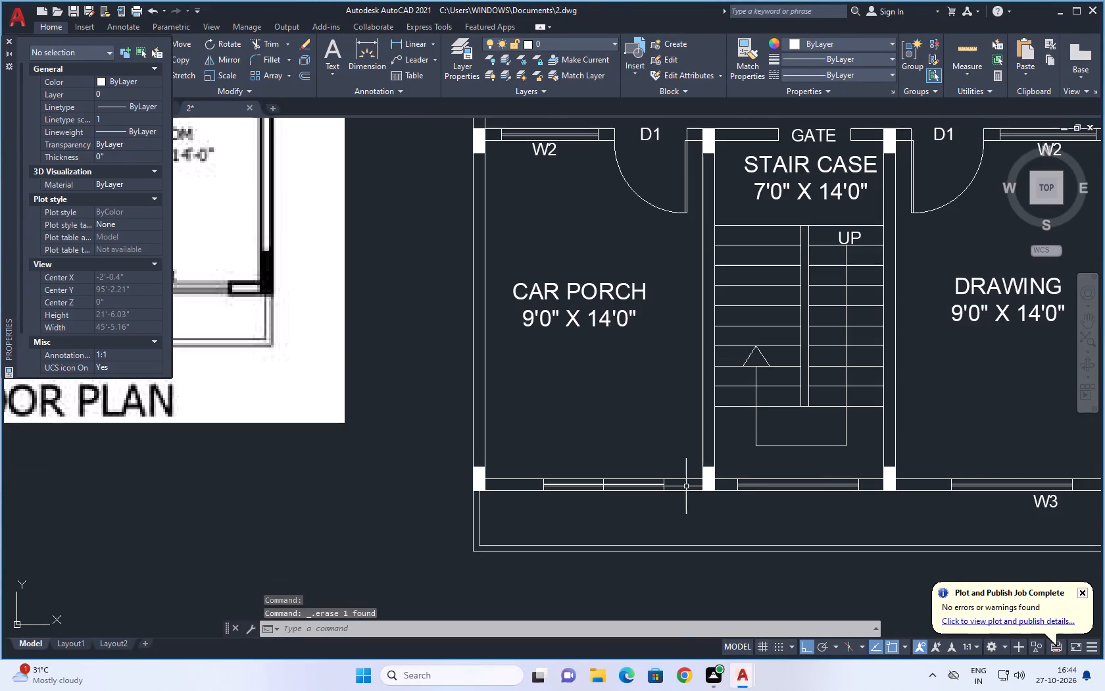
{"action": "scroll", "coordinate": [626, 478], "scroll_direction": "up", "scroll_amount": 4}
{"action": "left_click_drag", "start_coordinate": [484, 505], "coordinate": [447, 511]}
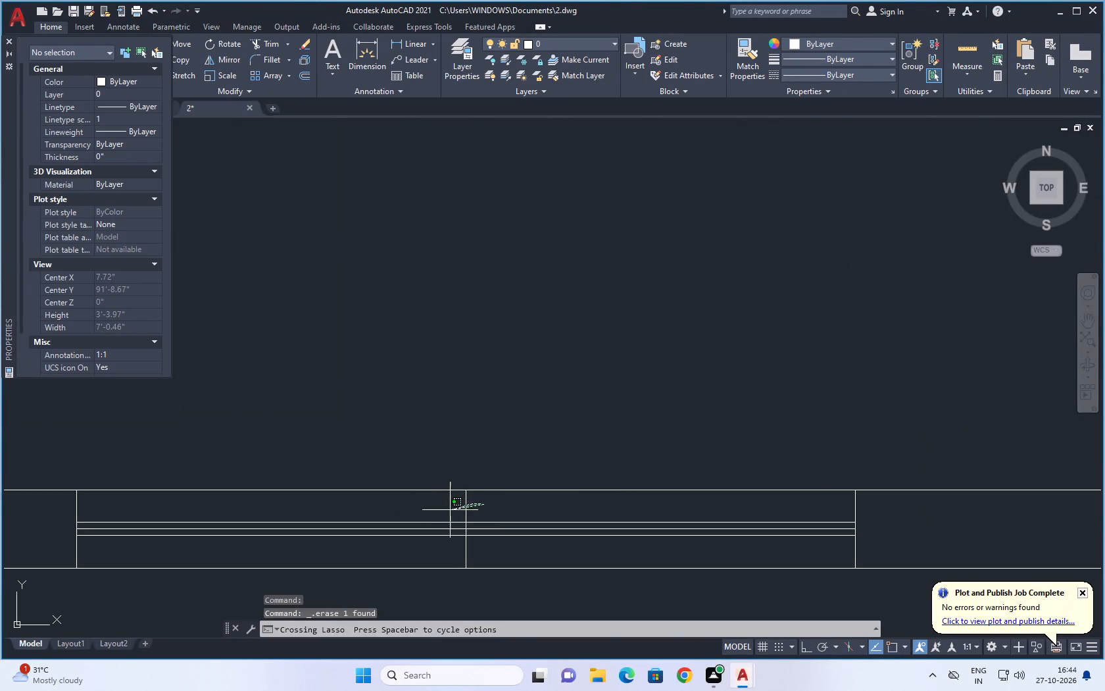
{"action": "left_click_drag", "start_coordinate": [447, 511], "coordinate": [446, 511]}
{"action": "key", "text": "Delete"}
{"action": "left_click", "coordinate": [494, 528]}
{"action": "key", "text": "Delete"}
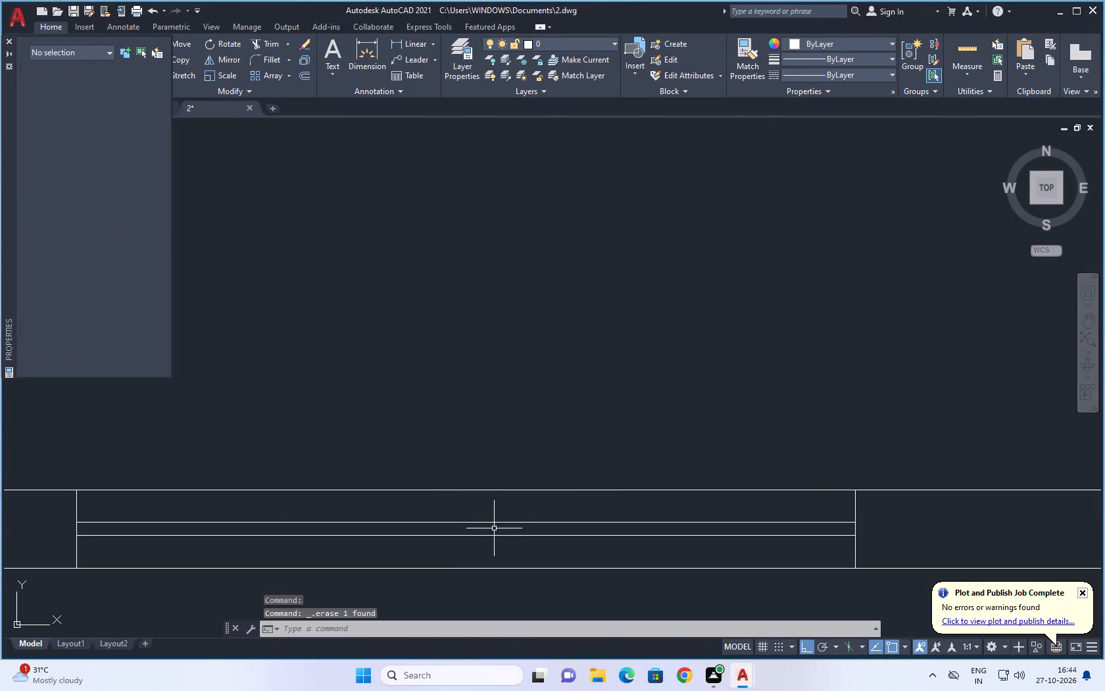
Copy the OPEN TO SKY label and paste it into the balcony strip south of the staircase.
{"action": "scroll", "coordinate": [588, 459], "scroll_direction": "down", "scroll_amount": 3}
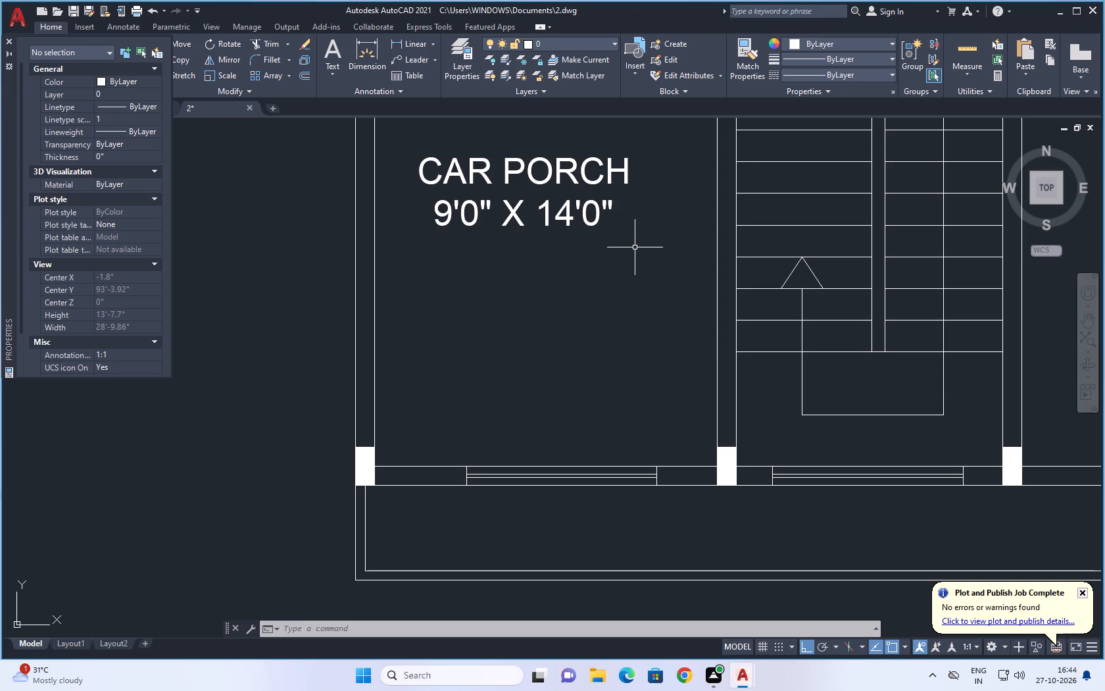
{"action": "scroll", "coordinate": [593, 255], "scroll_direction": "down", "scroll_amount": 2}
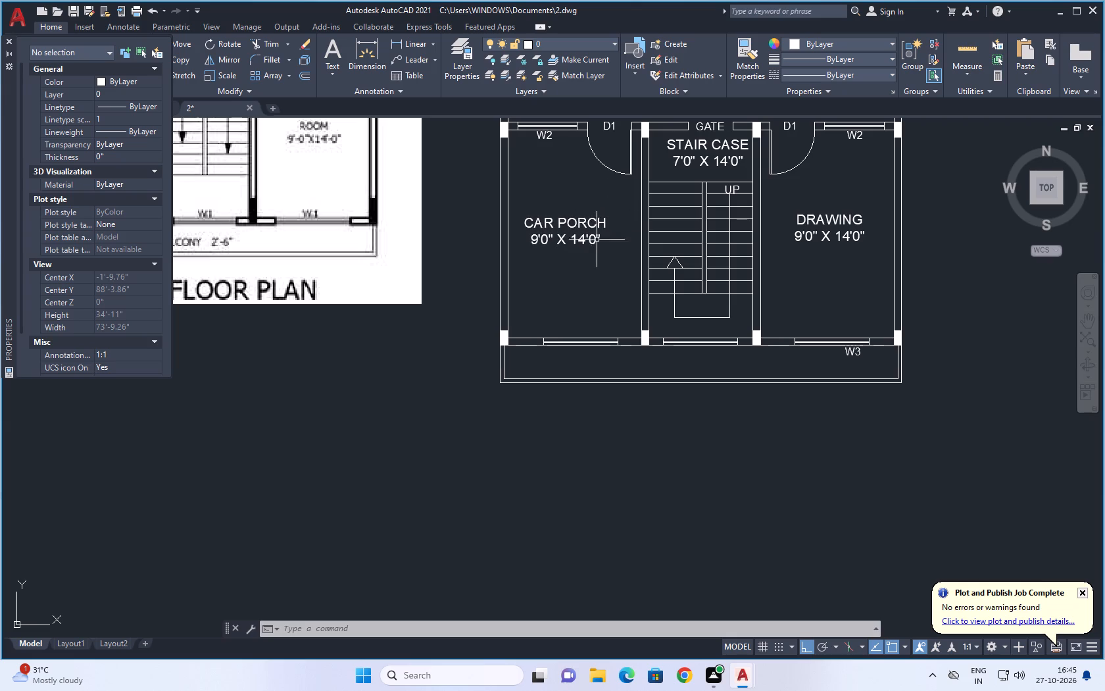
{"action": "scroll", "coordinate": [743, 399], "scroll_direction": "down", "scroll_amount": 2}
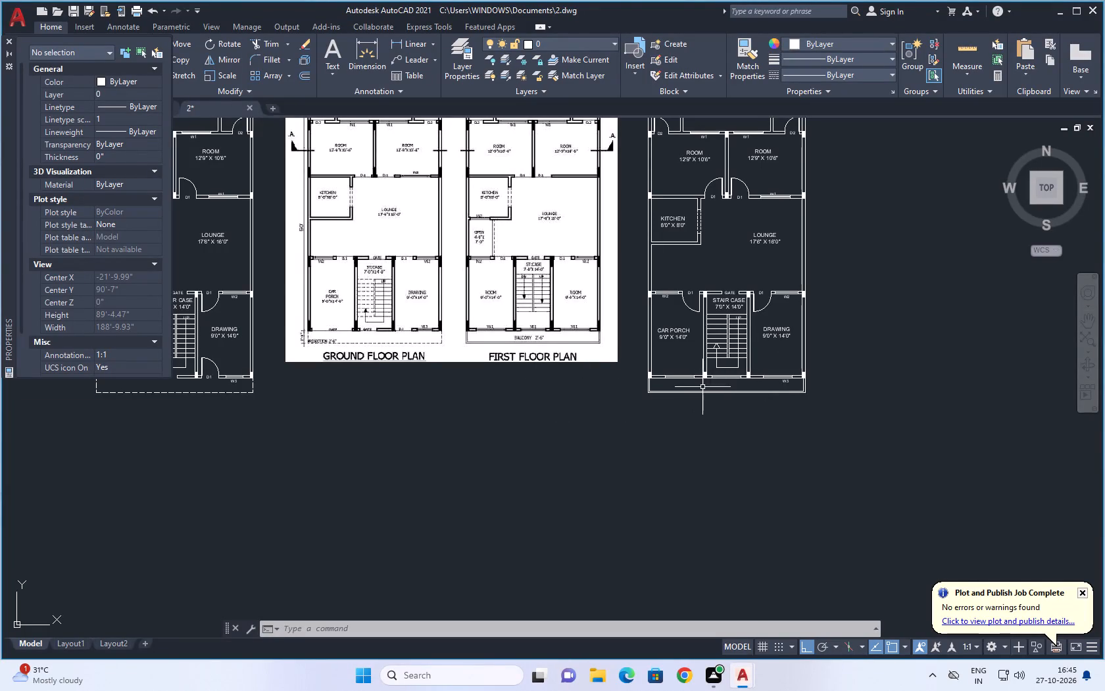
{"action": "key", "text": "t"}
{"action": "key", "text": "Escape"}
{"action": "scroll", "coordinate": [707, 311], "scroll_direction": "down", "scroll_amount": 2}
{"action": "scroll", "coordinate": [713, 229], "scroll_direction": "up", "scroll_amount": 3}
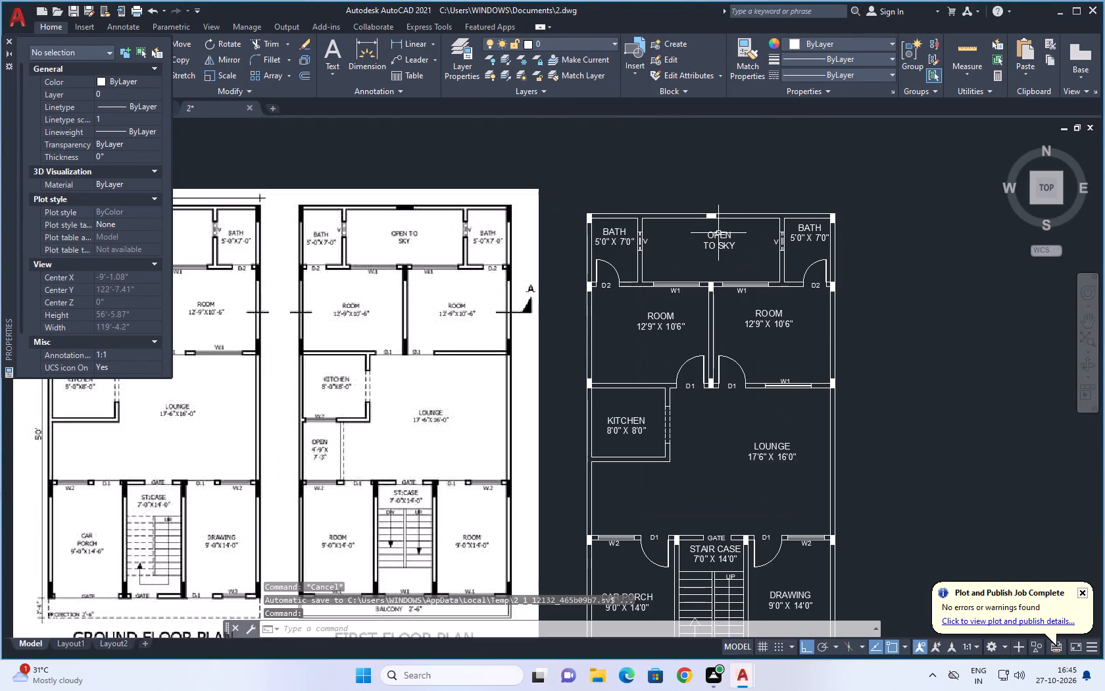
{"action": "left_click", "coordinate": [718, 234]}
{"action": "key", "text": "ctrl+c"}
{"action": "key", "text": "ctrl+v"}
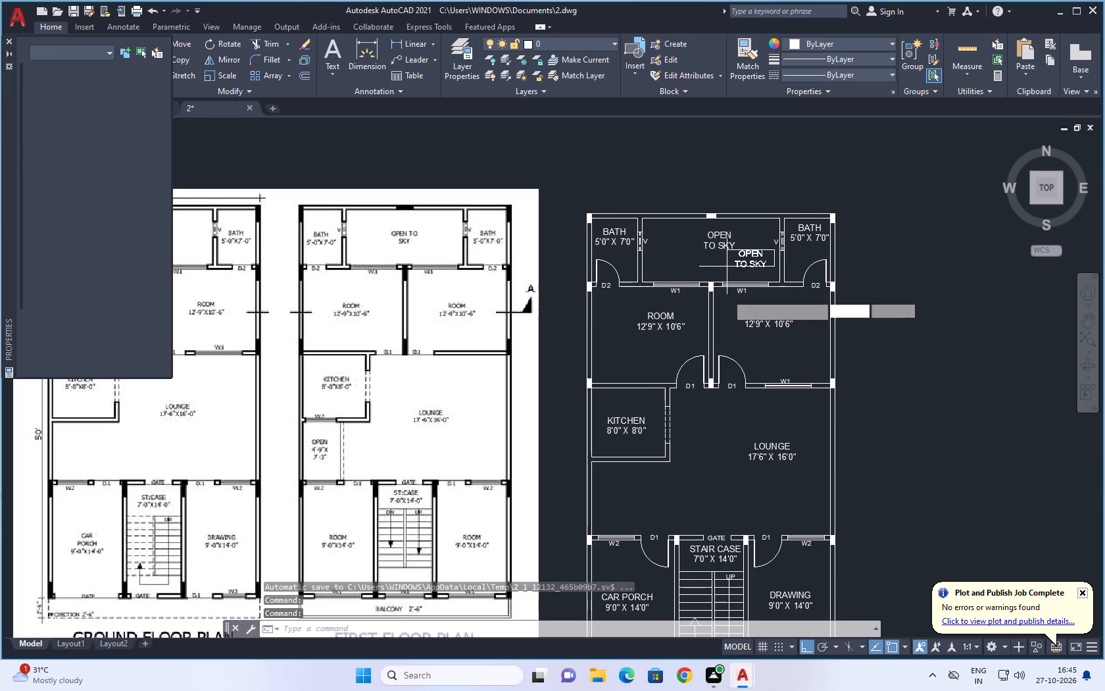
{"action": "scroll", "coordinate": [727, 296], "scroll_direction": "down", "scroll_amount": 2}
{"action": "scroll", "coordinate": [693, 456], "scroll_direction": "up", "scroll_amount": 4}
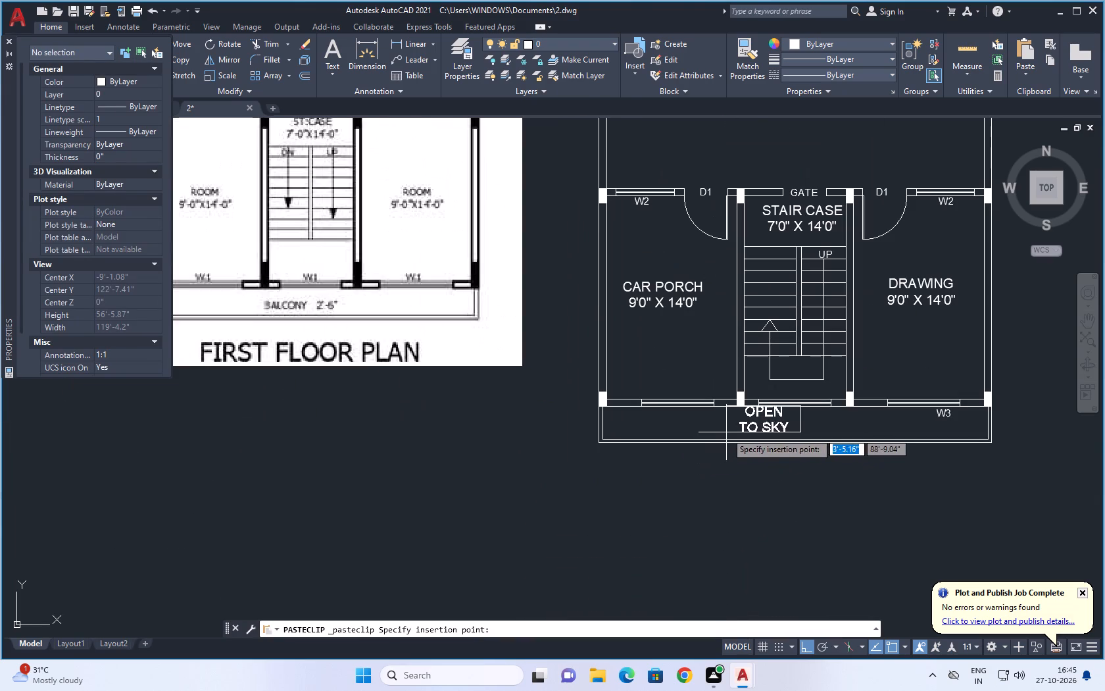
{"action": "left_click", "coordinate": [743, 437]}
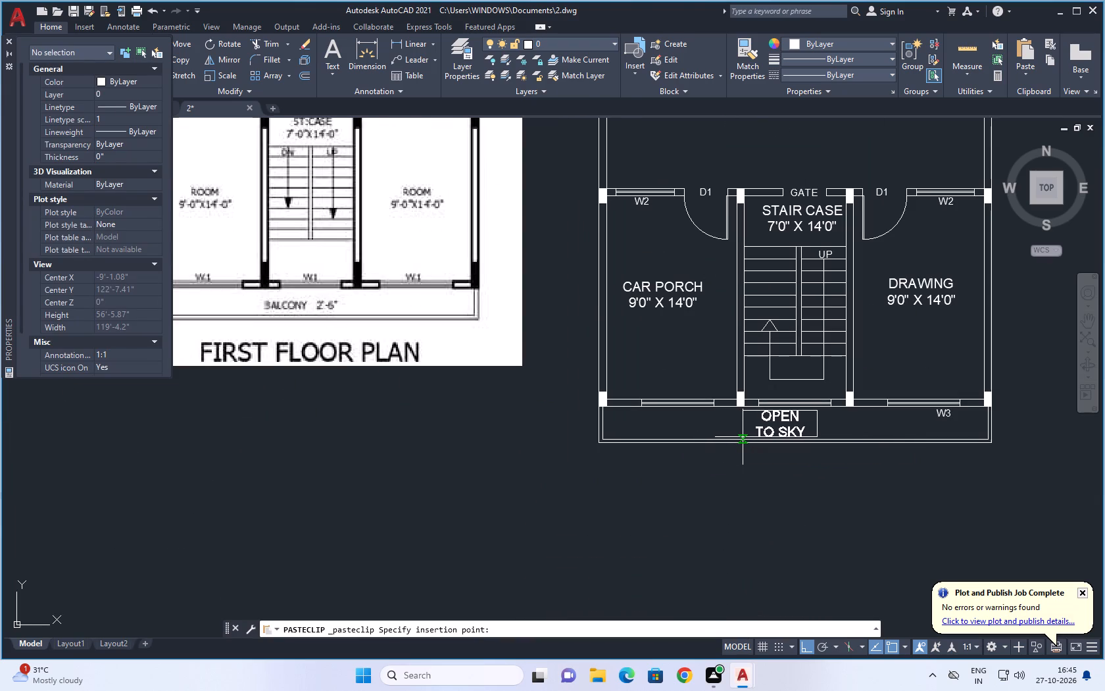
Replace the pasted label's text with BALCONY 2'6".
{"action": "double_click", "coordinate": [770, 416]}
{"action": "left_click", "coordinate": [812, 431]}
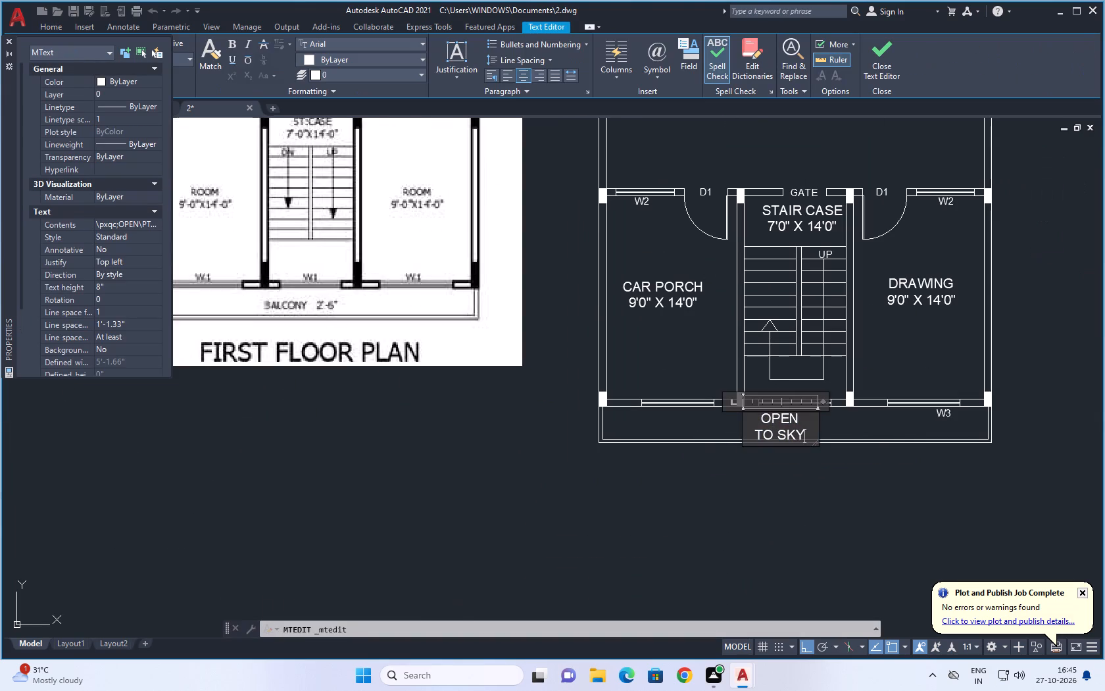
{"action": "key", "text": "BackSpace"}
{"action": "key", "text": "BackSpace"}
{"action": "key", "text": "BackSpace"}
{"action": "key", "text": "BackSpace"}
{"action": "key", "text": "BackSpace"}
{"action": "key", "text": "BackSpace"}
{"action": "key", "text": "BackSpace"}
{"action": "key", "text": "BackSpace"}
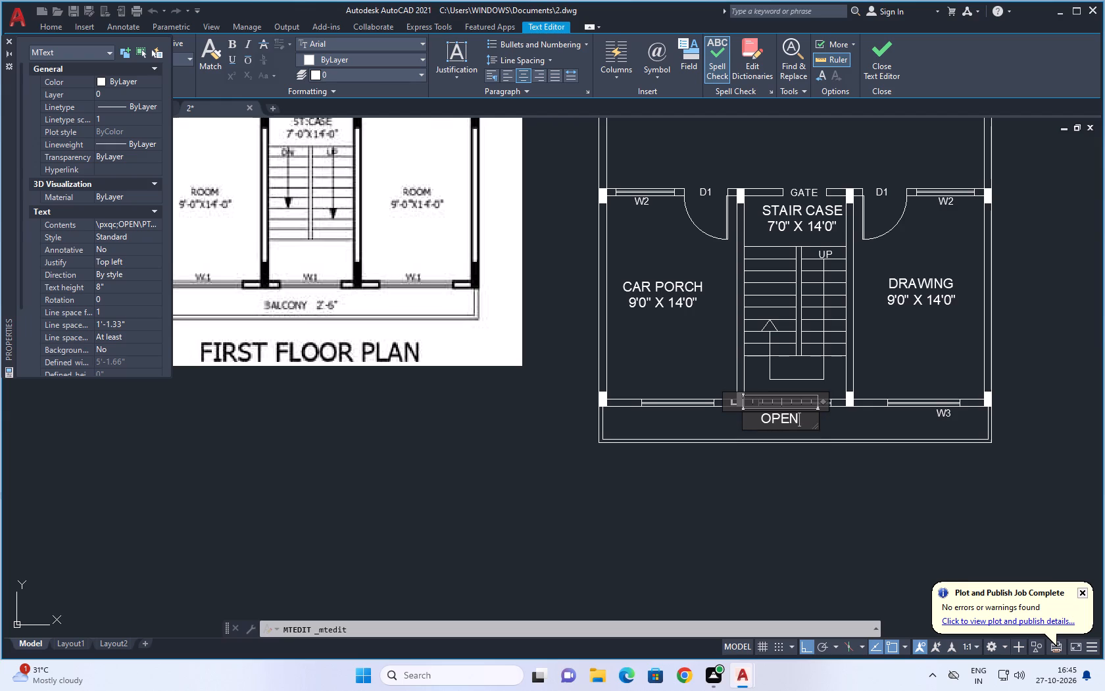
{"action": "key", "text": "BackSpace"}
{"action": "key", "text": "BackSpace"}
{"action": "key", "text": "BackSpace"}
{"action": "key", "text": "BackSpace"}
{"action": "key", "text": "b"}
{"action": "type", "text": "ALCONY"}
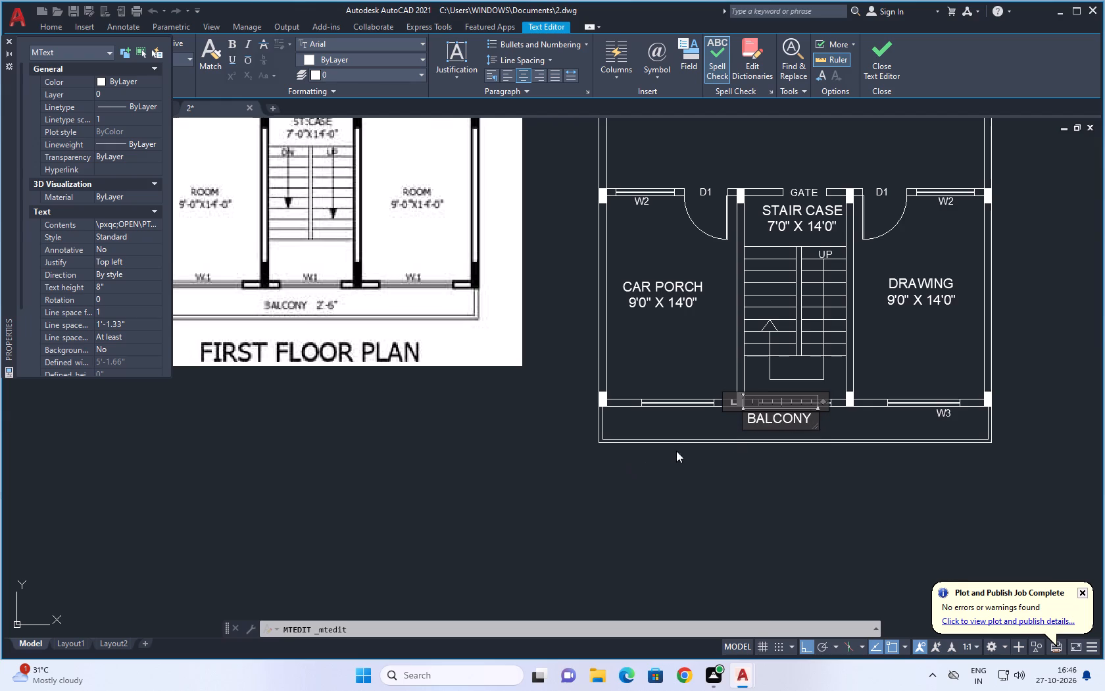
{"action": "key", "text": "space"}
{"action": "key", "text": "3"}
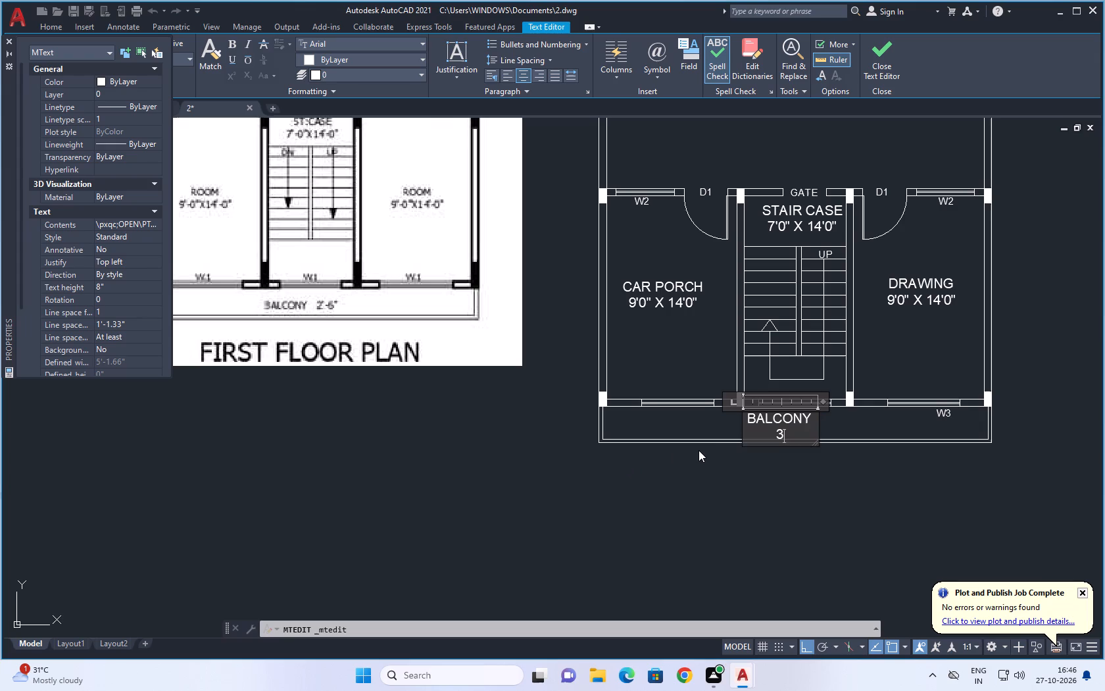
{"action": "key", "text": "BackSpace"}
{"action": "type", "text": "2'6\""}
Widen the balcony label's text frame to about 7'-2.6" so the text fits on one line, and finish editing.
{"action": "left_click_drag", "start_coordinate": [823, 401], "coordinate": [839, 405]}
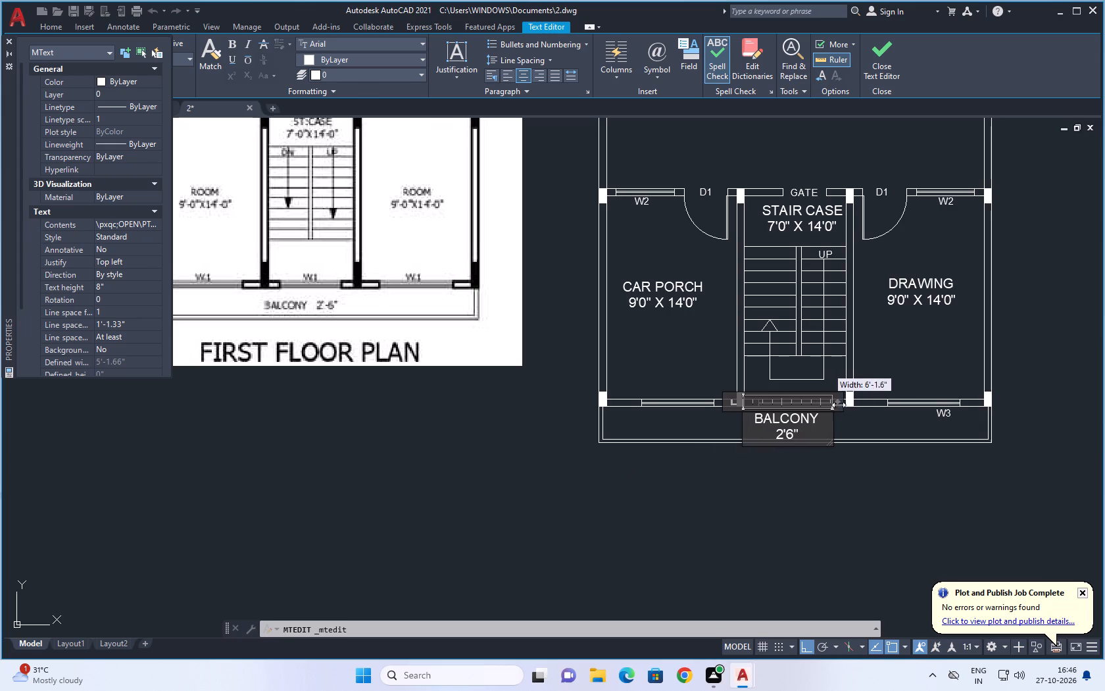
{"action": "left_click_drag", "start_coordinate": [839, 405], "coordinate": [853, 405]}
{"action": "left_click", "coordinate": [824, 480]}
Move the BALCONY 2'6" label a short distance straight west within the balcony.
{"action": "left_click", "coordinate": [790, 413]}
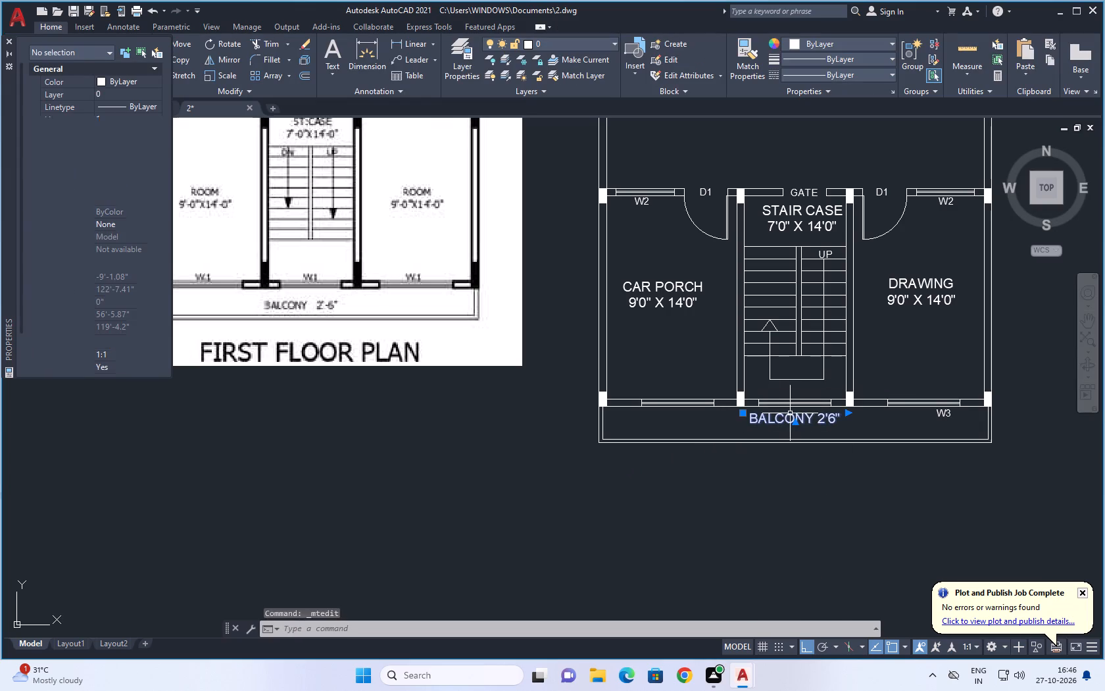
{"action": "type", "text": "M"}
{"action": "key", "text": "space"}
{"action": "scroll", "coordinate": [759, 442], "scroll_direction": "up", "scroll_amount": 3}
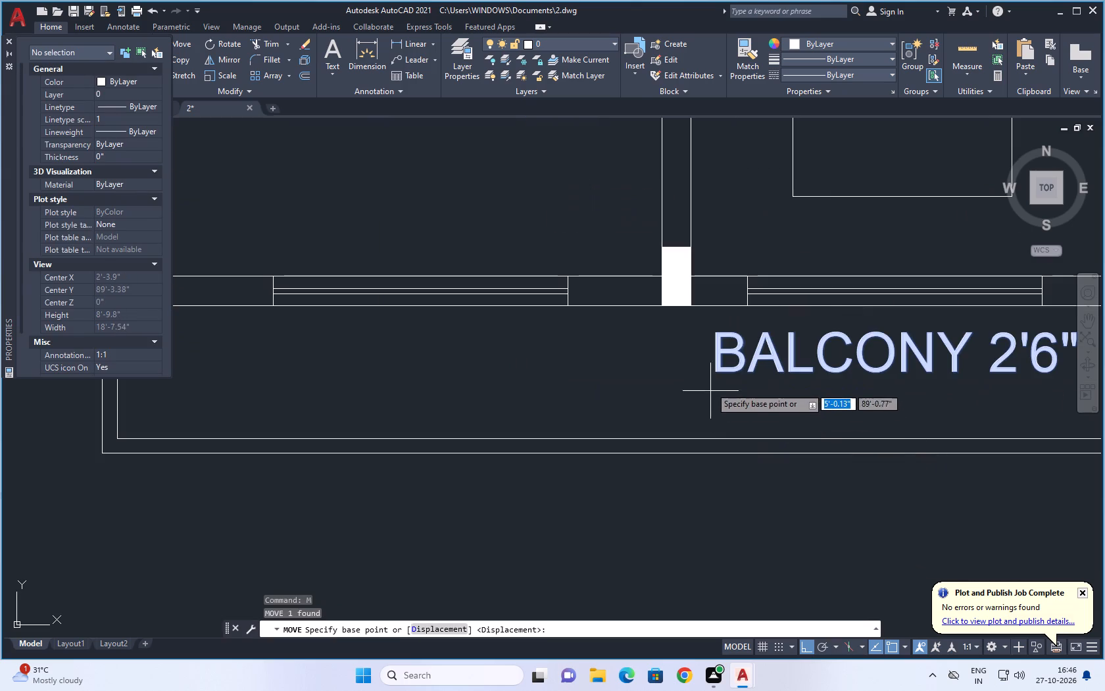
{"action": "left_click", "coordinate": [717, 371]}
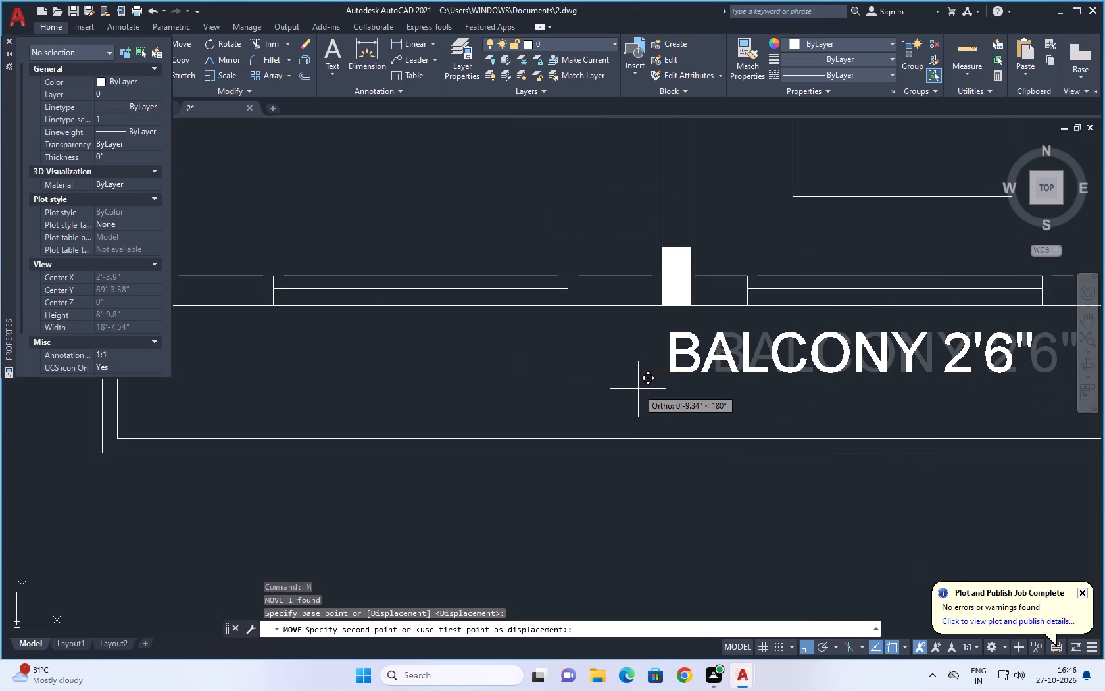
{"action": "left_click", "coordinate": [638, 389]}
Move the BALCONY 2'6" label a short distance straight east along the balcony strip.
{"action": "scroll", "coordinate": [642, 391], "scroll_direction": "down", "scroll_amount": 2}
{"action": "left_click", "coordinate": [730, 371]}
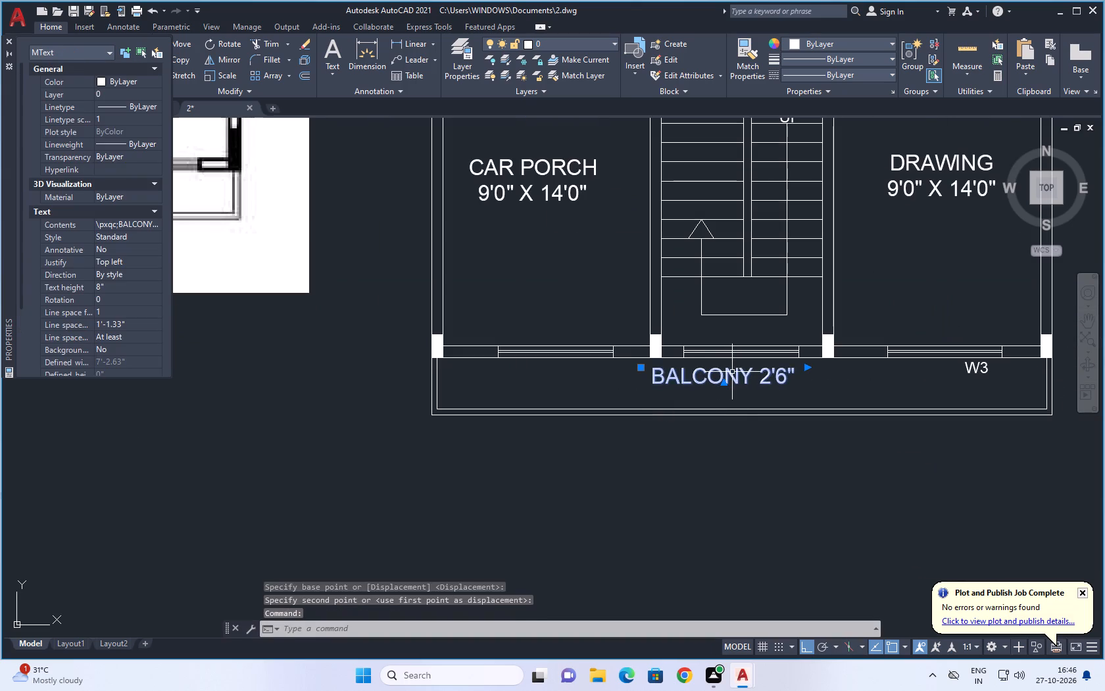
{"action": "type", "text": "M"}
{"action": "key", "text": "space"}
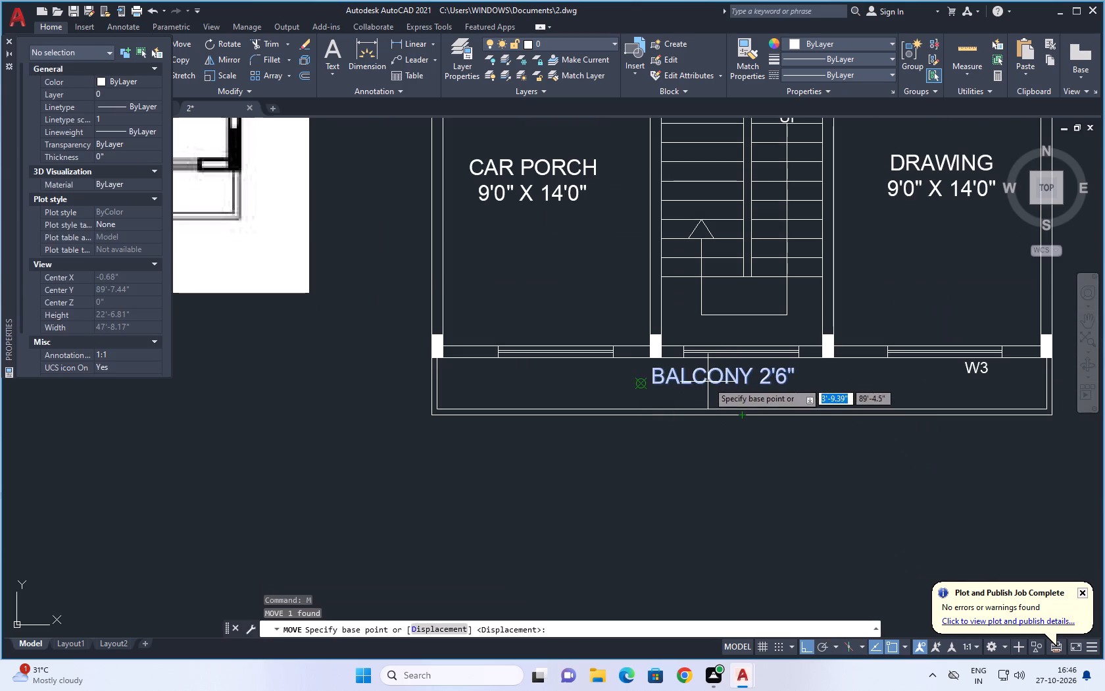
{"action": "left_click", "coordinate": [708, 382]}
{"action": "scroll", "coordinate": [689, 382], "scroll_direction": "up", "scroll_amount": 4}
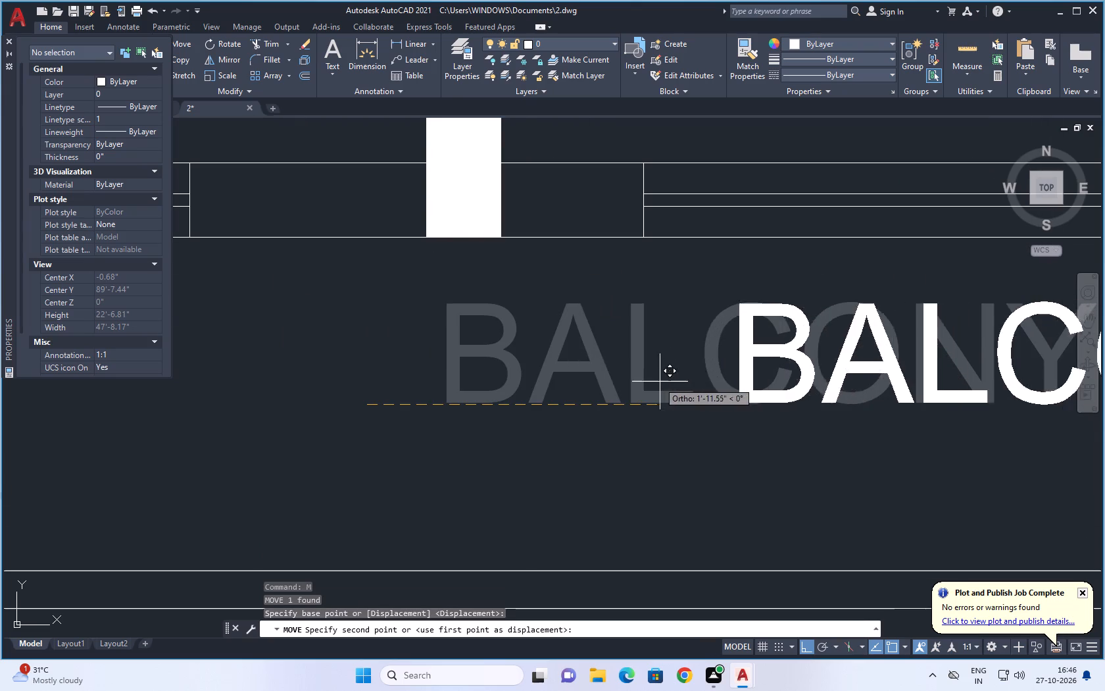
{"action": "left_click", "coordinate": [490, 388]}
{"action": "scroll", "coordinate": [529, 388], "scroll_direction": "down", "scroll_amount": 4}
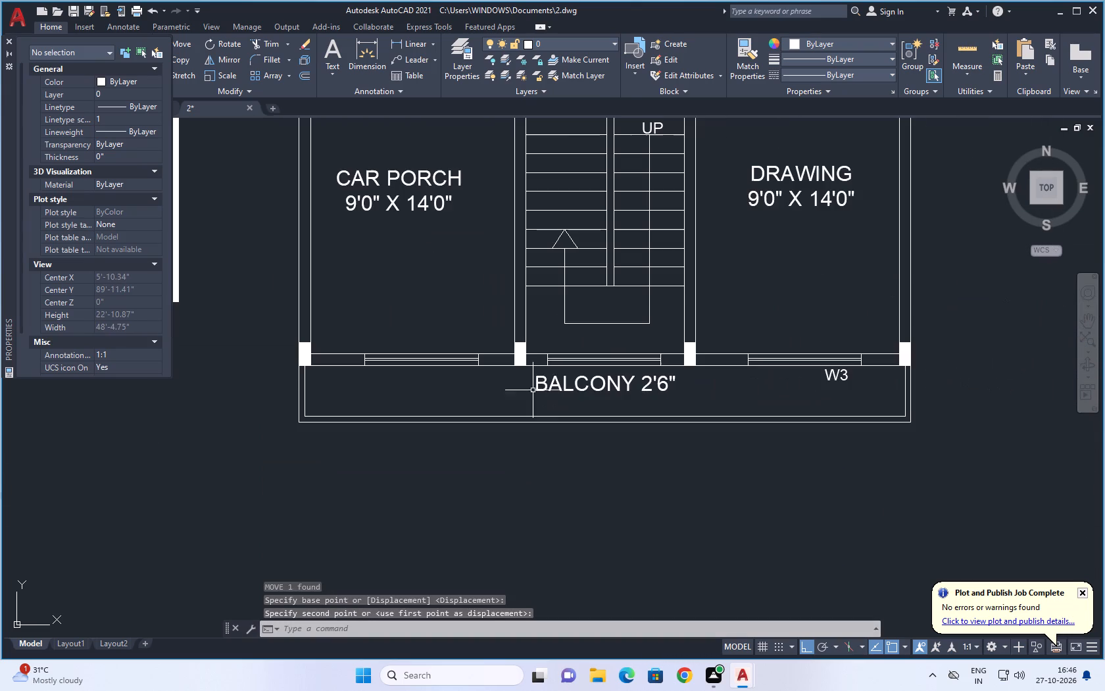
Move the BALCONY 2'6" label slightly south, away from the front wall.
{"action": "left_click", "coordinate": [612, 385]}
{"action": "type", "text": "M"}
{"action": "key", "text": "space"}
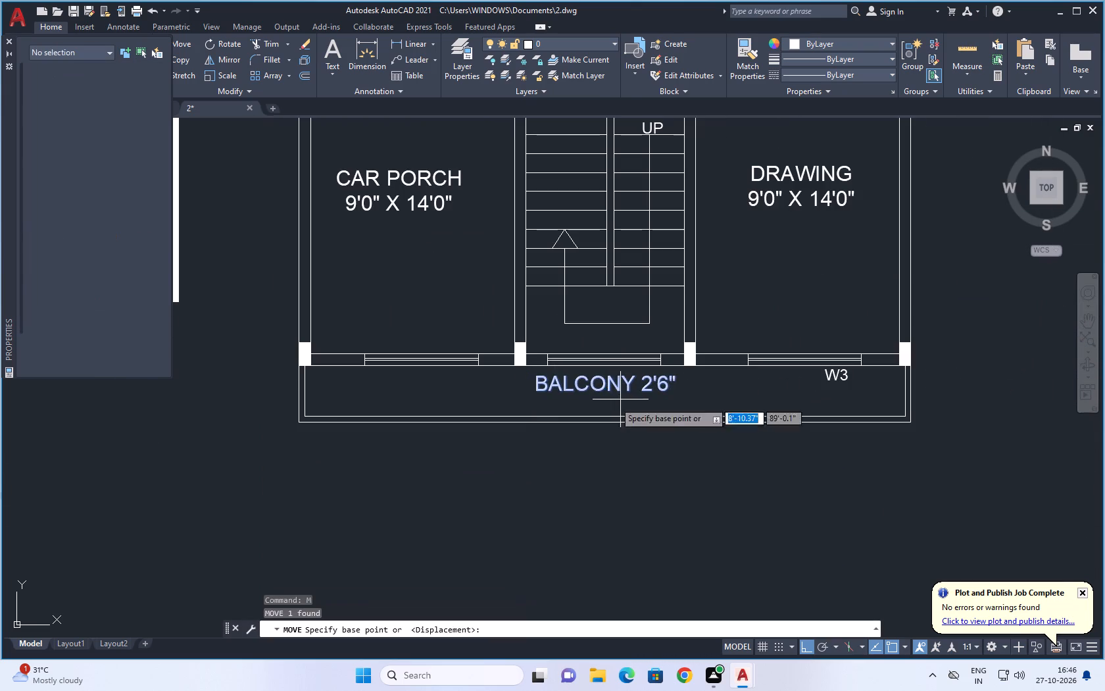
{"action": "scroll", "coordinate": [512, 384], "scroll_direction": "up", "scroll_amount": 5}
{"action": "left_click", "coordinate": [729, 451]}
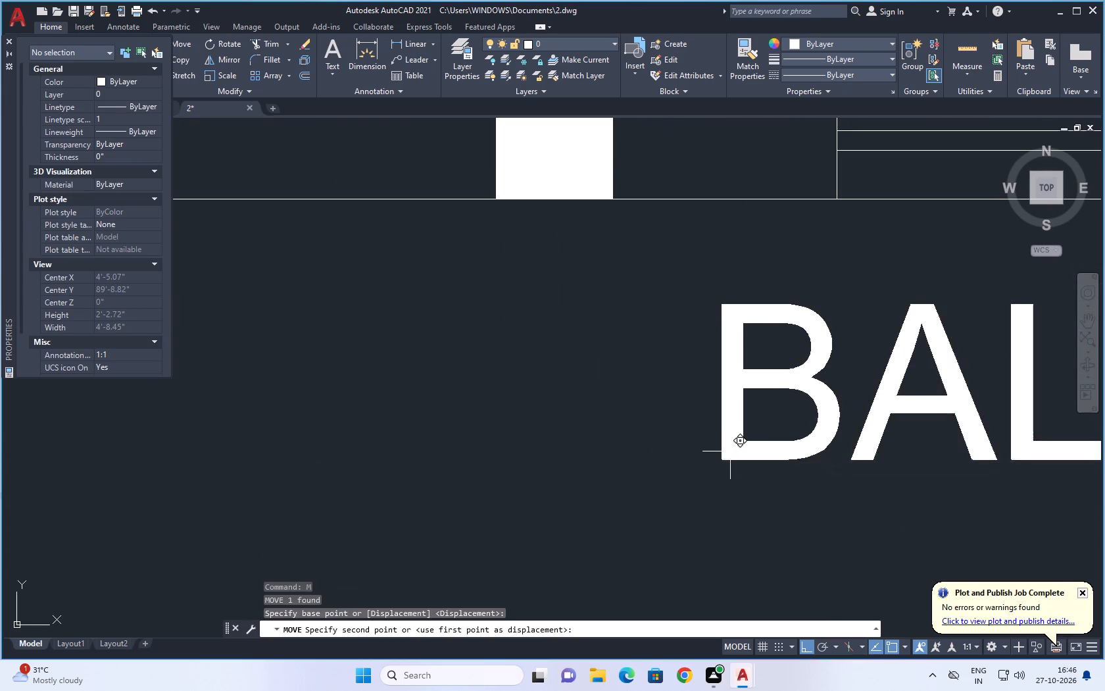
{"action": "left_click", "coordinate": [714, 505]}
{"action": "scroll", "coordinate": [683, 430], "scroll_direction": "down", "scroll_amount": 5}
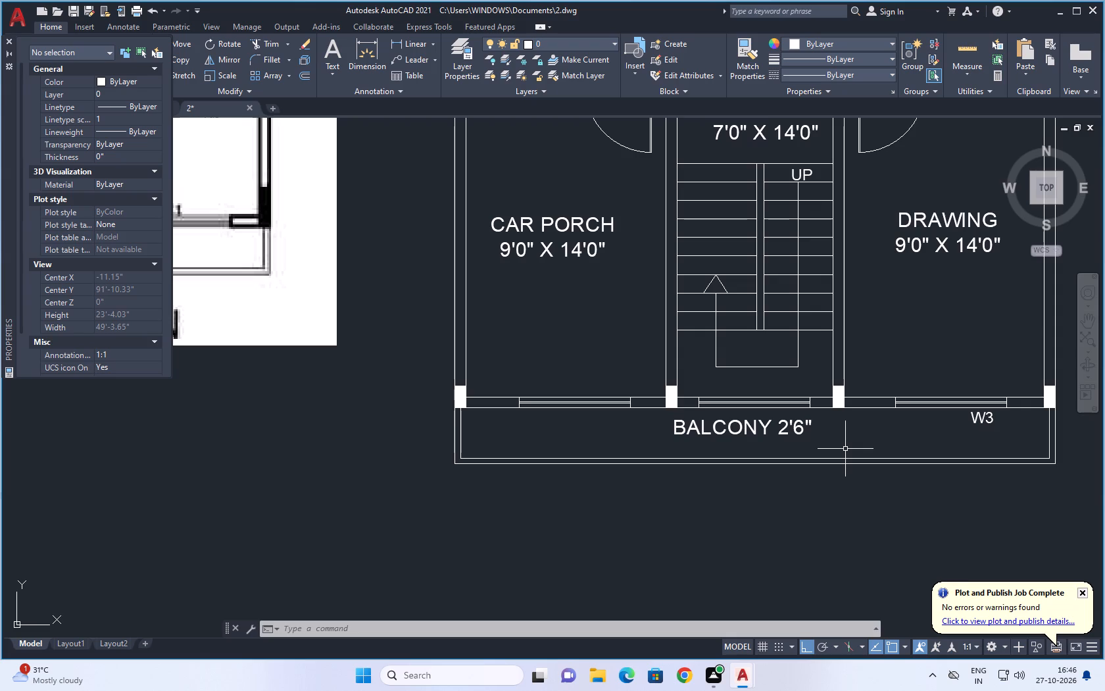
Compare the drawn first floor plan with the reference image, focusing on the OPEN area below the kitchen and the front rooms.
{"action": "scroll", "coordinate": [846, 451], "scroll_direction": "down", "scroll_amount": 1}
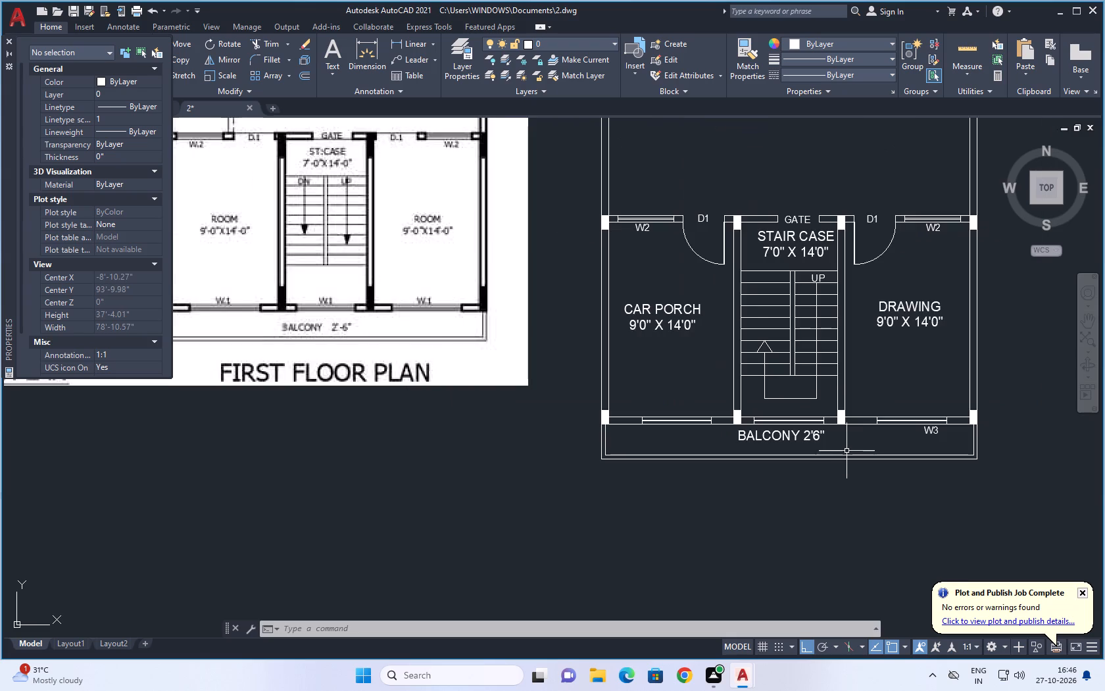
{"action": "scroll", "coordinate": [849, 453], "scroll_direction": "down", "scroll_amount": 2}
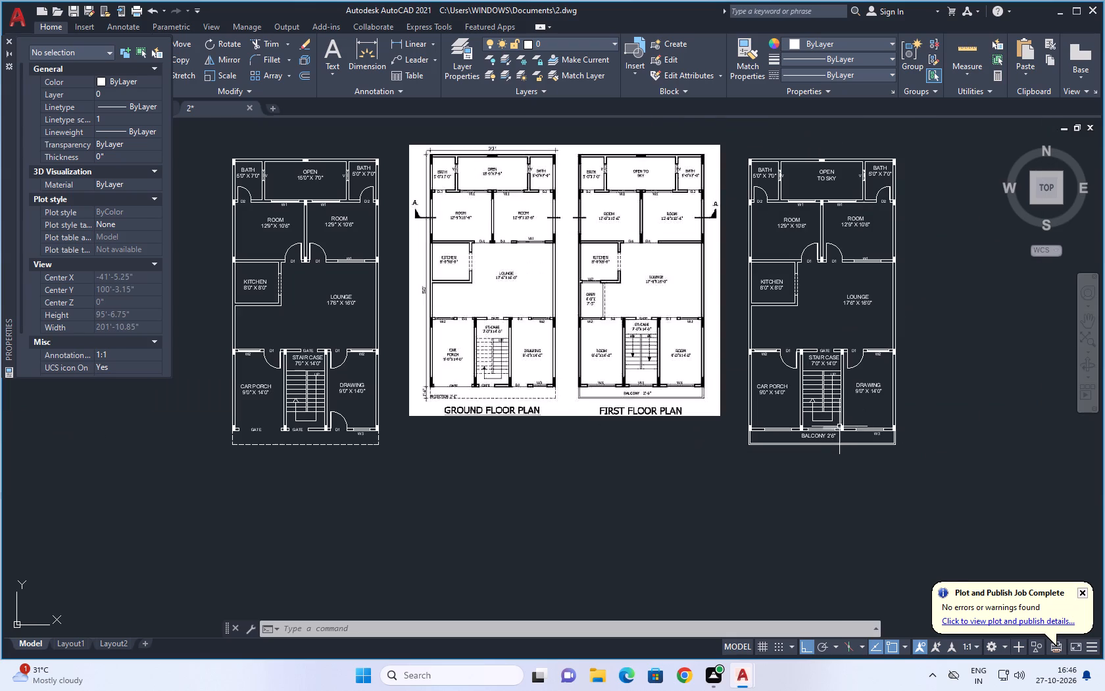
{"action": "scroll", "coordinate": [646, 409], "scroll_direction": "up", "scroll_amount": 1}
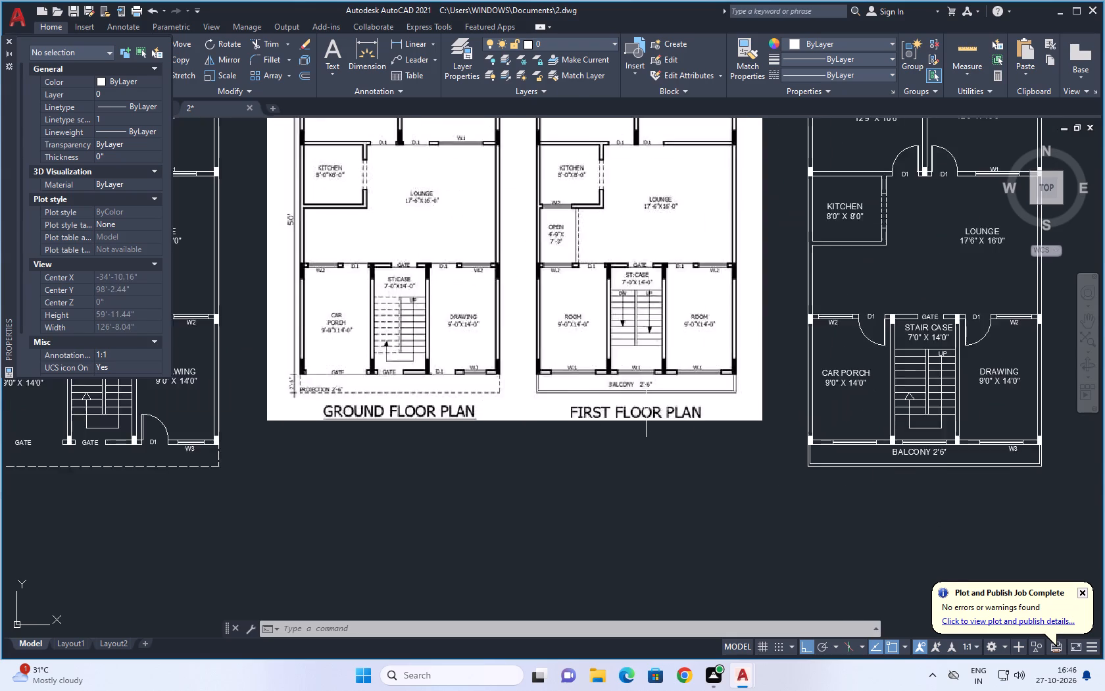
{"action": "scroll", "coordinate": [646, 409], "scroll_direction": "up", "scroll_amount": 1}
{"action": "scroll", "coordinate": [646, 409], "scroll_direction": "down", "scroll_amount": 1}
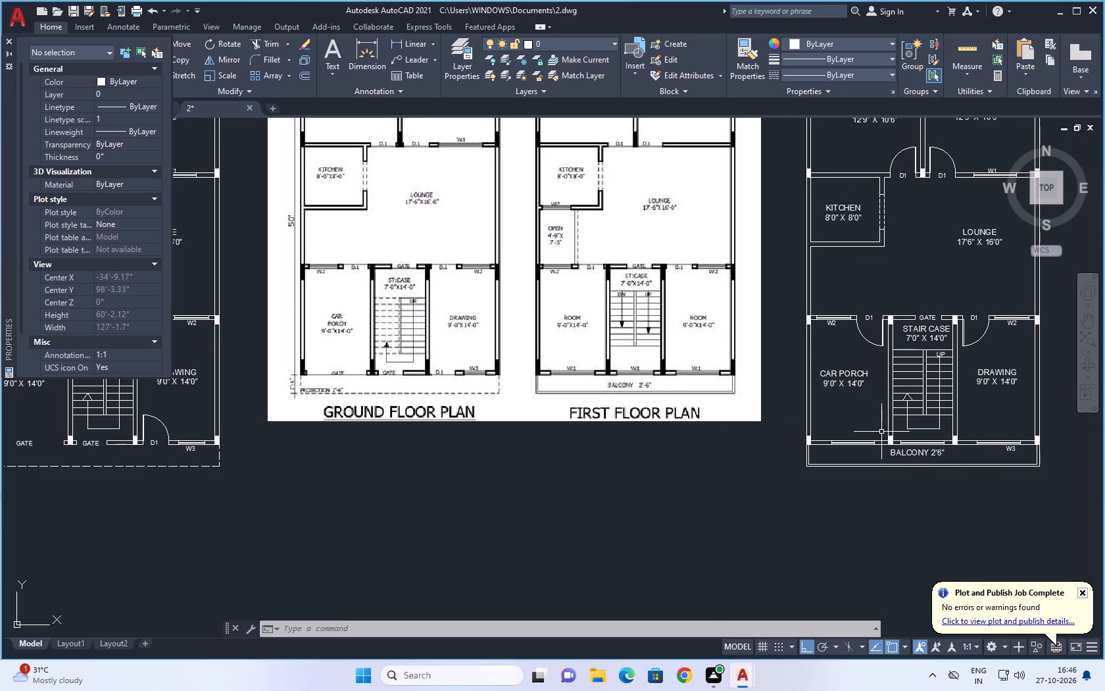
{"action": "key", "text": "Escape"}
{"action": "key", "text": "Escape"}
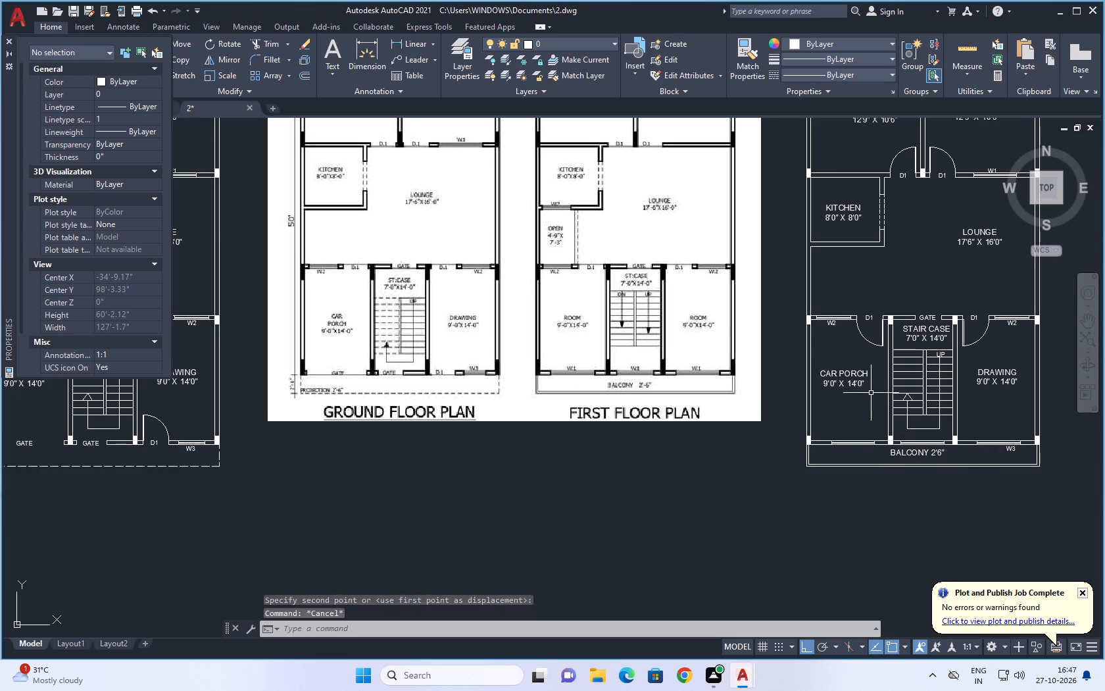
{"action": "key", "text": "Escape"}
{"action": "scroll", "coordinate": [554, 224], "scroll_direction": "up", "scroll_amount": 2}
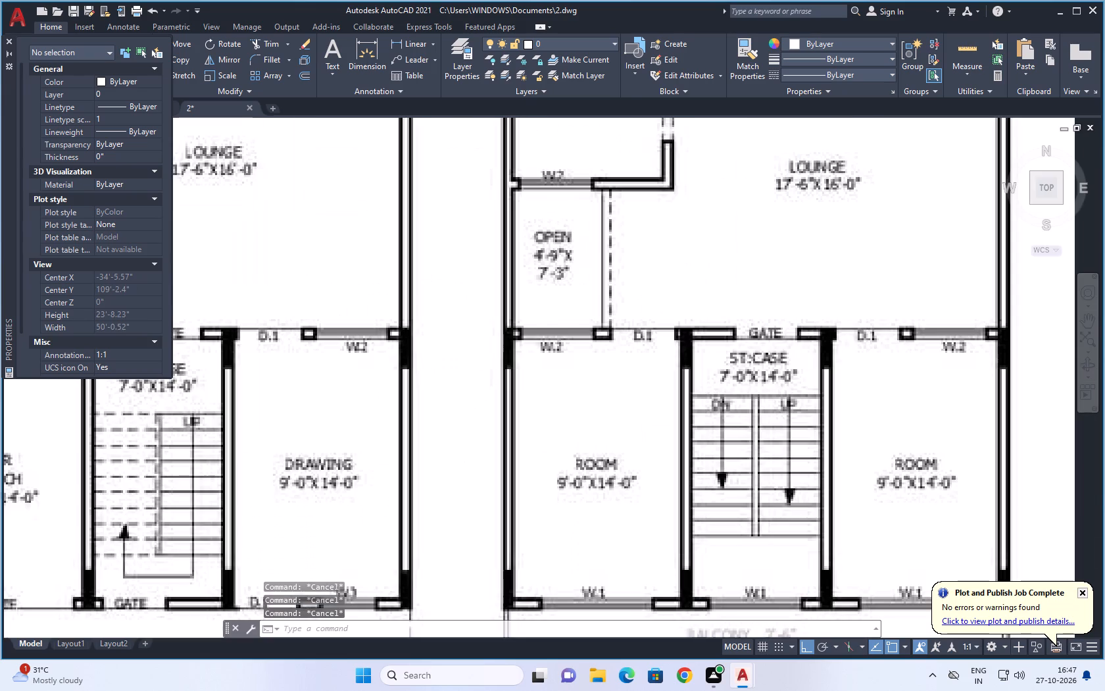
{"action": "scroll", "coordinate": [554, 226], "scroll_direction": "down", "scroll_amount": 2}
Offset the inner line of the lounge's west wall 4'9" east, below the kitchen, for the OPEN area.
{"action": "key", "text": "Escape"}
{"action": "key", "text": "o"}
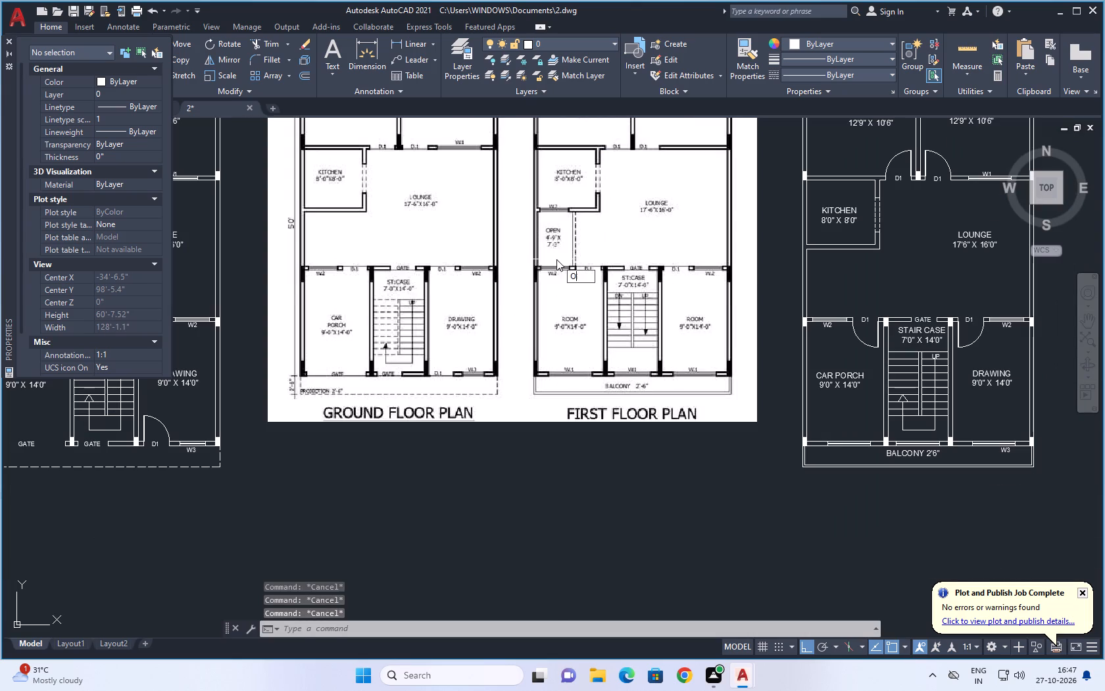
{"action": "key", "text": "space"}
{"action": "type", "text": "4'9"}
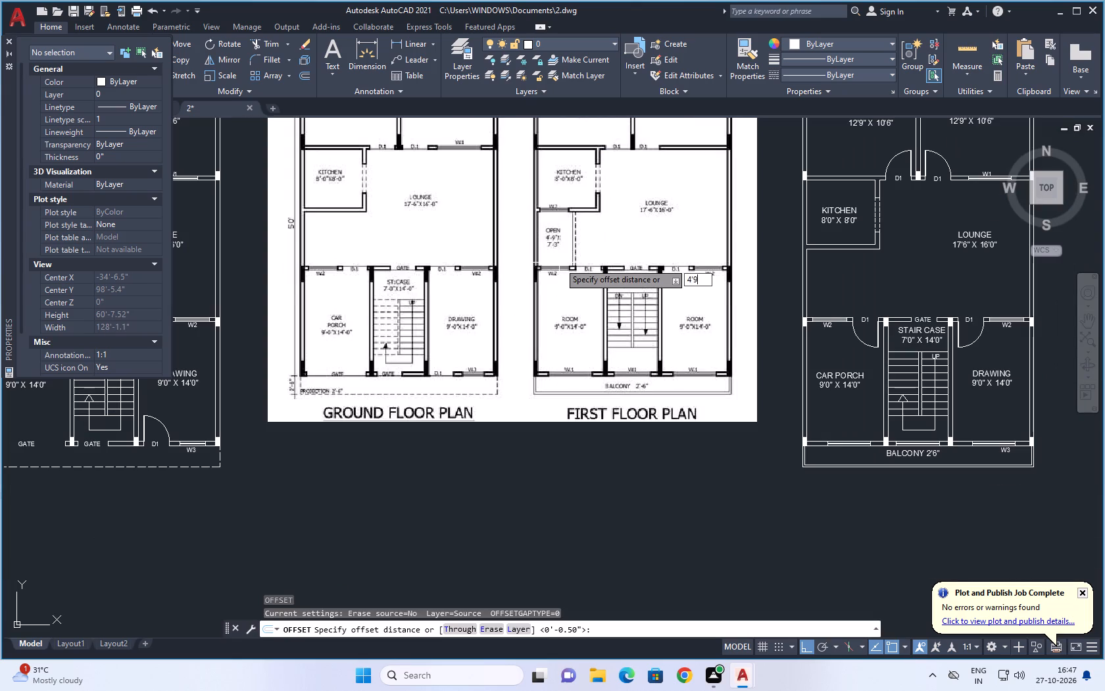
{"action": "key", "text": "shift+quotedbl"}
{"action": "key", "text": "Return"}
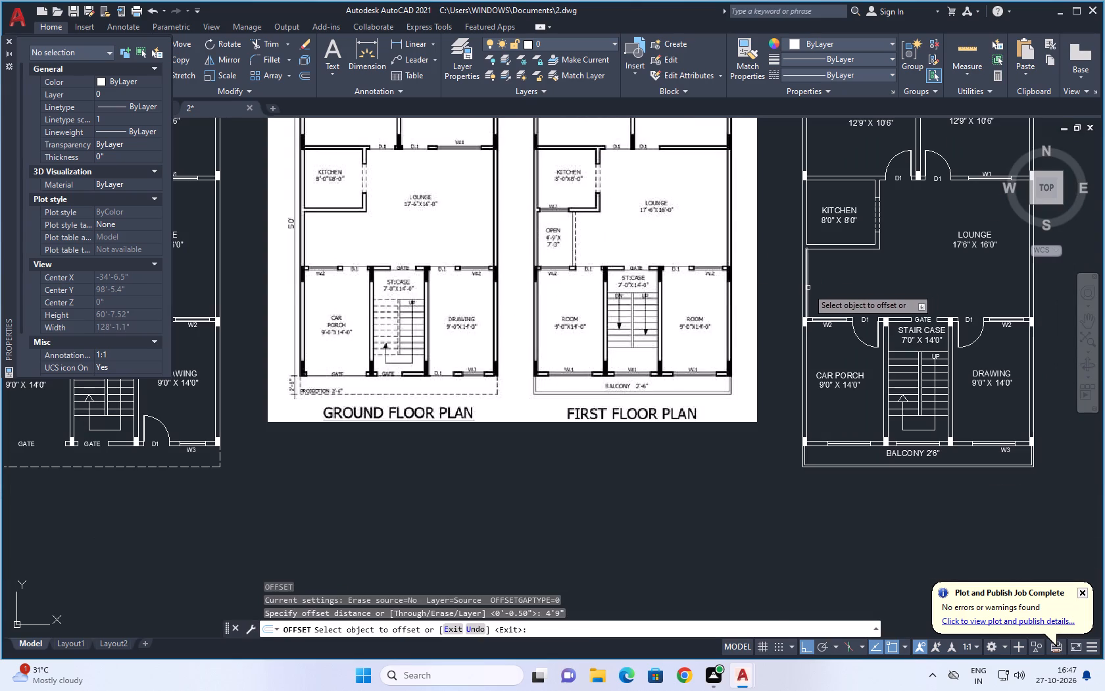
{"action": "left_click", "coordinate": [808, 288]}
{"action": "left_click", "coordinate": [856, 288]}
{"action": "key", "text": "space"}
Offset the OPEN area's new east line another 6" toward the lounge.
{"action": "key", "text": "space"}
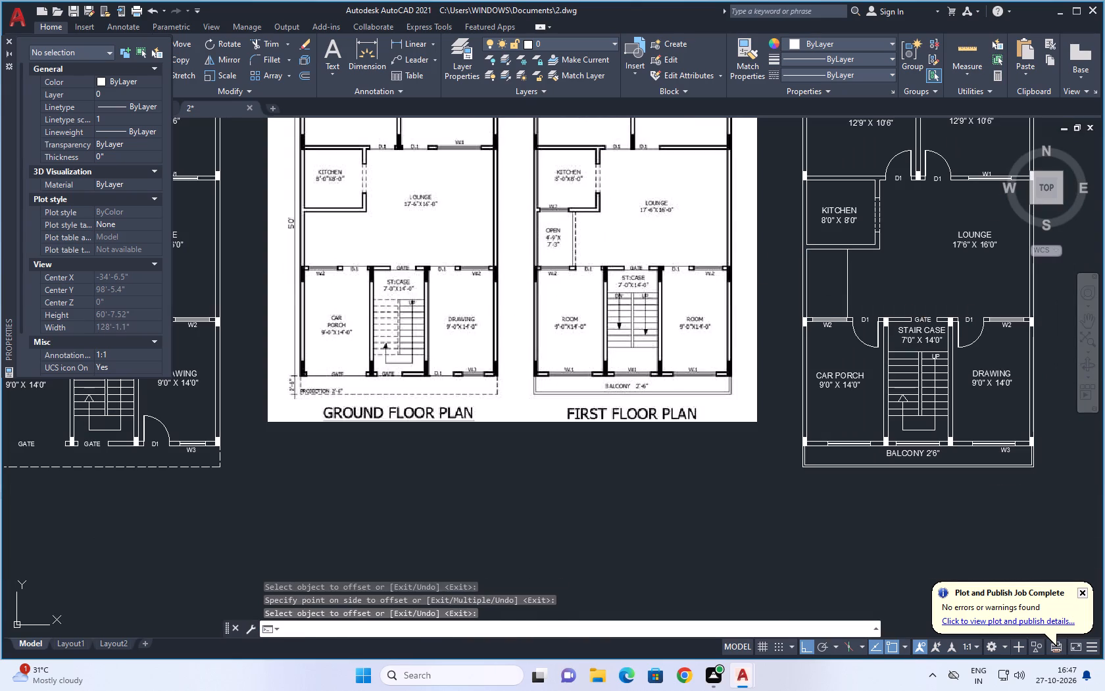
{"action": "type", "text": "6"}
{"action": "key", "text": "space"}
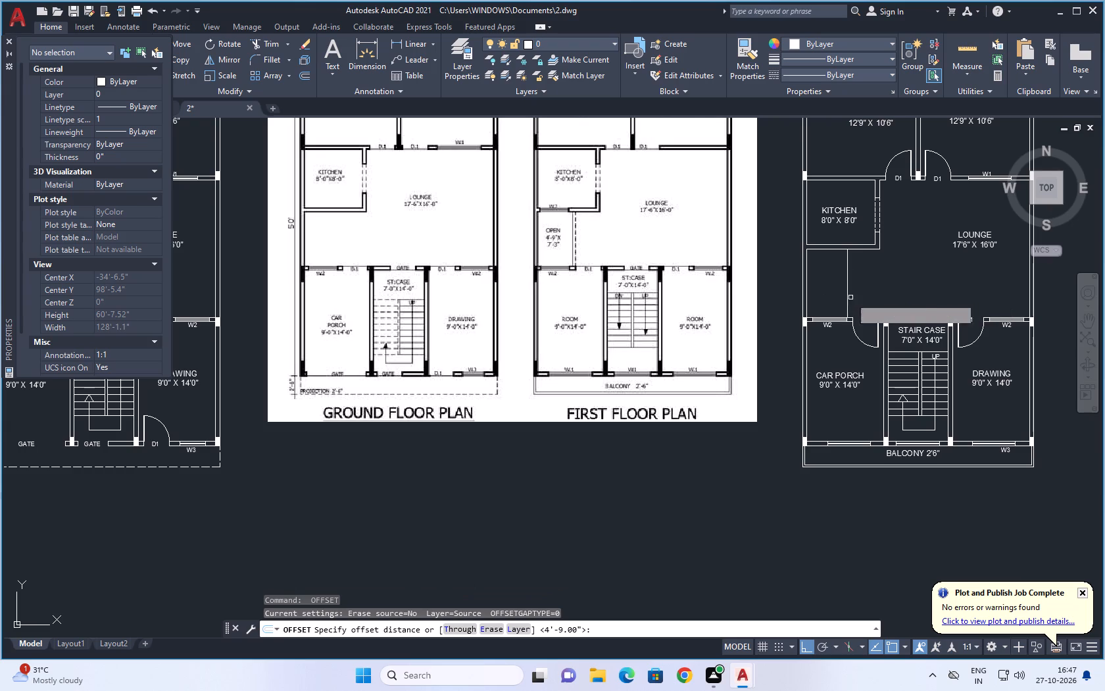
{"action": "left_click", "coordinate": [847, 282]}
{"action": "left_click", "coordinate": [866, 279]}
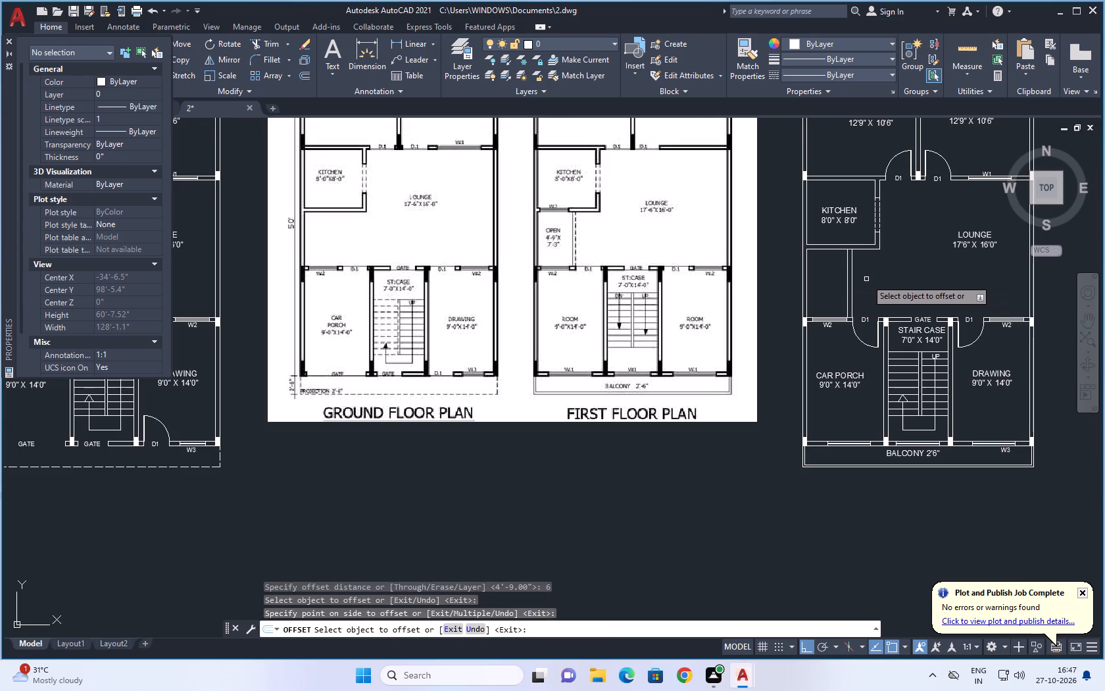
{"action": "key", "text": "Escape"}
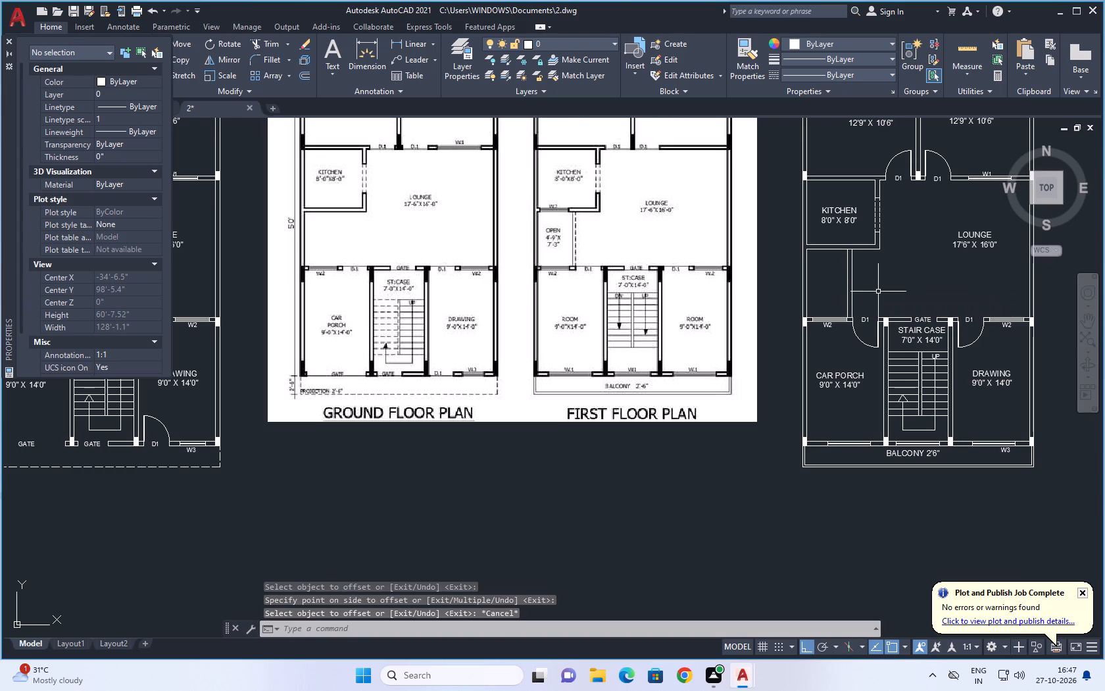
Set the outer of the OPEN area's two east lines to the dashed ACAD_ISO02 linetype.
{"action": "scroll", "coordinate": [850, 261], "scroll_direction": "up", "scroll_amount": 1}
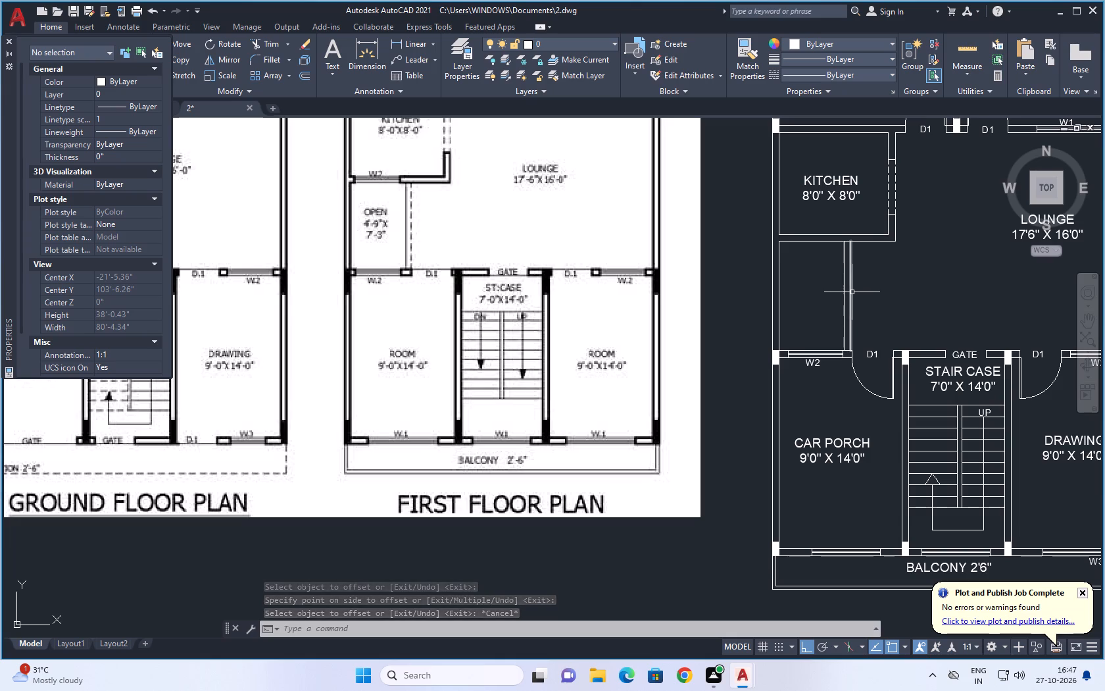
{"action": "left_click", "coordinate": [852, 292]}
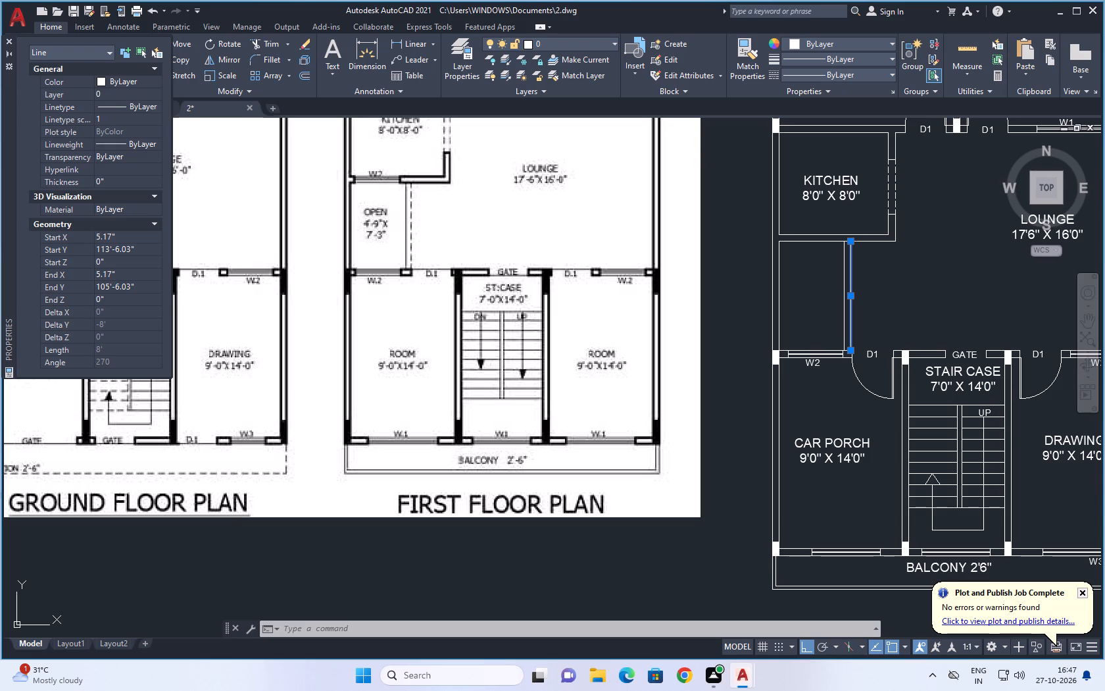
{"action": "left_click", "coordinate": [152, 104]}
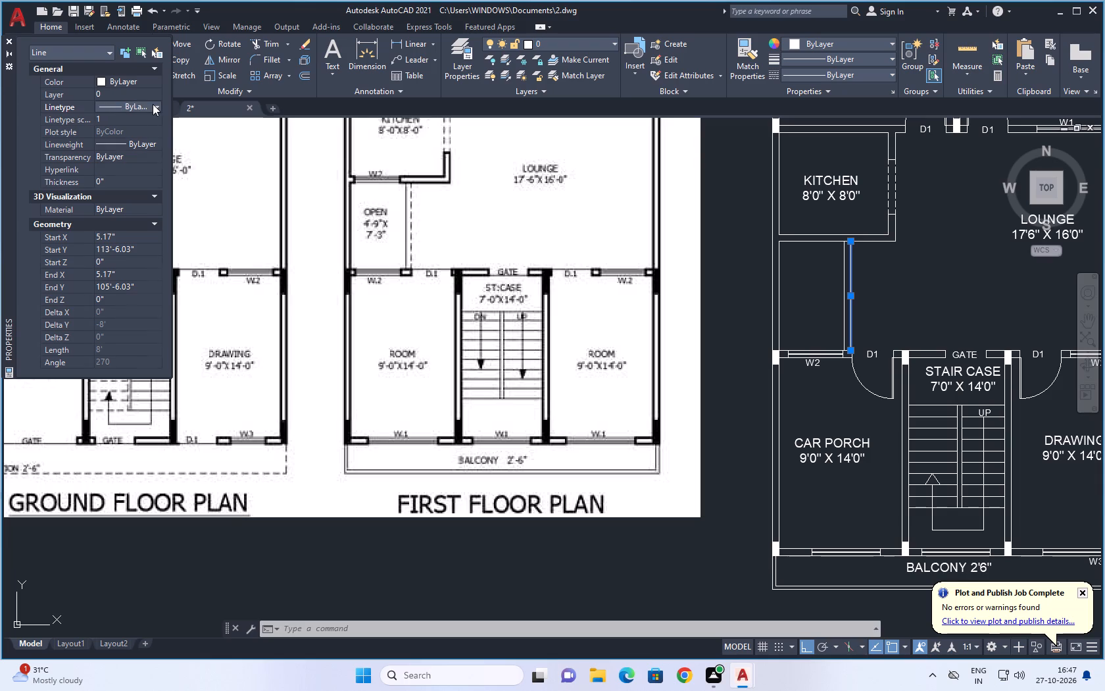
{"action": "left_click", "coordinate": [153, 104]}
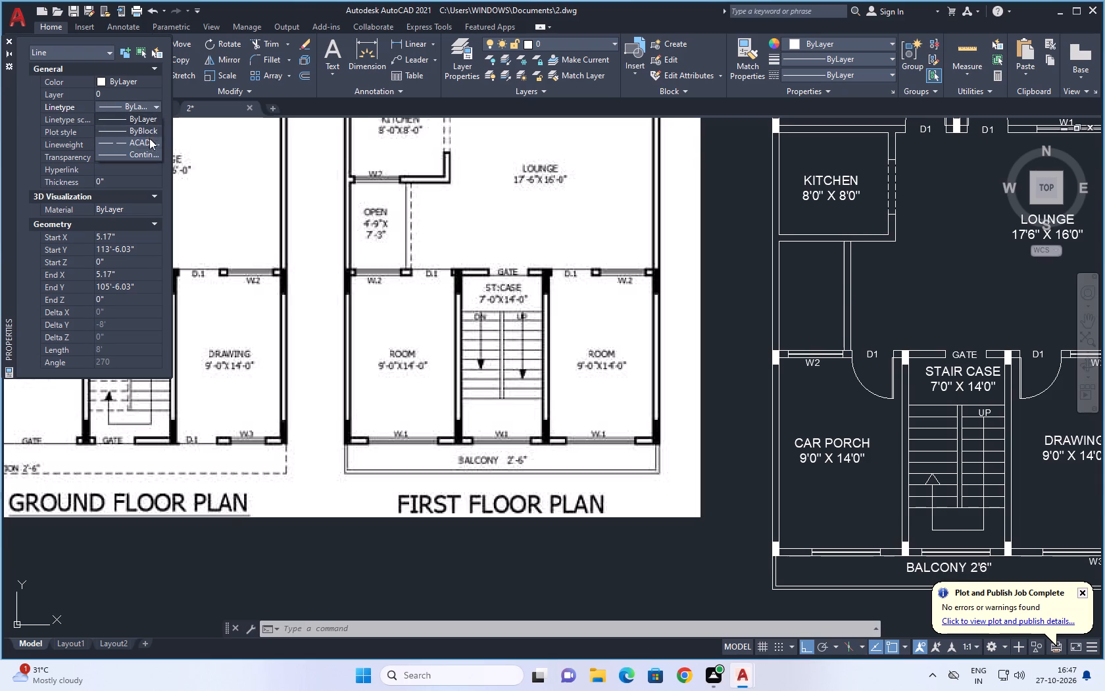
{"action": "left_click", "coordinate": [148, 143]}
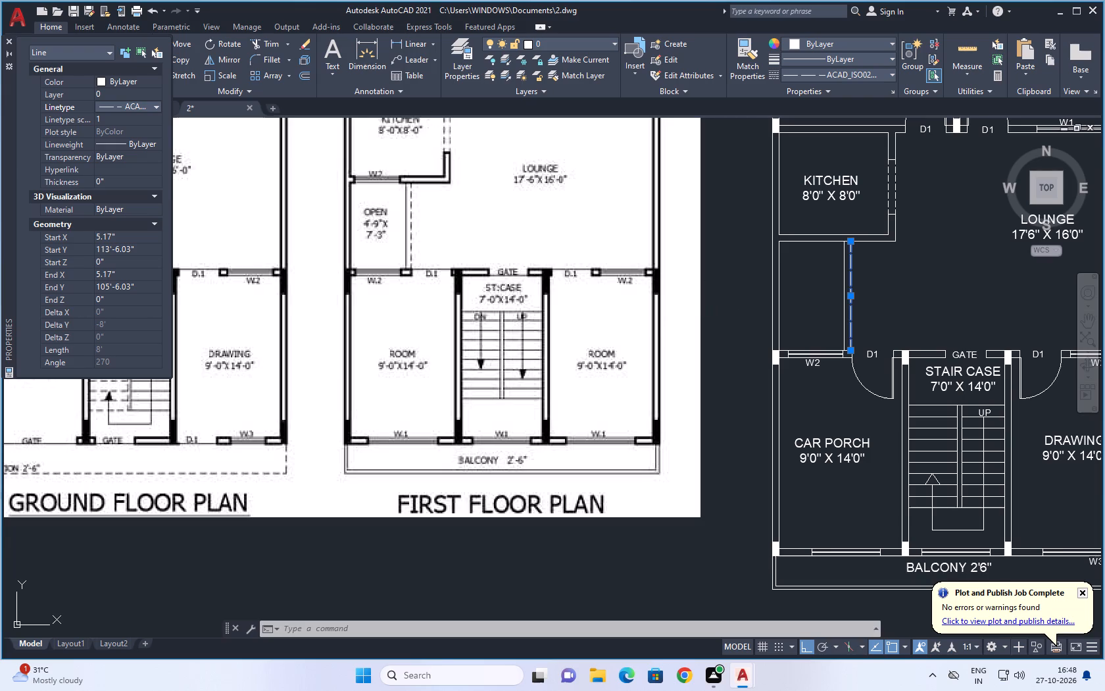
{"action": "key", "text": "space"}
{"action": "key", "text": "Escape"}
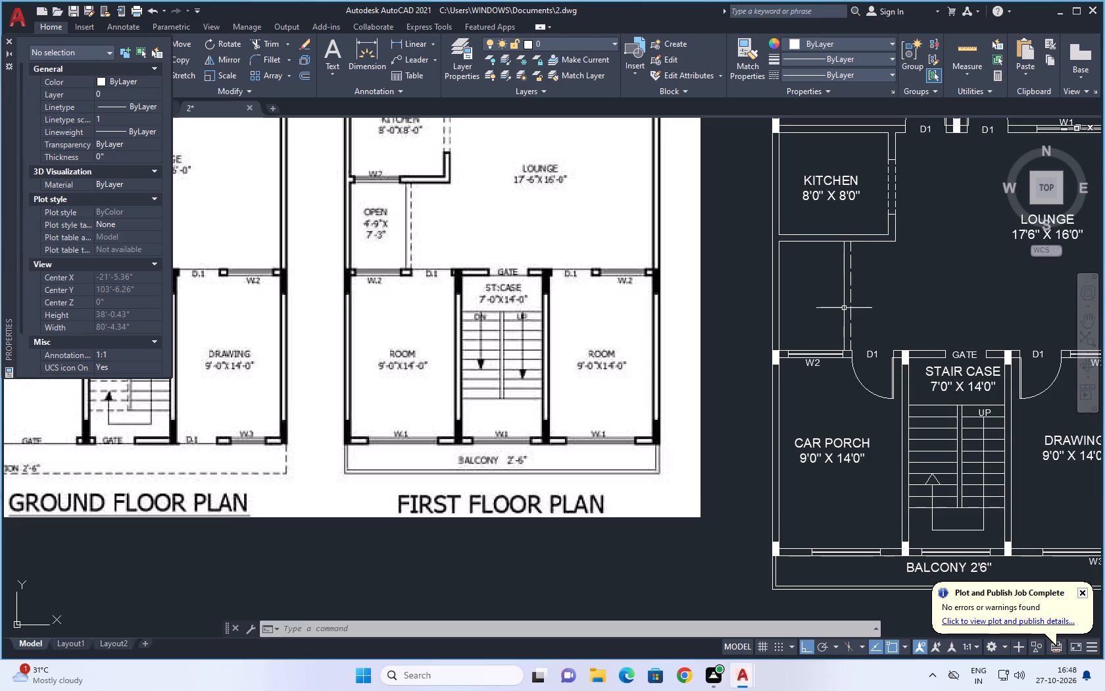
Move the four lines of the W2 window in the car porch's north wall a short distance west.
{"action": "scroll", "coordinate": [839, 336], "scroll_direction": "up", "scroll_amount": 4}
{"action": "scroll", "coordinate": [851, 408], "scroll_direction": "up", "scroll_amount": 3}
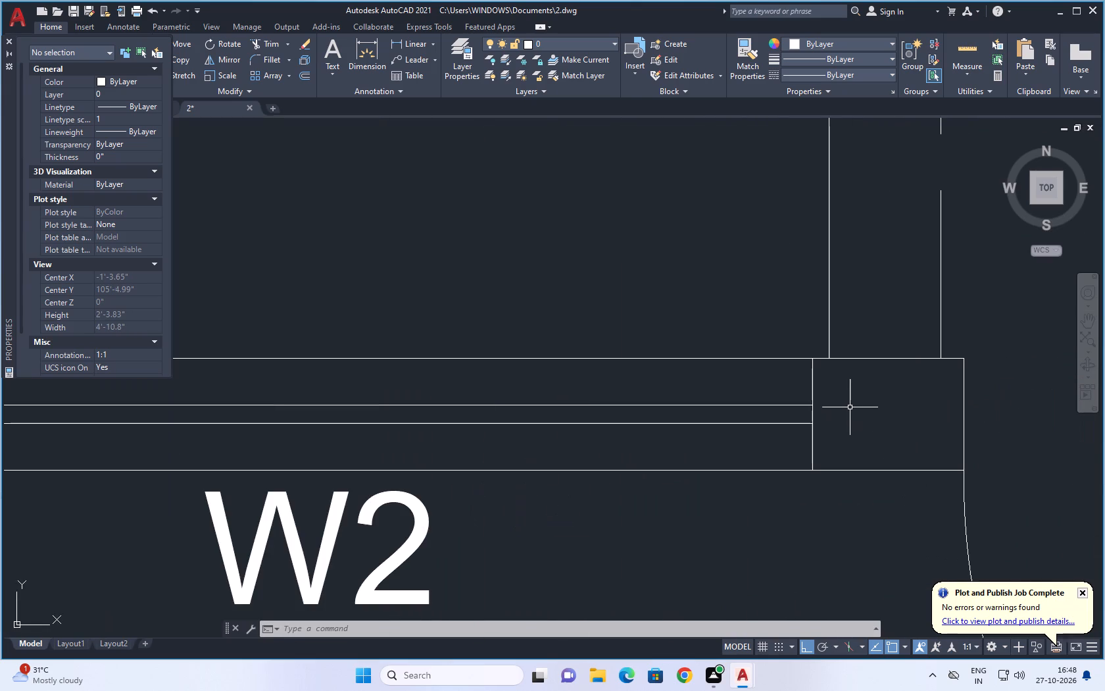
{"action": "left_click_drag", "start_coordinate": [850, 407], "coordinate": [709, 378]}
{"action": "scroll", "coordinate": [774, 362], "scroll_direction": "down", "scroll_amount": 4}
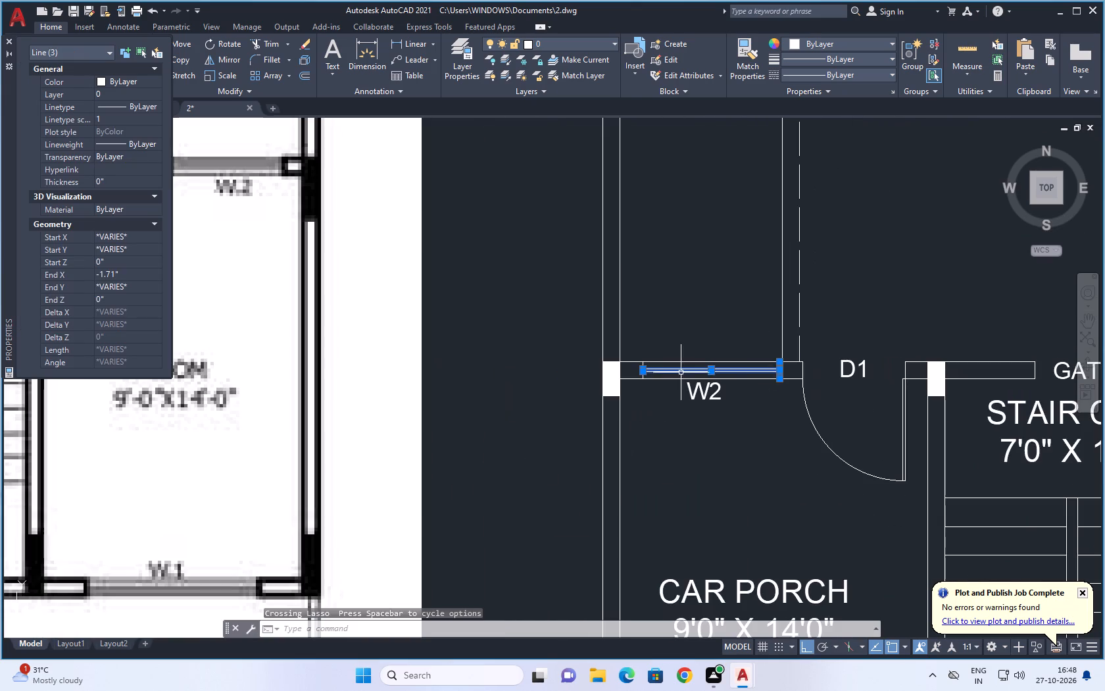
{"action": "scroll", "coordinate": [653, 361], "scroll_direction": "up", "scroll_amount": 5}
{"action": "left_click_drag", "start_coordinate": [601, 398], "coordinate": [487, 406]}
{"action": "scroll", "coordinate": [527, 363], "scroll_direction": "down", "scroll_amount": 4}
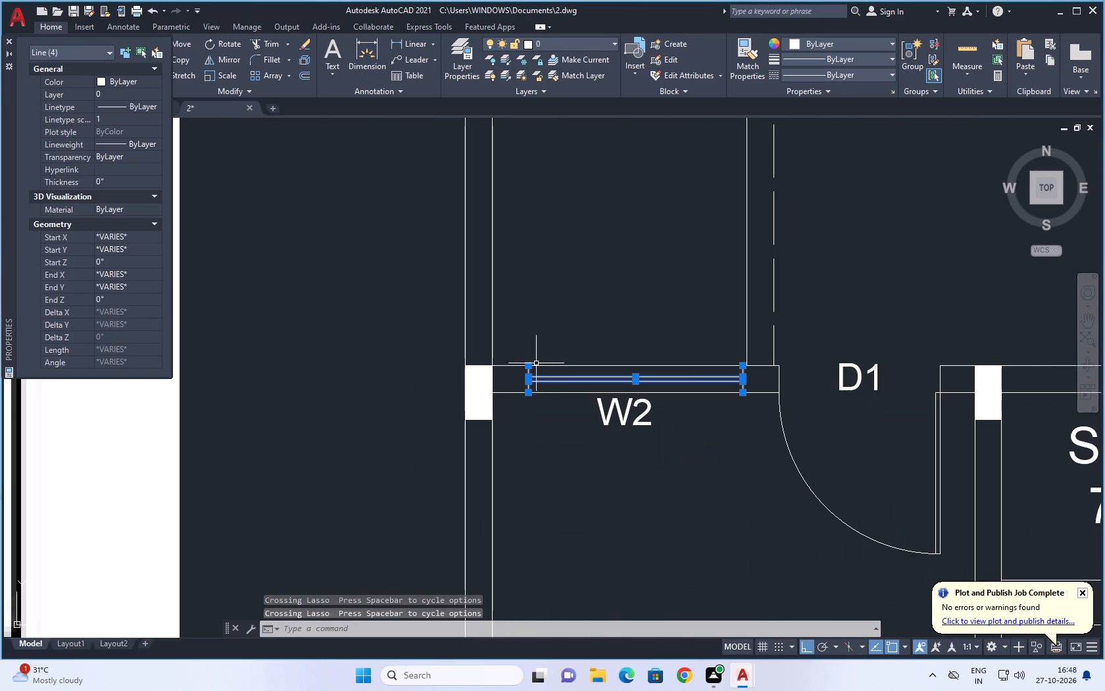
{"action": "right_click", "coordinate": [664, 364]}
{"action": "left_click", "coordinate": [727, 151]}
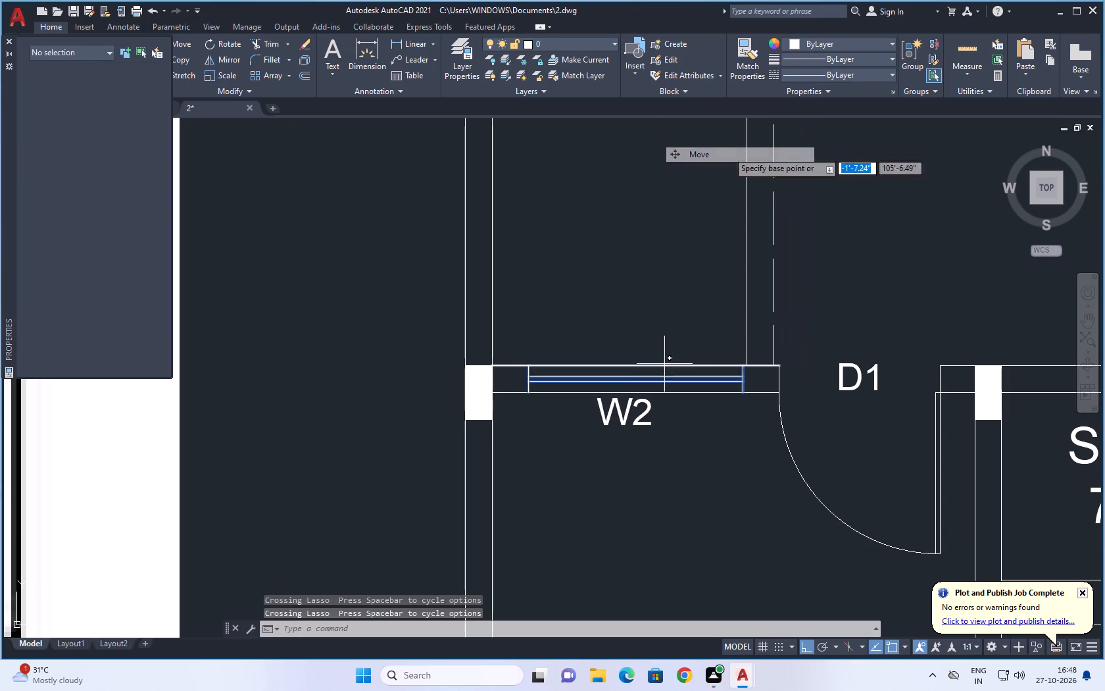
{"action": "left_click", "coordinate": [528, 393]}
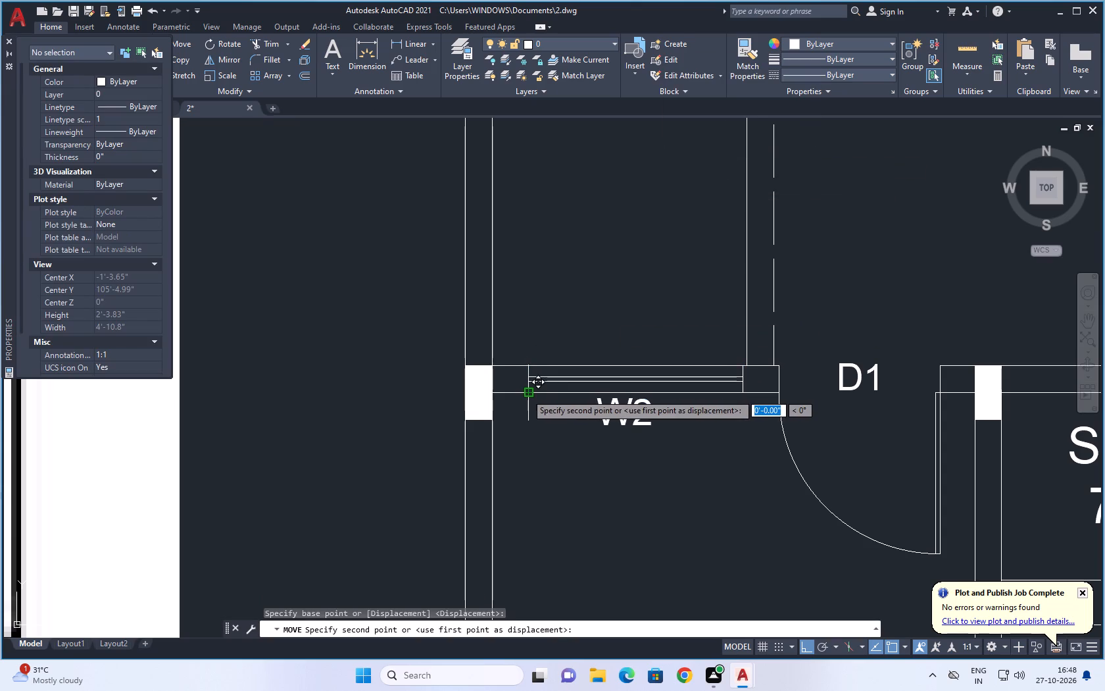
{"action": "left_click", "coordinate": [521, 391]}
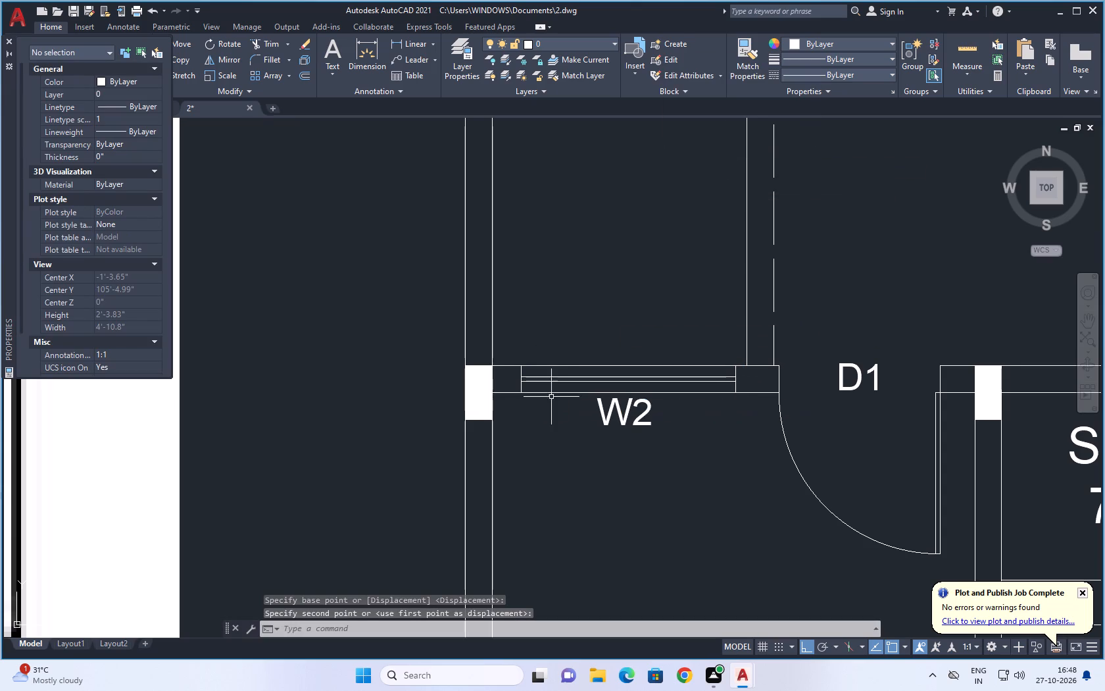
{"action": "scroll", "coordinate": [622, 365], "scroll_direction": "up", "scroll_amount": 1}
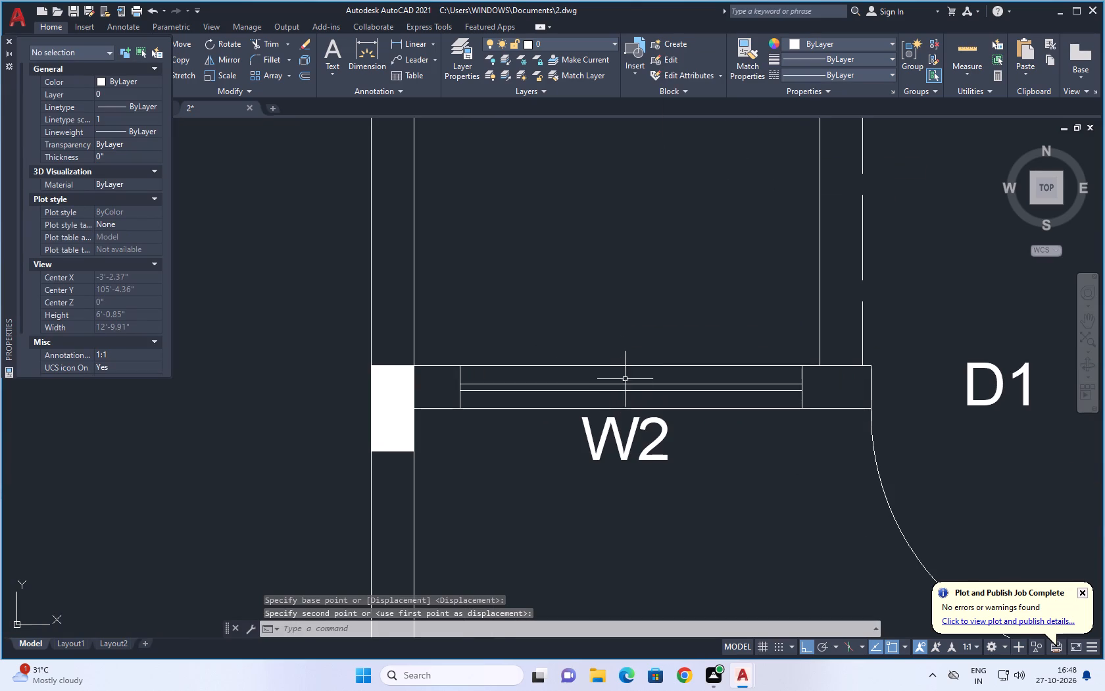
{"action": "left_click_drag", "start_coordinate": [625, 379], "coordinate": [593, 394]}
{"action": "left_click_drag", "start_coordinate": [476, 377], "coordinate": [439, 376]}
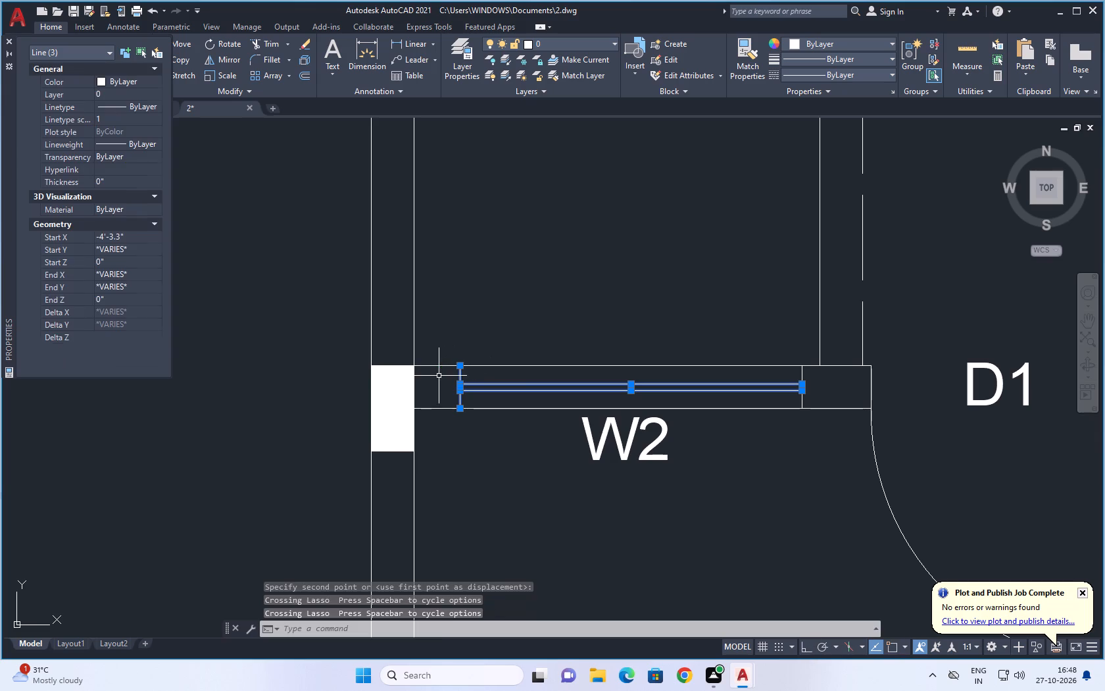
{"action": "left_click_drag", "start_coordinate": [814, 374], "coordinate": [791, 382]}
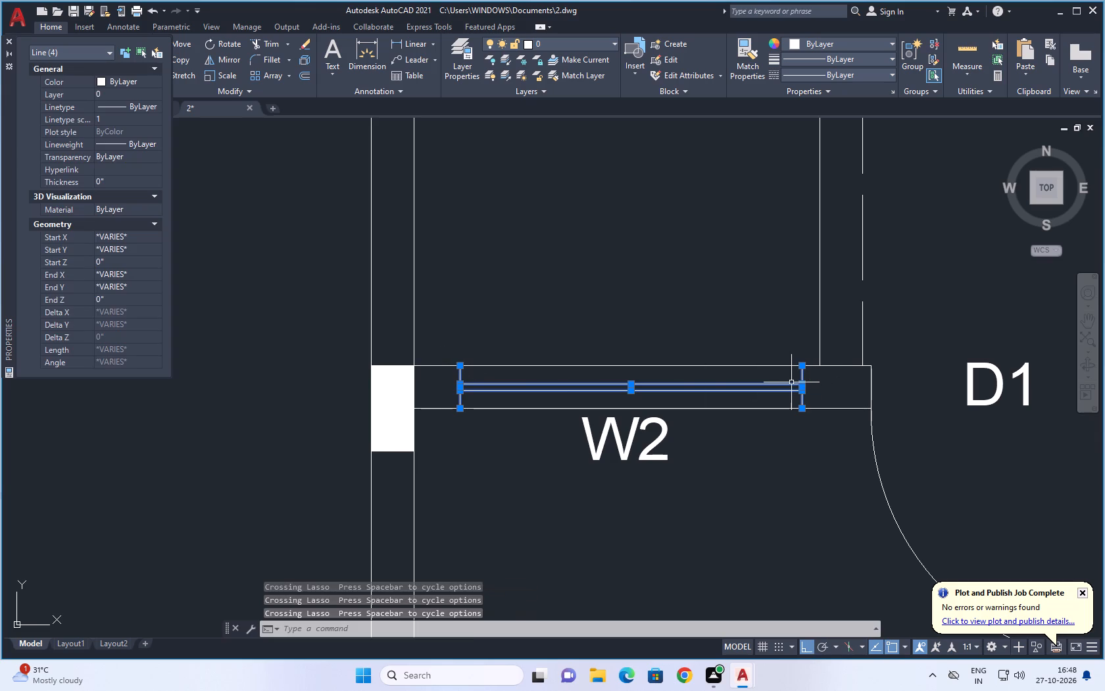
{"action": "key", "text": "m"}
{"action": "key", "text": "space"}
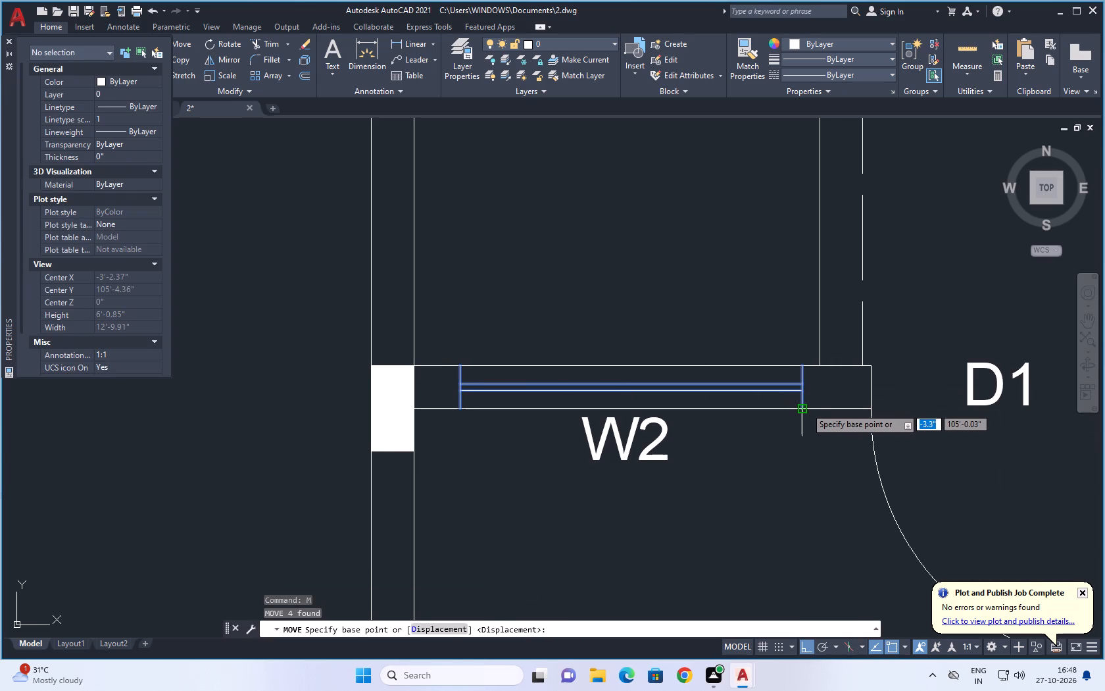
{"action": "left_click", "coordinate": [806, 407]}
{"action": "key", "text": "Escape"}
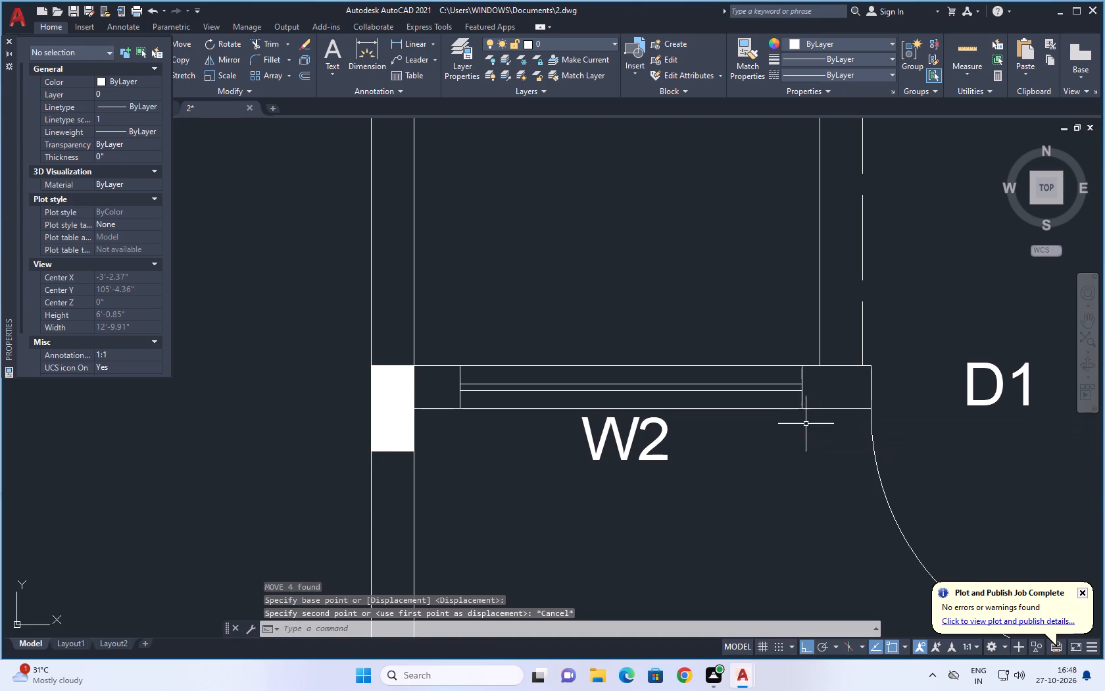
Copy the four W2 window lines from the car porch's north wall 8'6" north into the kitchen's south wall.
{"action": "scroll", "coordinate": [809, 378], "scroll_direction": "up", "scroll_amount": 3}
{"action": "left_click_drag", "start_coordinate": [803, 378], "coordinate": [798, 446]}
{"action": "scroll", "coordinate": [812, 432], "scroll_direction": "down", "scroll_amount": 4}
{"action": "scroll", "coordinate": [605, 430], "scroll_direction": "up", "scroll_amount": 4}
{"action": "left_click_drag", "start_coordinate": [571, 393], "coordinate": [499, 408]}
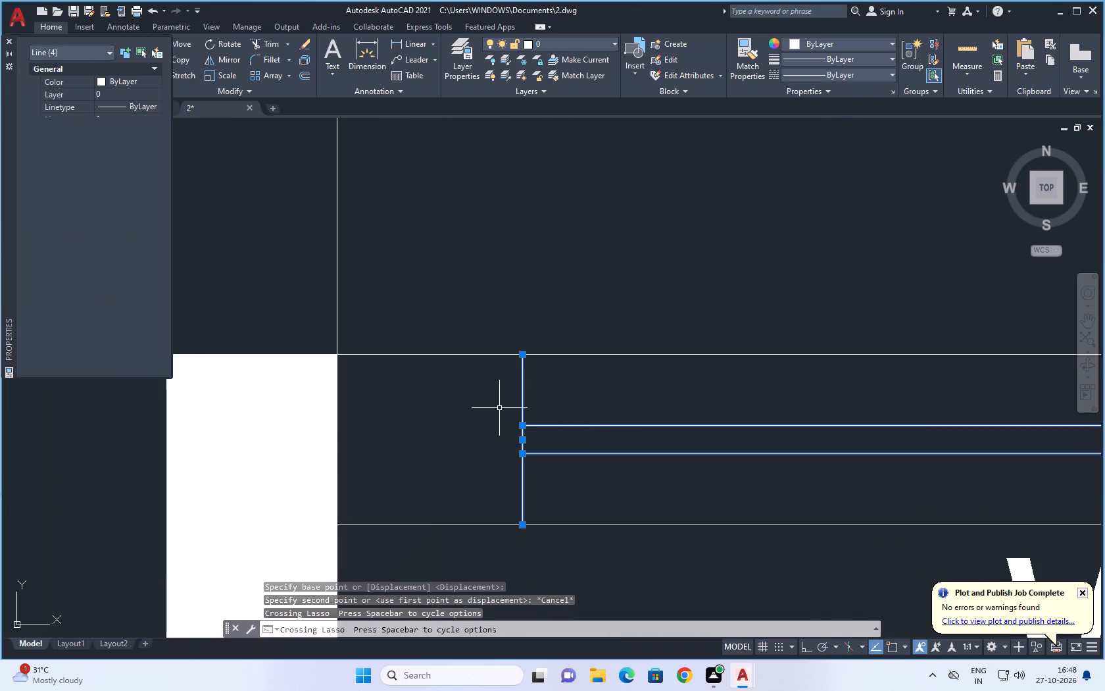
{"action": "right_click", "coordinate": [499, 408]}
{"action": "left_click", "coordinate": [569, 215]}
{"action": "scroll", "coordinate": [529, 394], "scroll_direction": "down", "scroll_amount": 4}
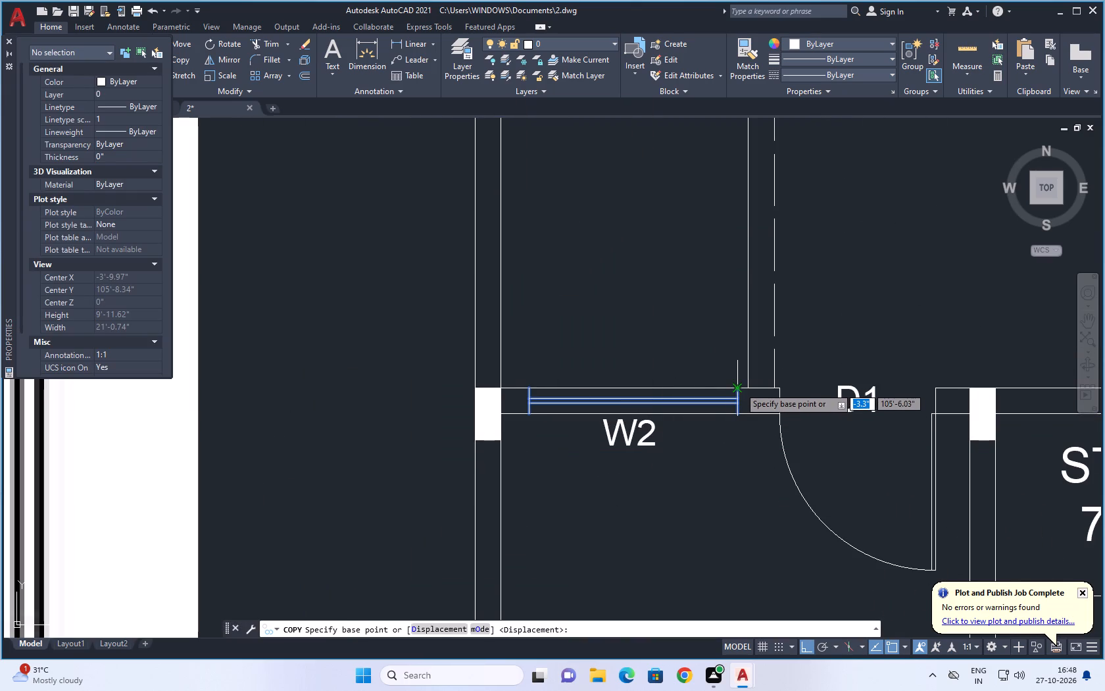
{"action": "left_click", "coordinate": [739, 387]}
{"action": "scroll", "coordinate": [739, 408], "scroll_direction": "down", "scroll_amount": 3}
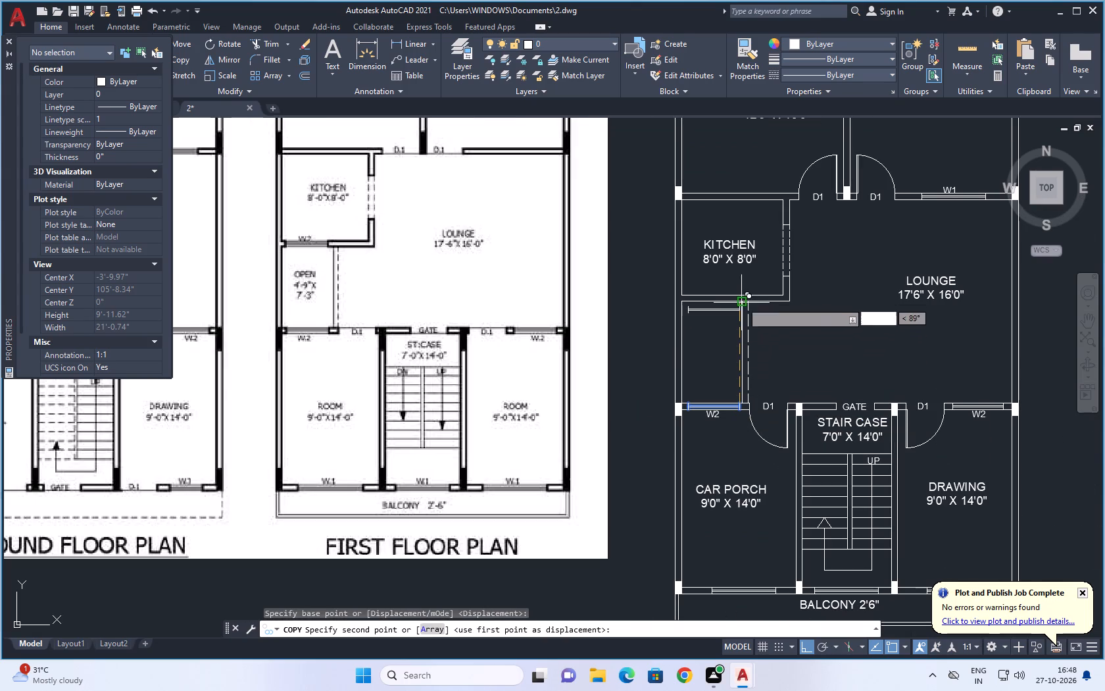
{"action": "scroll", "coordinate": [741, 288], "scroll_direction": "up", "scroll_amount": 2}
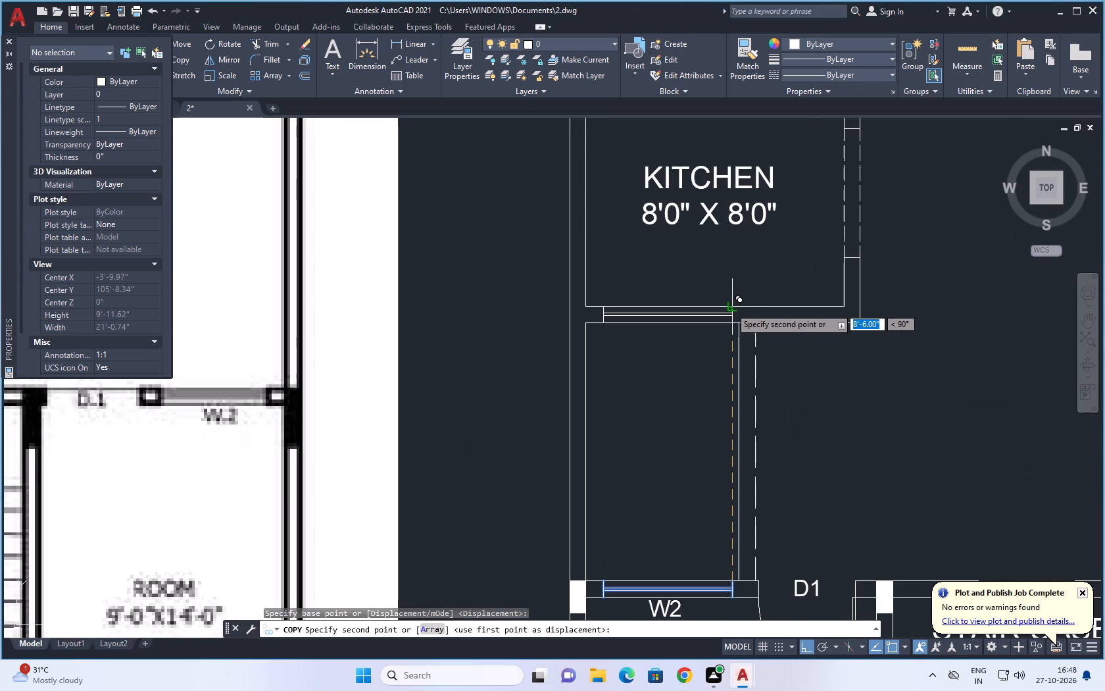
{"action": "left_click", "coordinate": [730, 307]}
{"action": "key", "text": "Escape"}
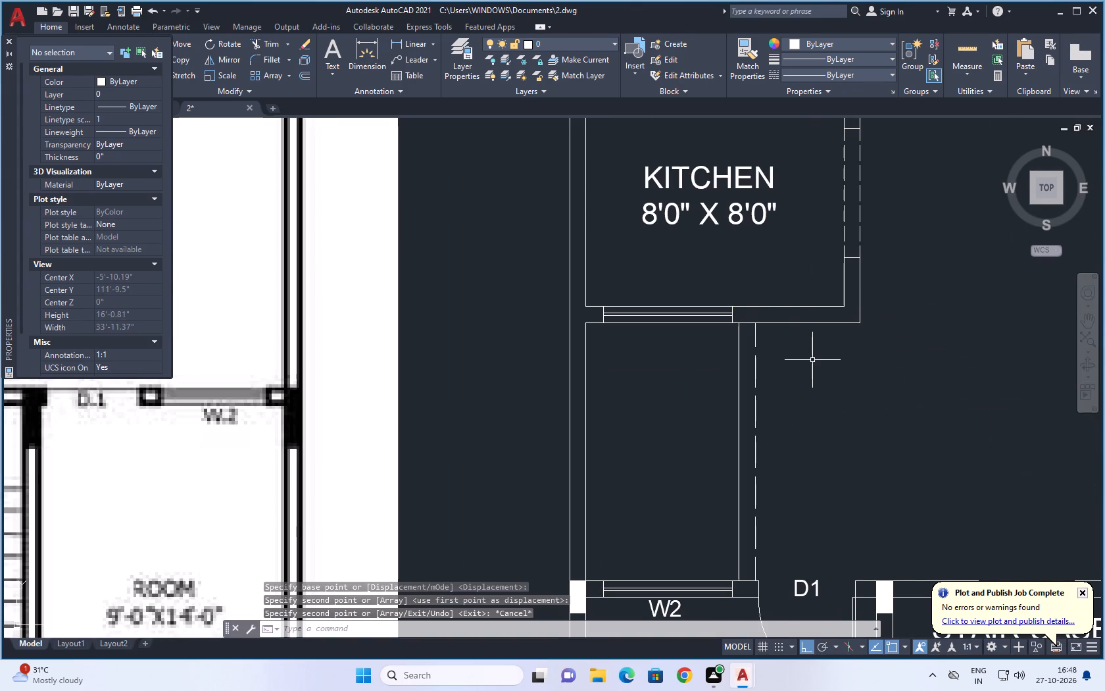
Copy the car porch's W2 label to just above the new window in the kitchen's south wall.
{"action": "scroll", "coordinate": [812, 360], "scroll_direction": "down", "scroll_amount": 2}
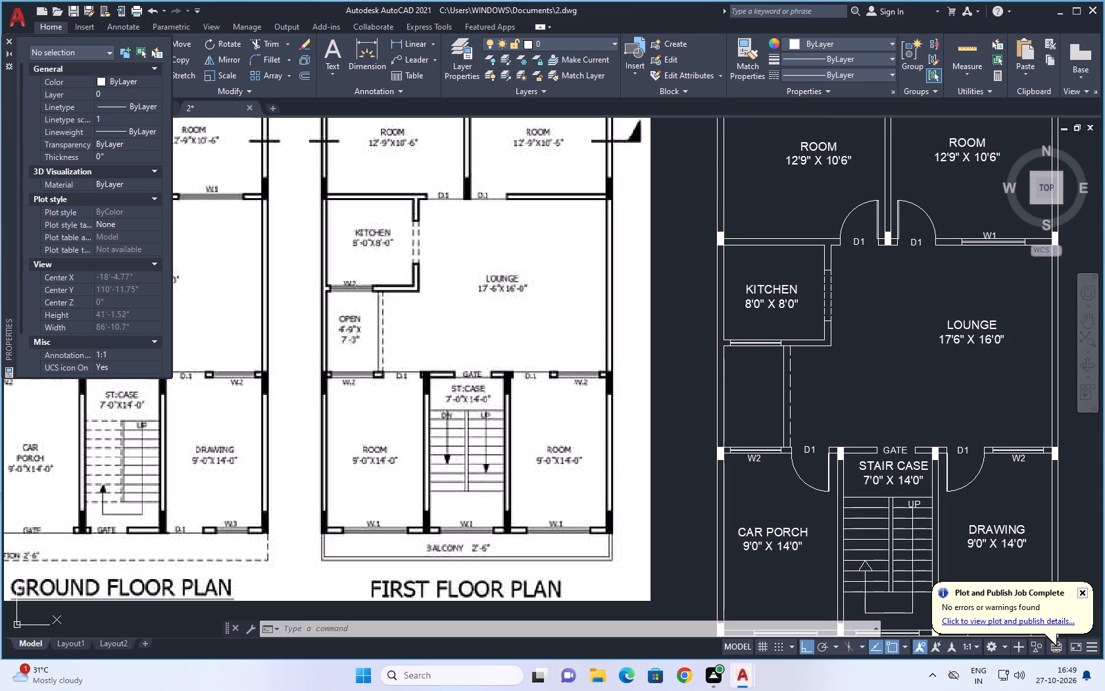
{"action": "scroll", "coordinate": [535, 285], "scroll_direction": "down", "scroll_amount": 1}
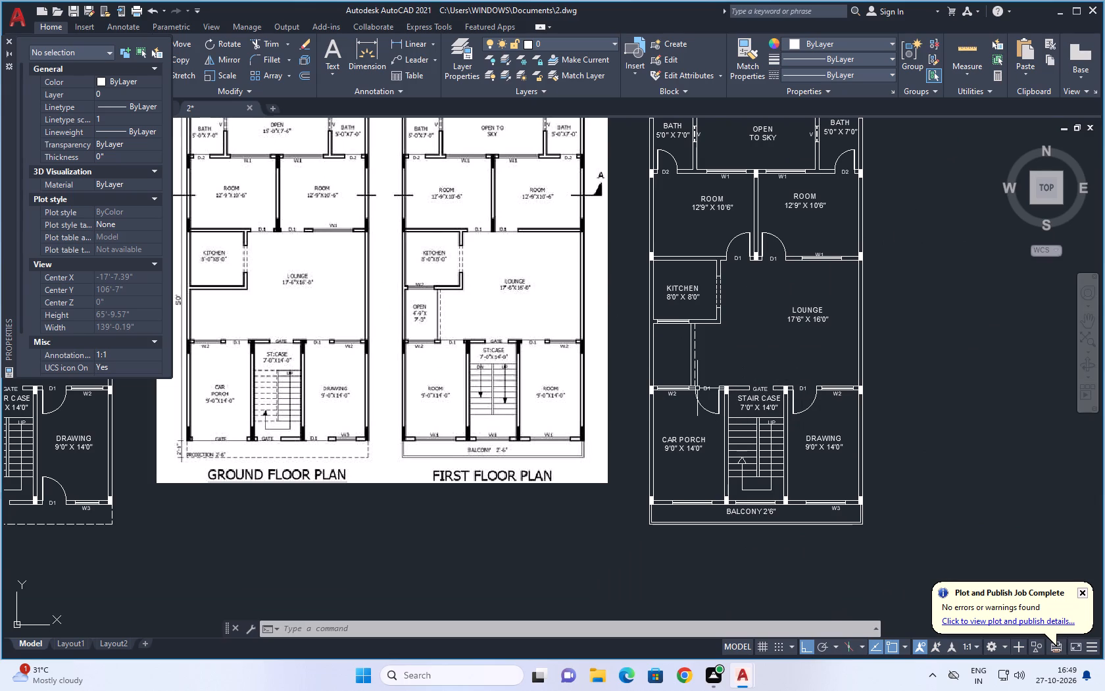
{"action": "scroll", "coordinate": [681, 396], "scroll_direction": "up", "scroll_amount": 2}
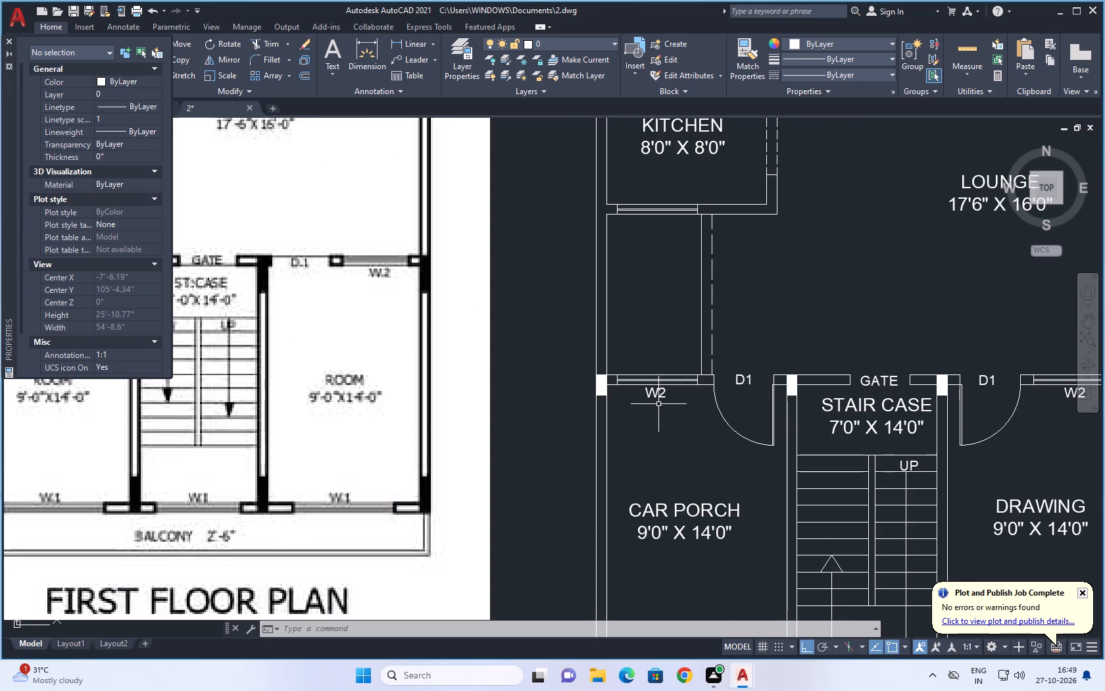
{"action": "left_click", "coordinate": [656, 396]}
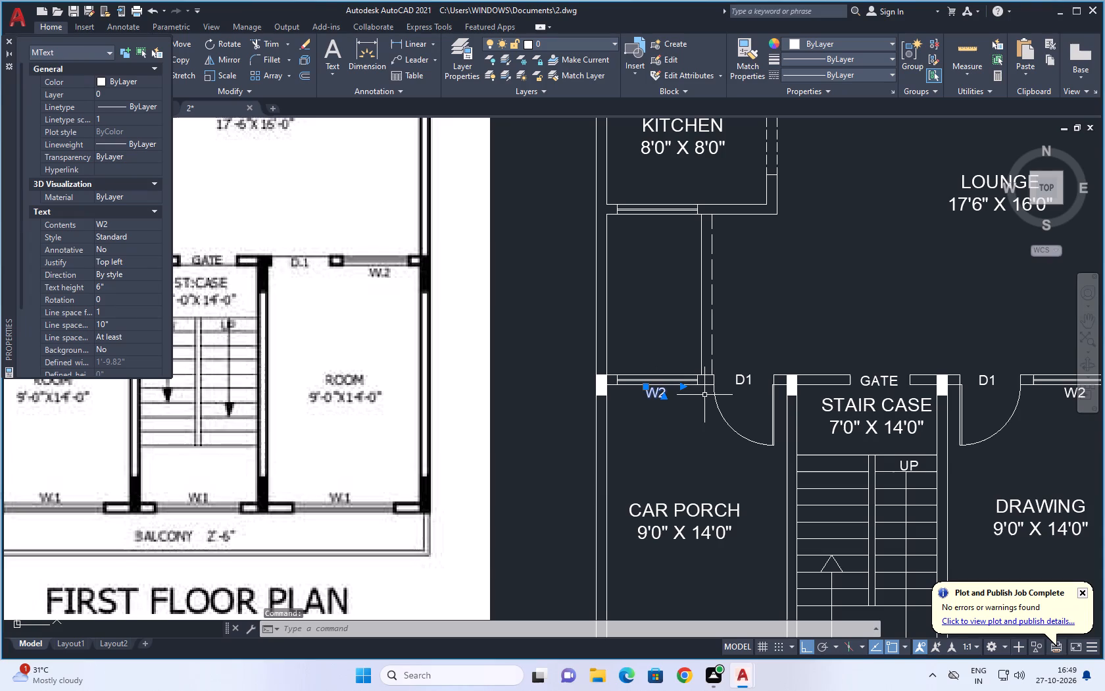
{"action": "key", "text": "ctrl+c"}
{"action": "key", "text": "ctrl+v"}
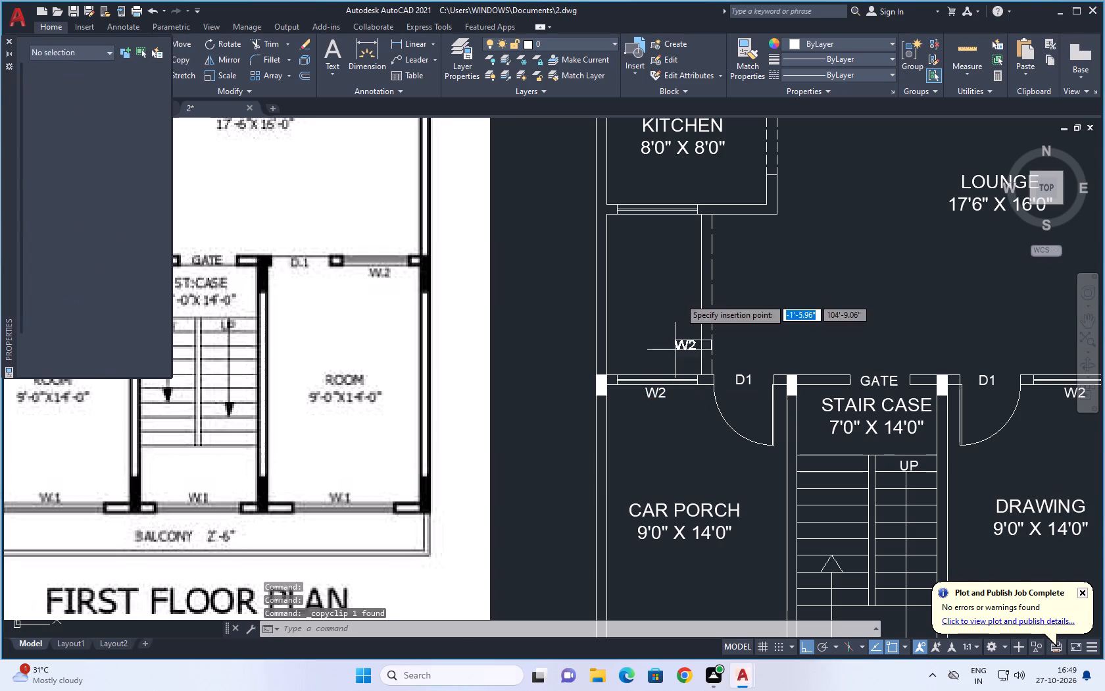
{"action": "scroll", "coordinate": [671, 305], "scroll_direction": "down", "scroll_amount": 1}
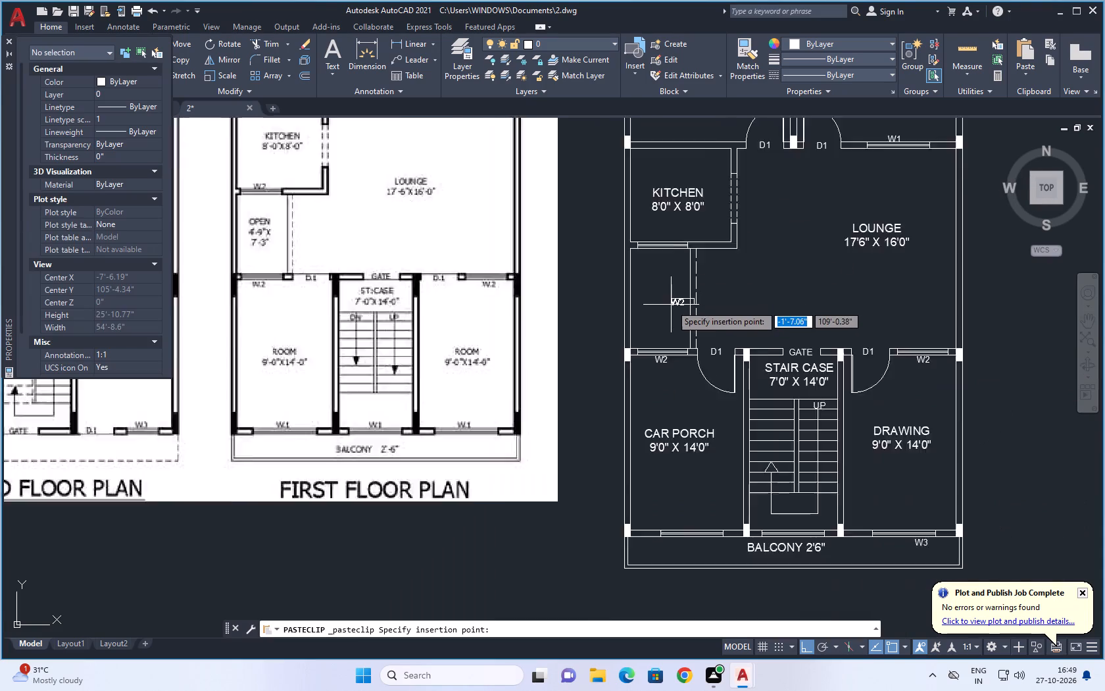
{"action": "scroll", "coordinate": [671, 305], "scroll_direction": "down", "scroll_amount": 1}
{"action": "scroll", "coordinate": [666, 269], "scroll_direction": "up", "scroll_amount": 4}
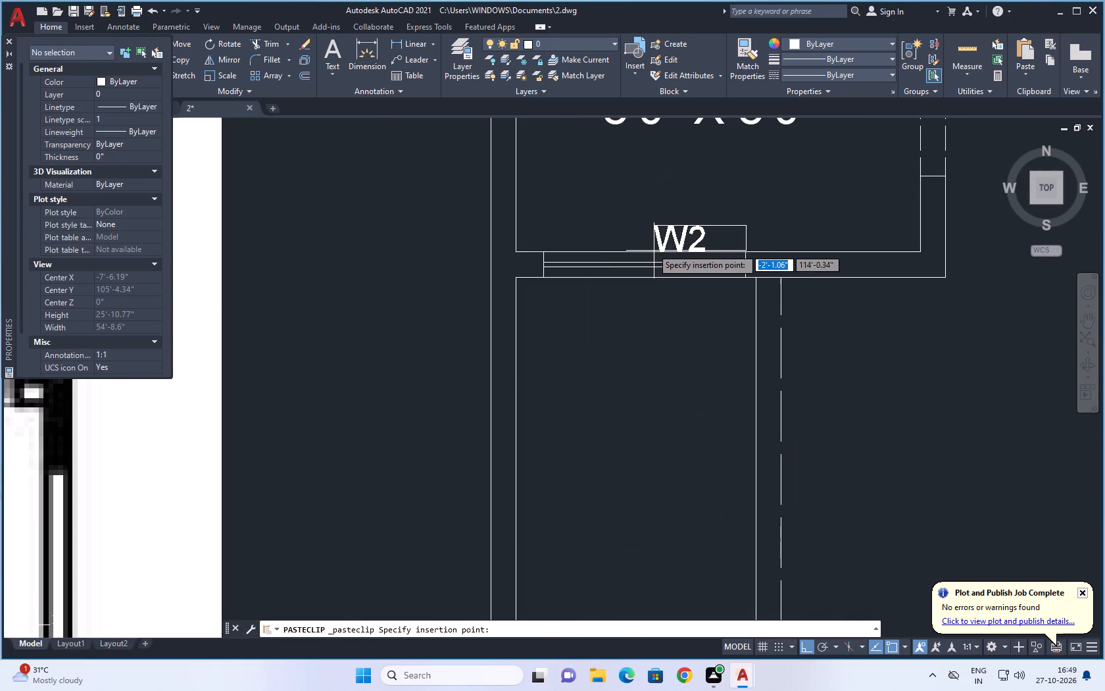
{"action": "left_click", "coordinate": [610, 245]}
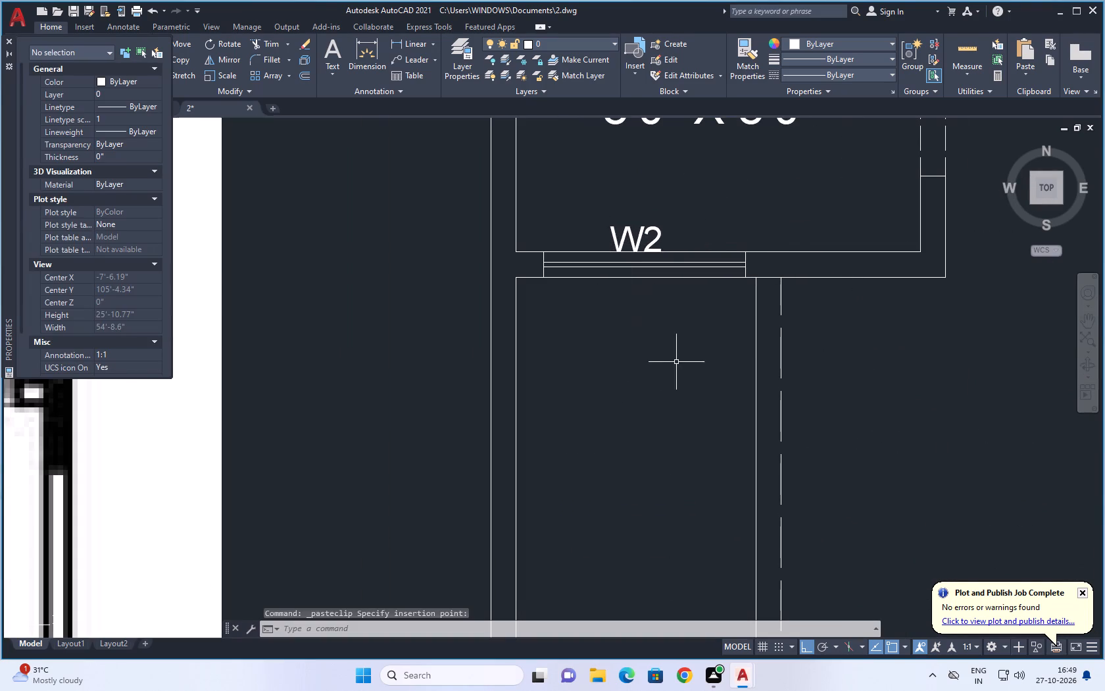
Fill the staircase's arrowhead with a solid hatch in the first floor plan.
{"action": "scroll", "coordinate": [678, 358], "scroll_direction": "down", "scroll_amount": 3}
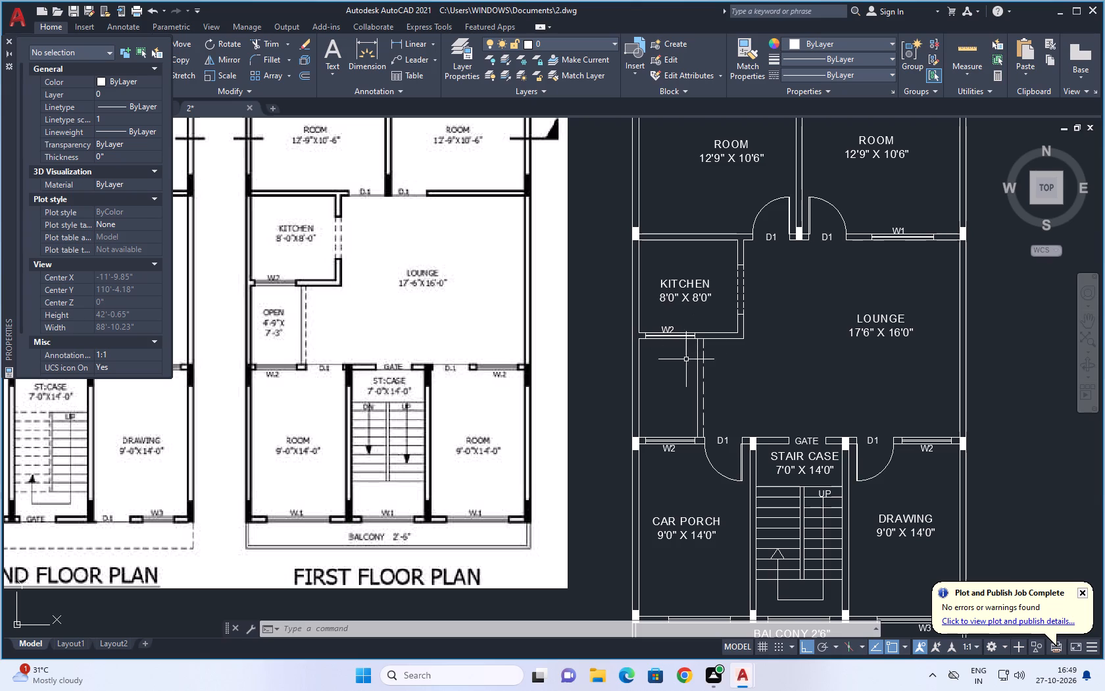
{"action": "type", "text": "H"}
{"action": "key", "text": "space"}
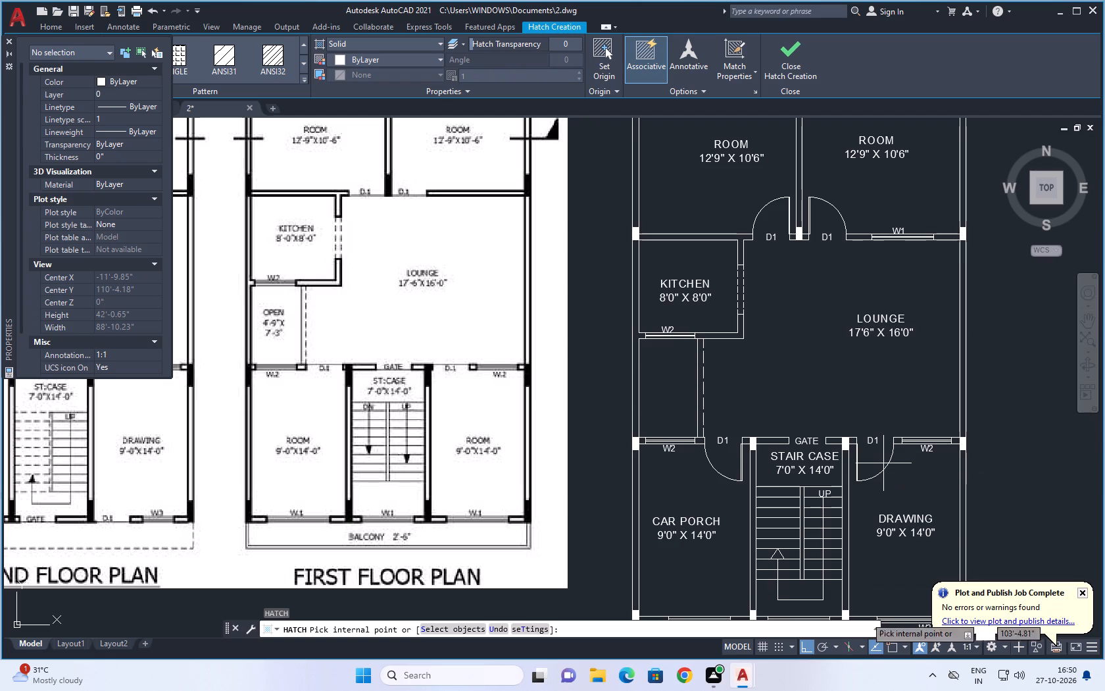
{"action": "scroll", "coordinate": [776, 562], "scroll_direction": "up", "scroll_amount": 4}
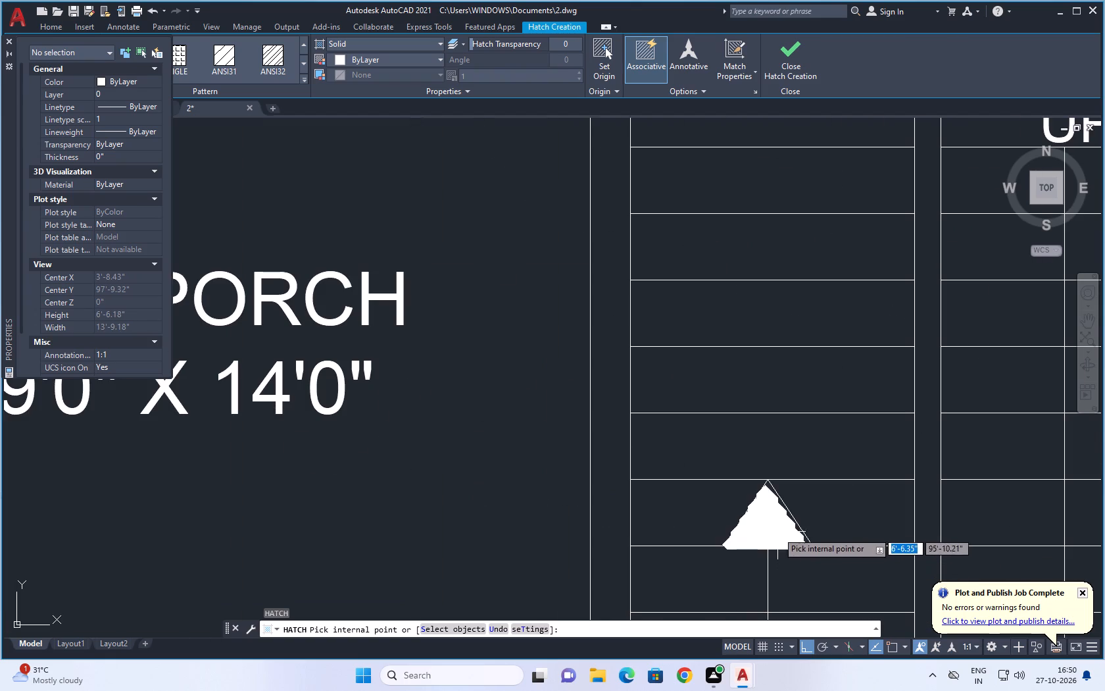
{"action": "left_click", "coordinate": [777, 532]}
{"action": "key", "text": "space"}
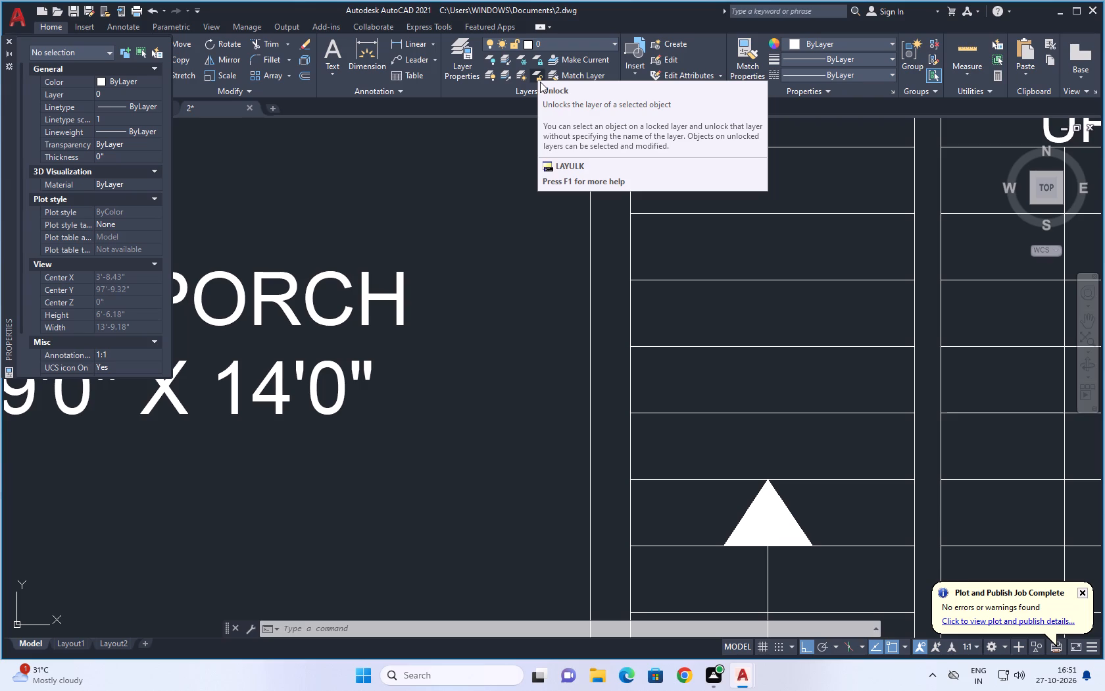
Compare the copied plan's staircase, front rooms and overall layout with the first floor plan in the reference image.
{"action": "scroll", "coordinate": [476, 276], "scroll_direction": "down", "scroll_amount": 2}
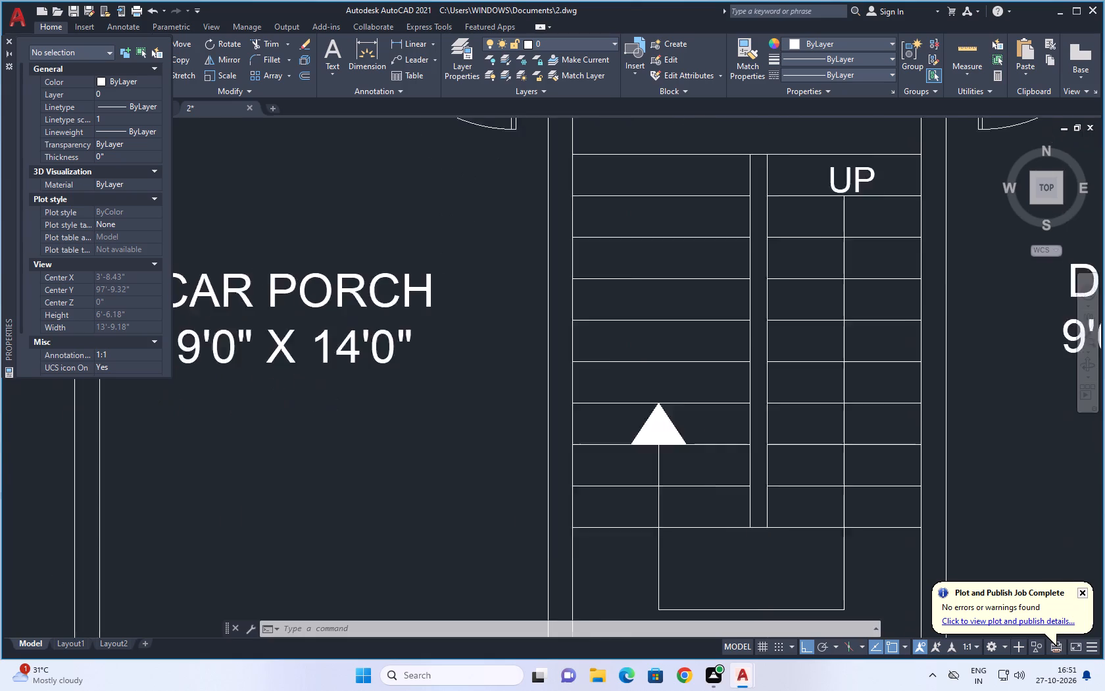
{"action": "scroll", "coordinate": [476, 278], "scroll_direction": "down", "scroll_amount": 1}
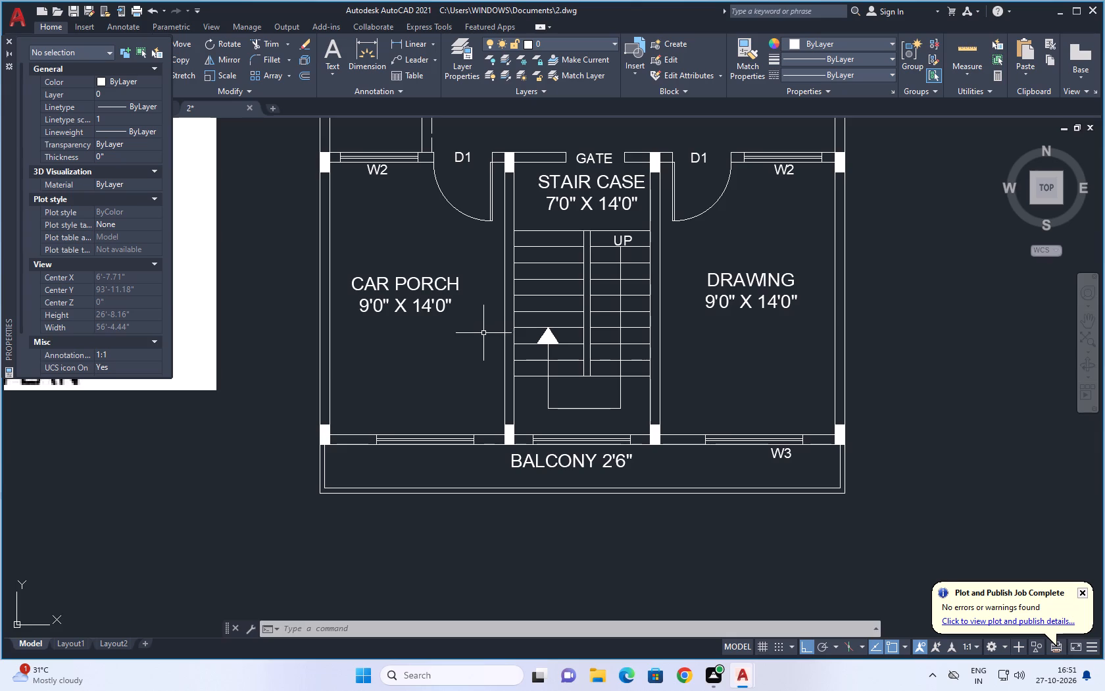
{"action": "scroll", "coordinate": [483, 335], "scroll_direction": "down", "scroll_amount": 1}
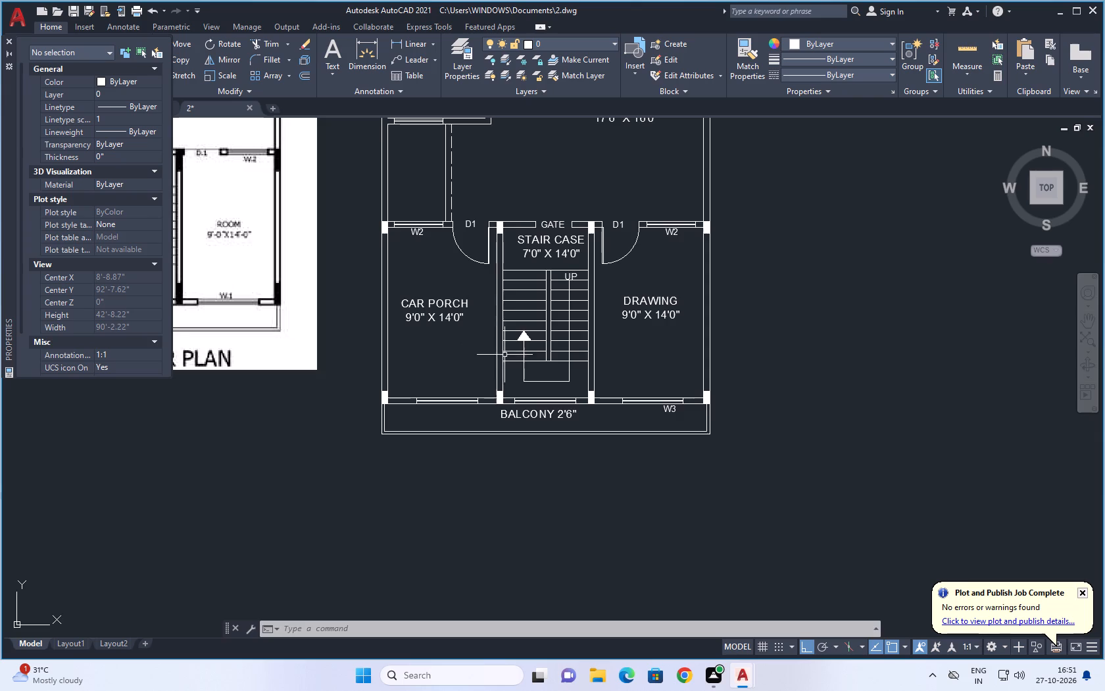
{"action": "scroll", "coordinate": [505, 364], "scroll_direction": "down", "scroll_amount": 3}
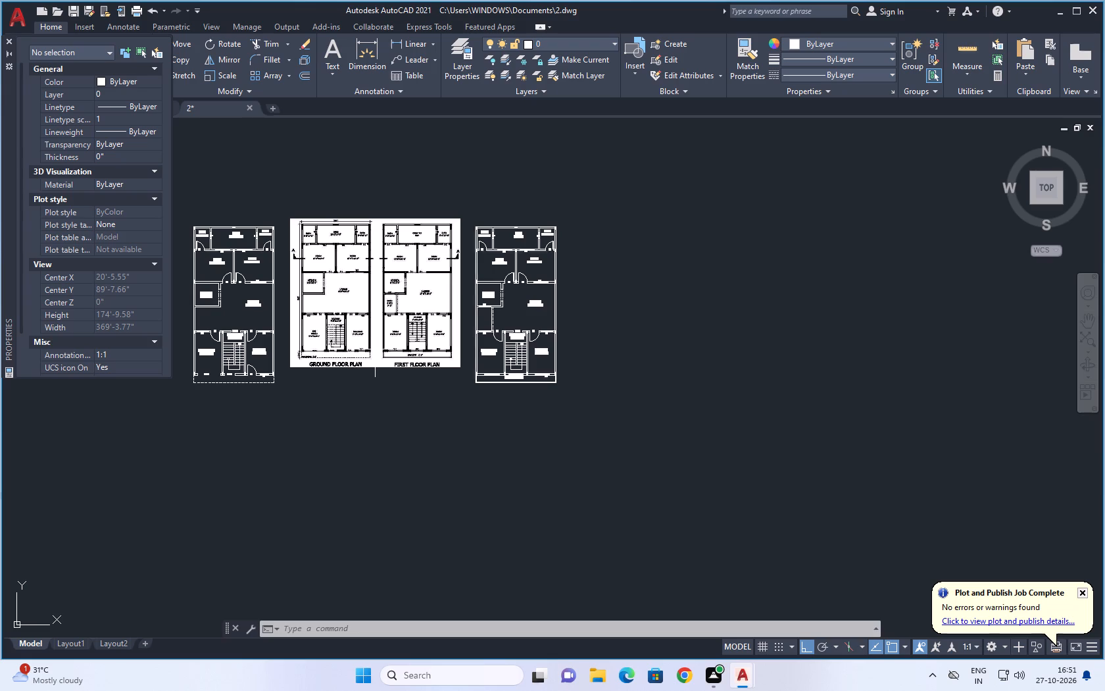
{"action": "scroll", "coordinate": [372, 317], "scroll_direction": "up", "scroll_amount": 1}
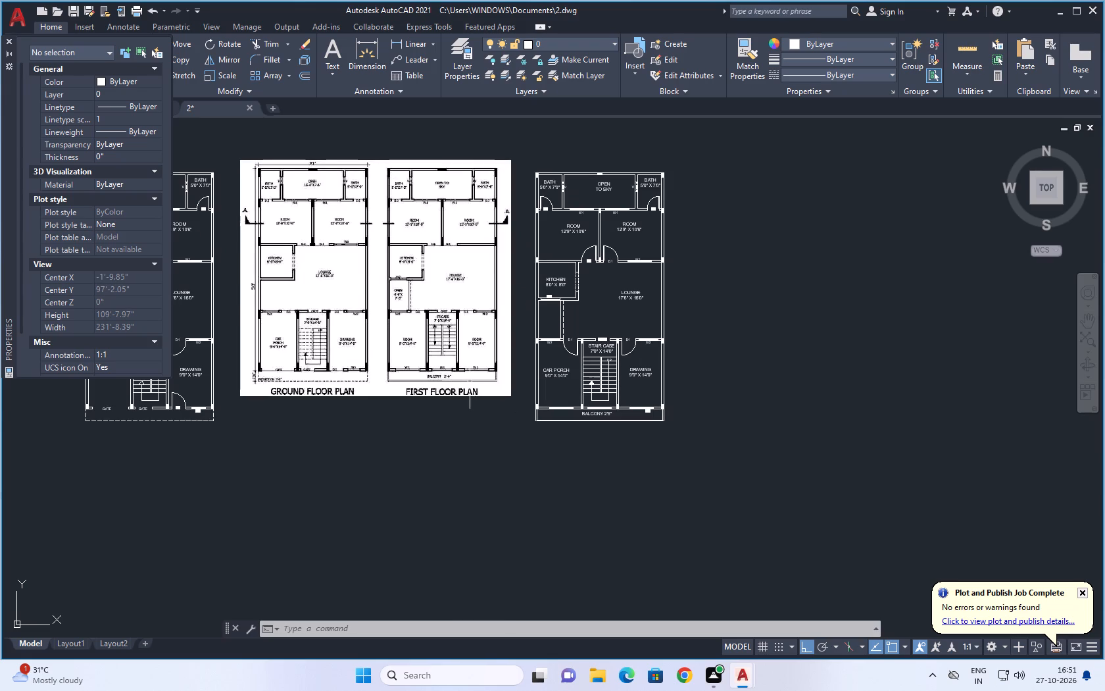
{"action": "scroll", "coordinate": [470, 381], "scroll_direction": "up", "scroll_amount": 2}
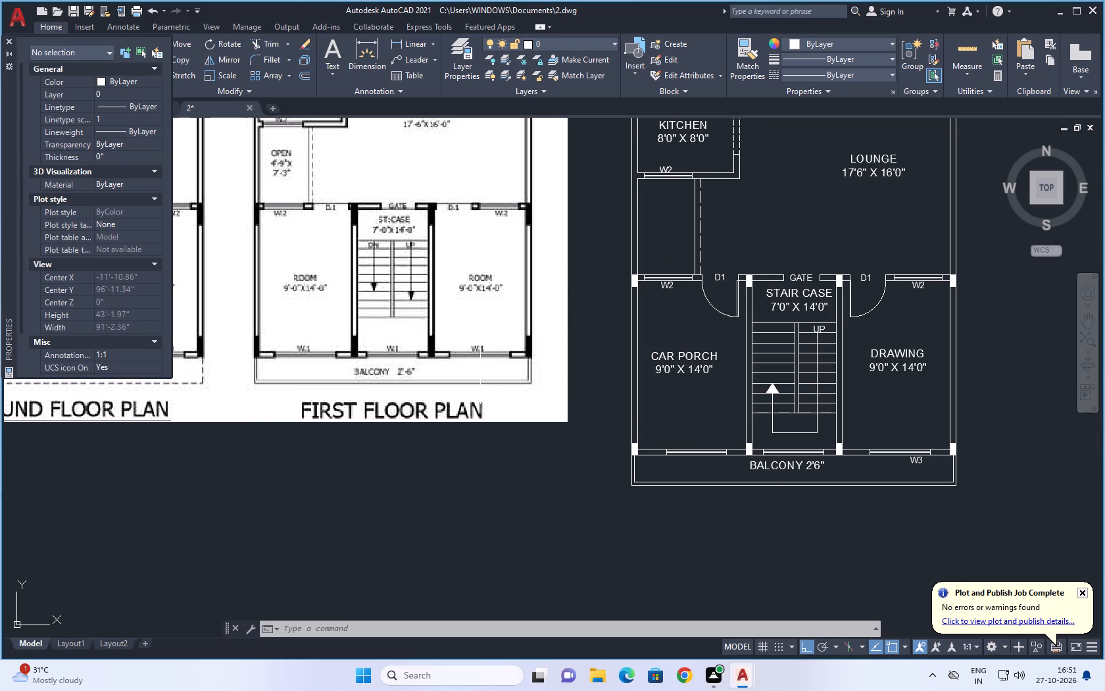
{"action": "scroll", "coordinate": [482, 376], "scroll_direction": "down", "scroll_amount": 2}
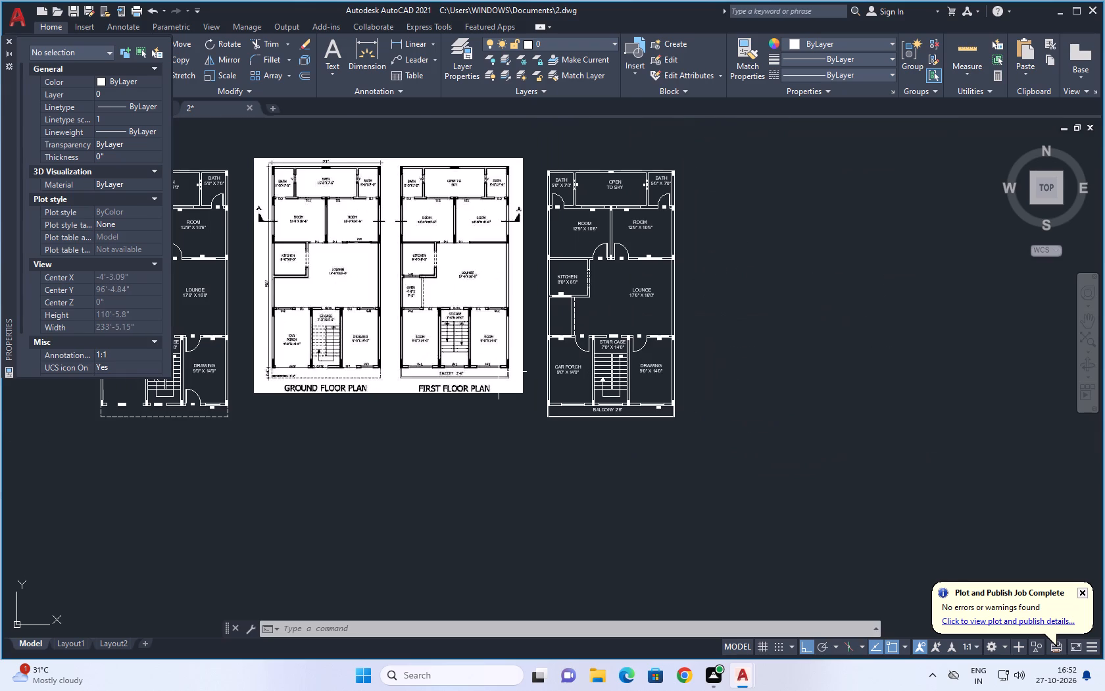
{"action": "scroll", "coordinate": [499, 372], "scroll_direction": "up", "scroll_amount": 1}
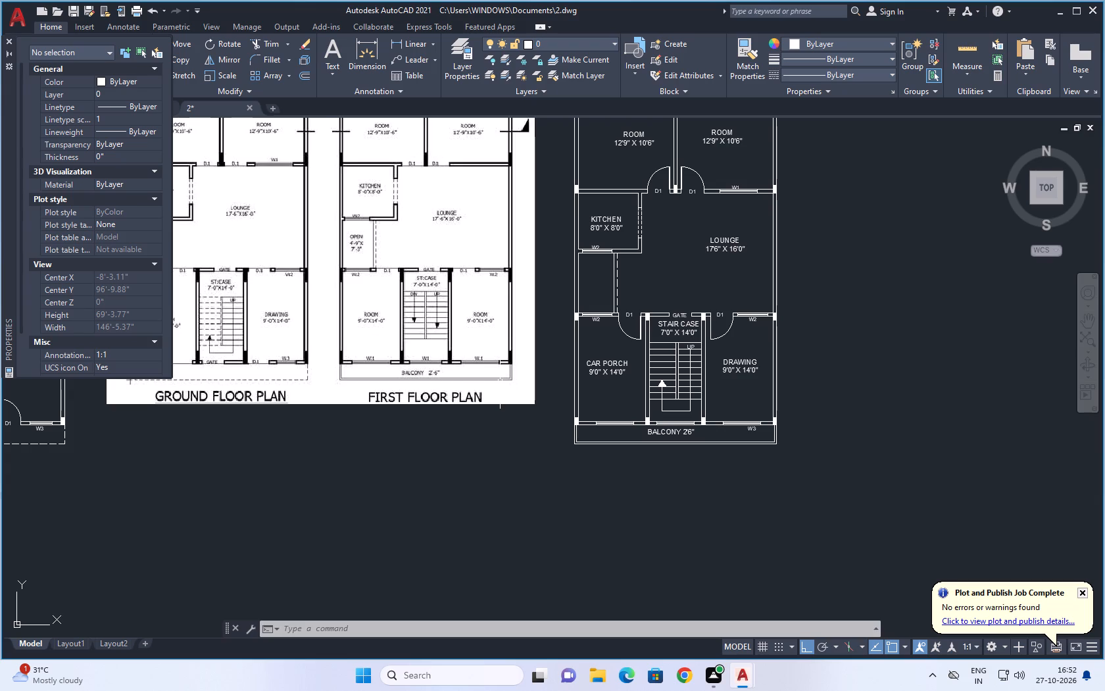
{"action": "scroll", "coordinate": [500, 382], "scroll_direction": "up", "scroll_amount": 2}
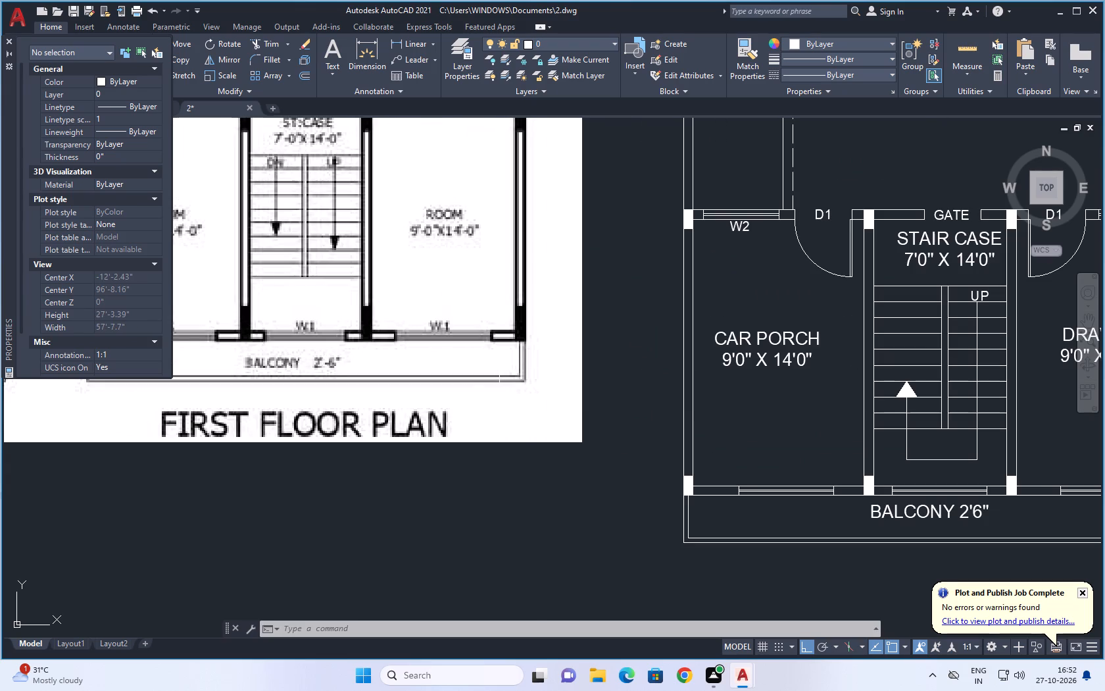
{"action": "scroll", "coordinate": [499, 386], "scroll_direction": "down", "scroll_amount": 3}
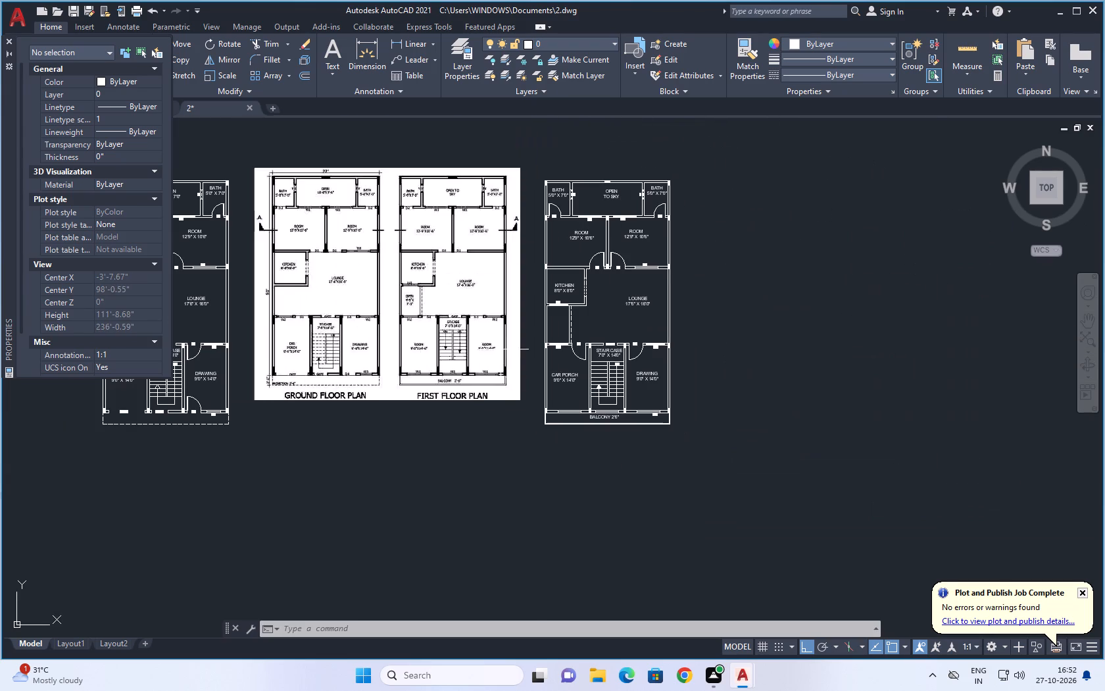
{"action": "scroll", "coordinate": [449, 172], "scroll_direction": "up", "scroll_amount": 2}
{"action": "scroll", "coordinate": [450, 215], "scroll_direction": "down", "scroll_amount": 3}
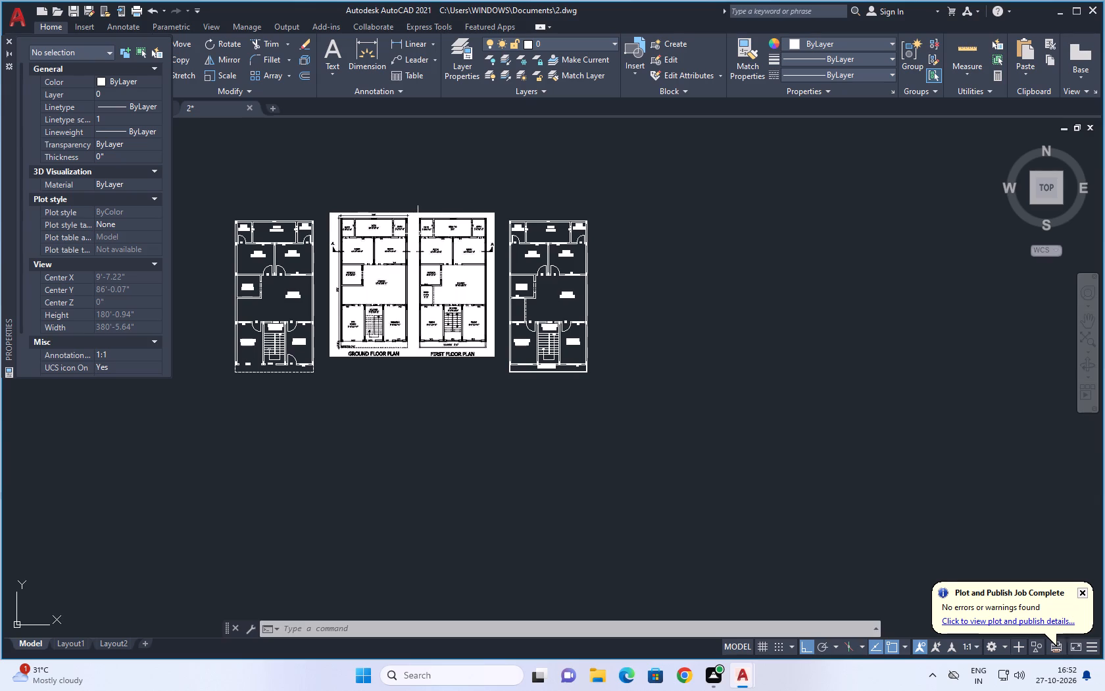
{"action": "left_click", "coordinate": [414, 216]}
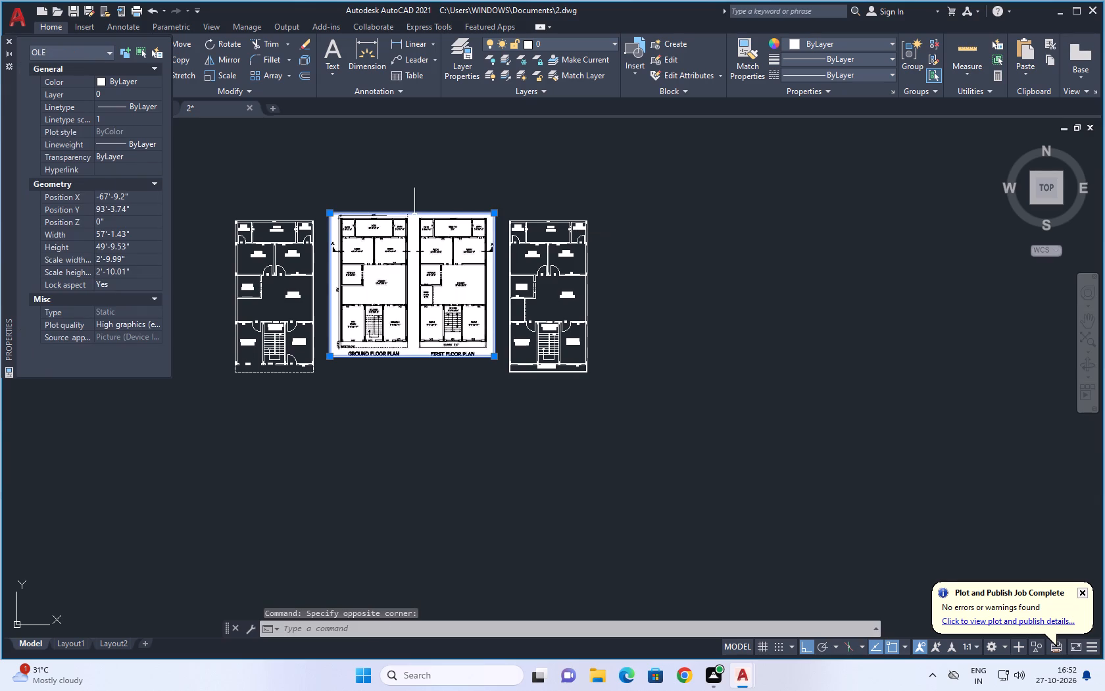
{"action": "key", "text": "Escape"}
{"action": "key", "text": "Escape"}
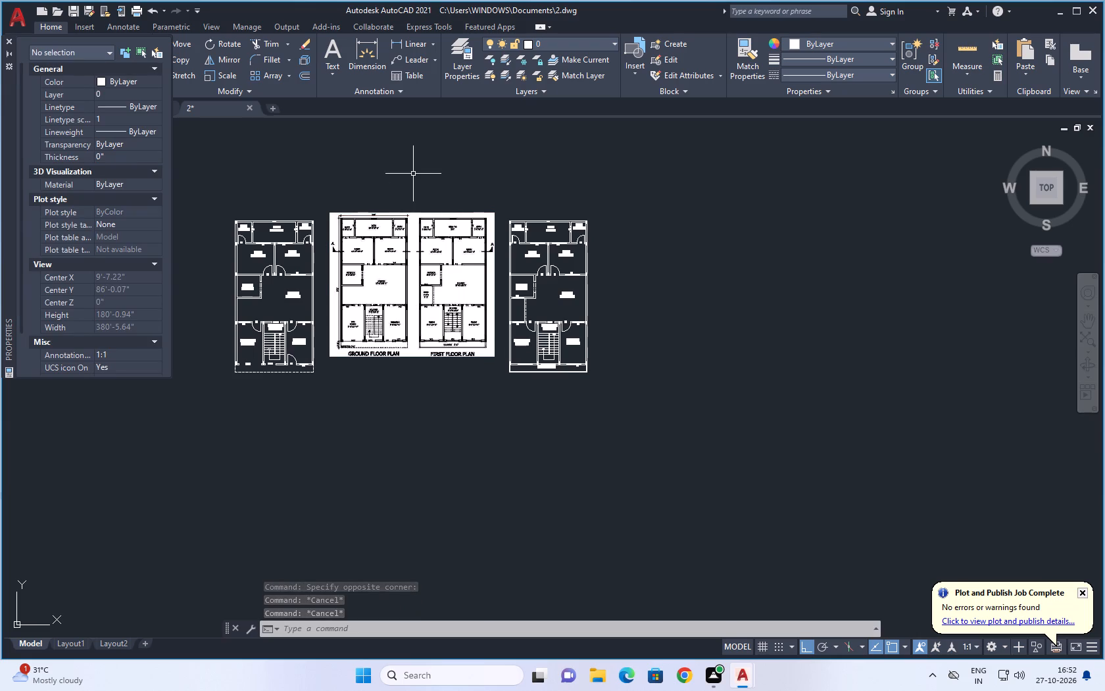
Copy the OPEN TO SKY label into the narrow area directly south of the kitchen in the first floor plan.
{"action": "scroll", "coordinate": [413, 178], "scroll_direction": "up", "scroll_amount": 2}
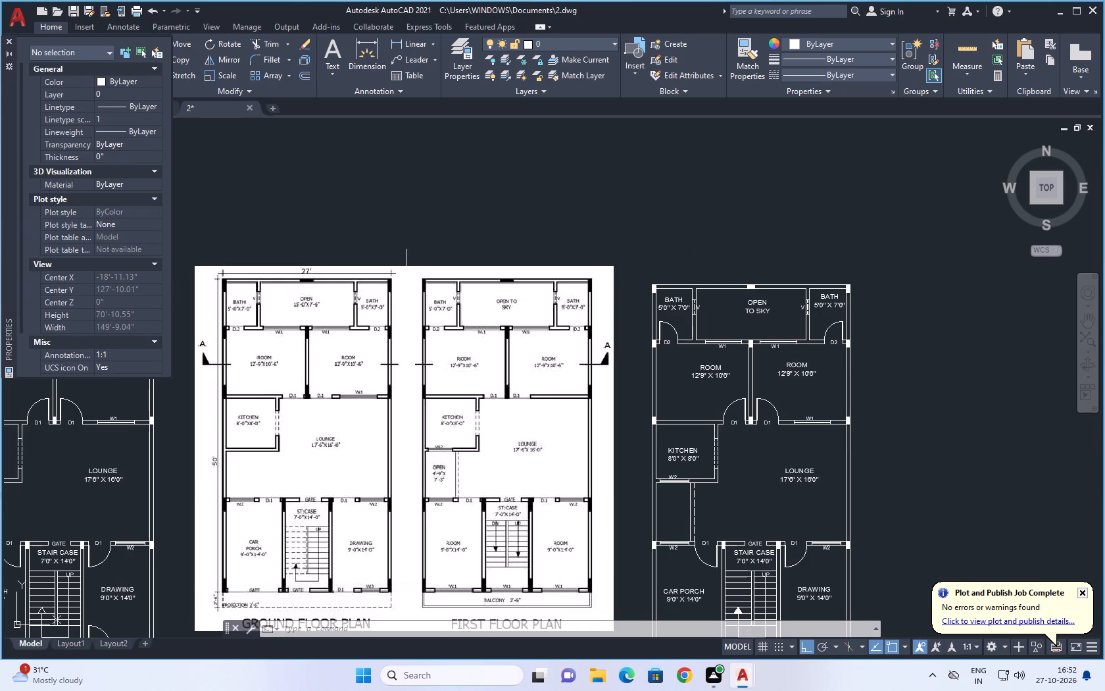
{"action": "scroll", "coordinate": [419, 279], "scroll_direction": "down", "scroll_amount": 1}
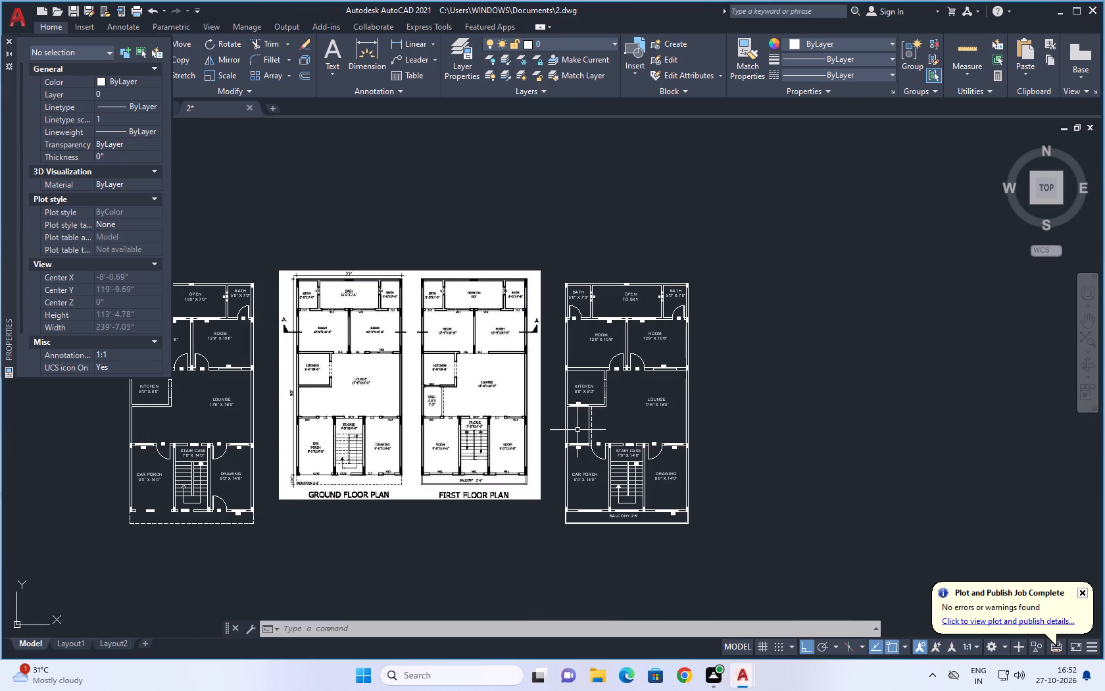
{"action": "left_click", "coordinate": [631, 294]}
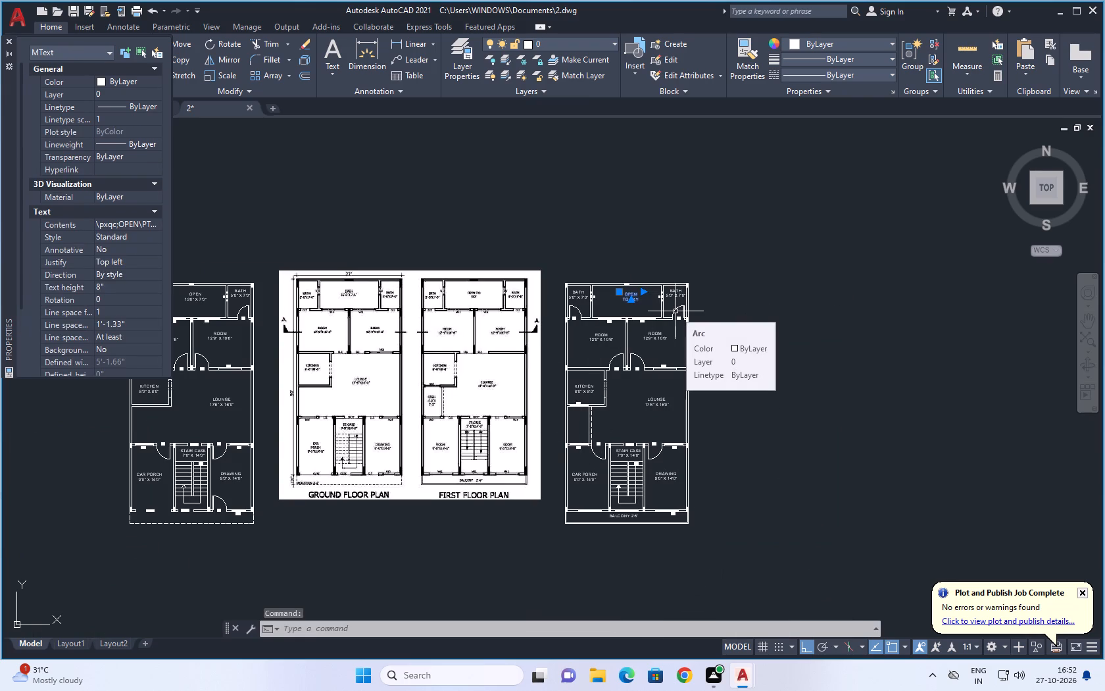
{"action": "key", "text": "ctrl+c"}
{"action": "key", "text": "ctrl+v"}
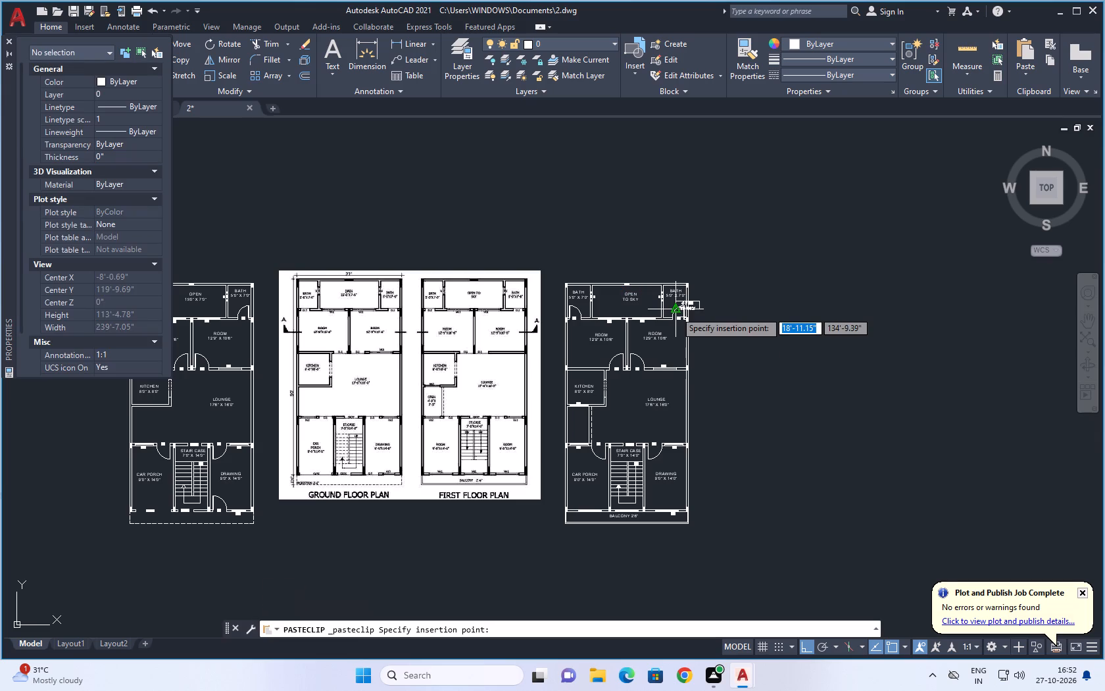
{"action": "scroll", "coordinate": [571, 442], "scroll_direction": "up", "scroll_amount": 3}
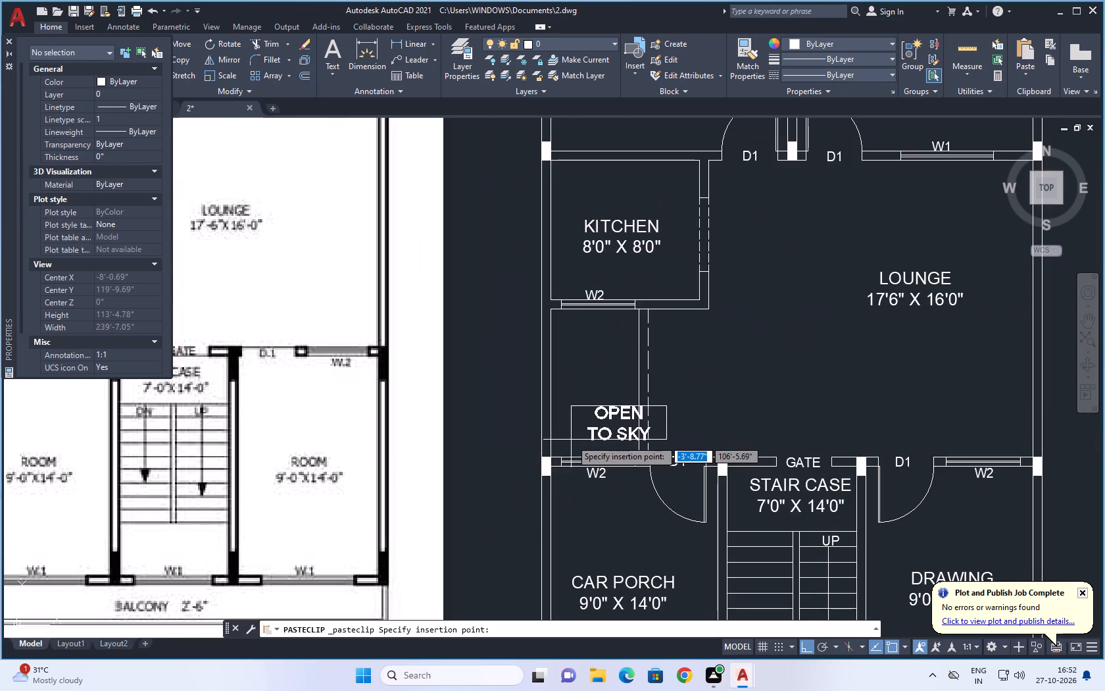
{"action": "scroll", "coordinate": [533, 455], "scroll_direction": "down", "scroll_amount": 3}
{"action": "scroll", "coordinate": [388, 413], "scroll_direction": "up", "scroll_amount": 2}
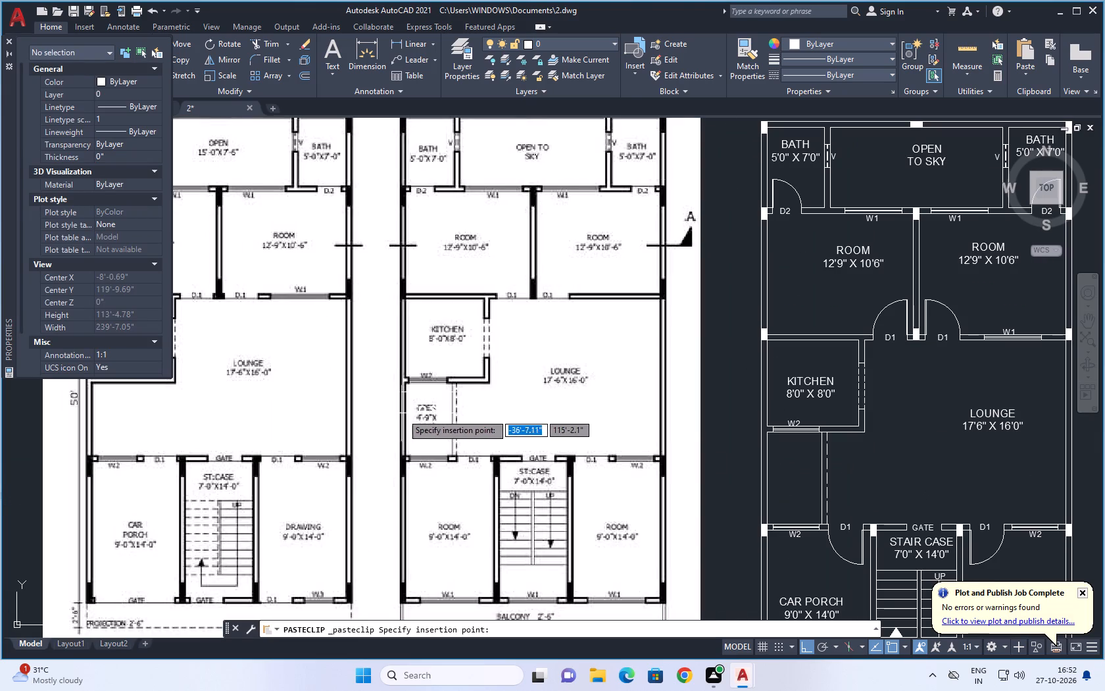
{"action": "scroll", "coordinate": [418, 434], "scroll_direction": "up", "scroll_amount": 1}
{"action": "scroll", "coordinate": [408, 428], "scroll_direction": "down", "scroll_amount": 1}
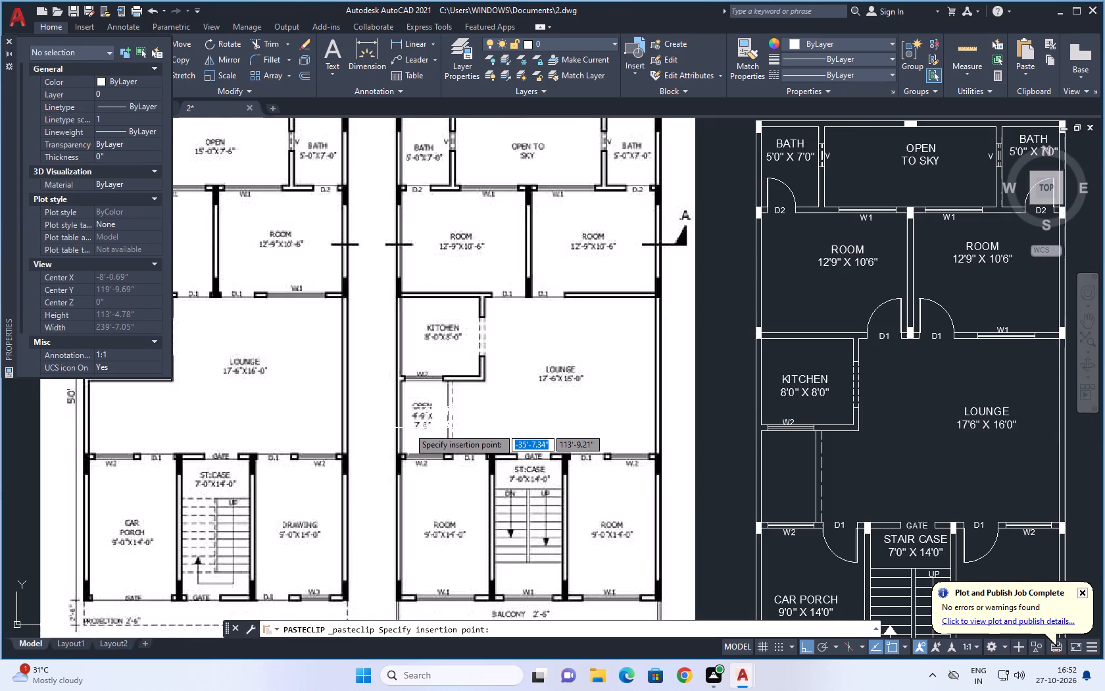
{"action": "scroll", "coordinate": [408, 428], "scroll_direction": "down", "scroll_amount": 1}
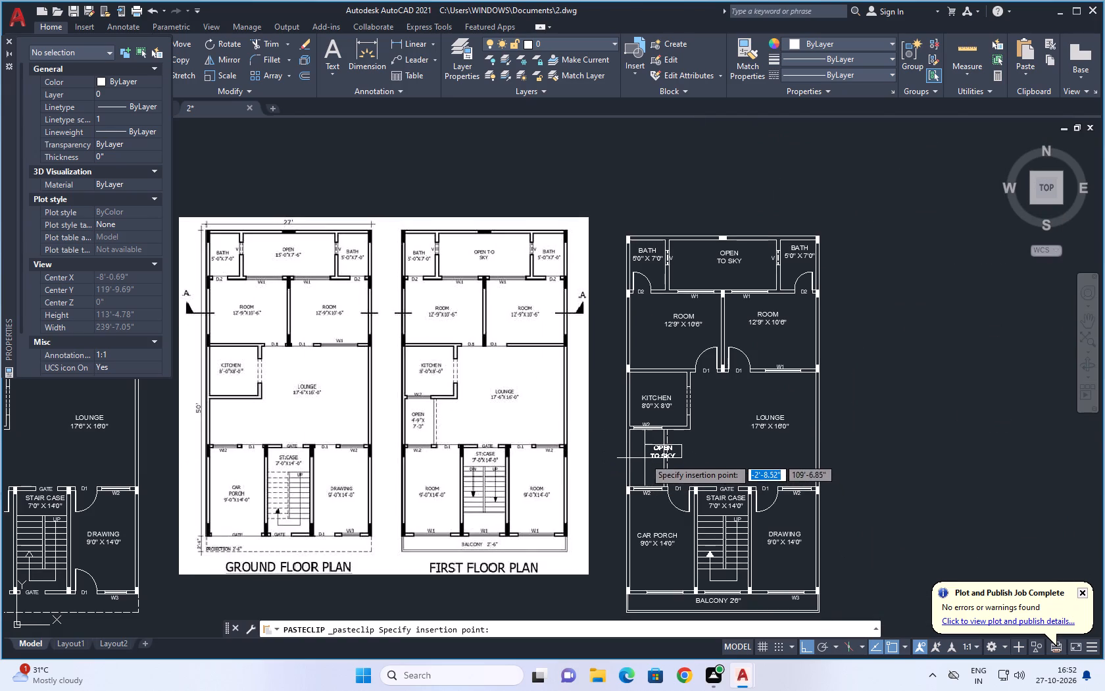
{"action": "scroll", "coordinate": [640, 455], "scroll_direction": "up", "scroll_amount": 3}
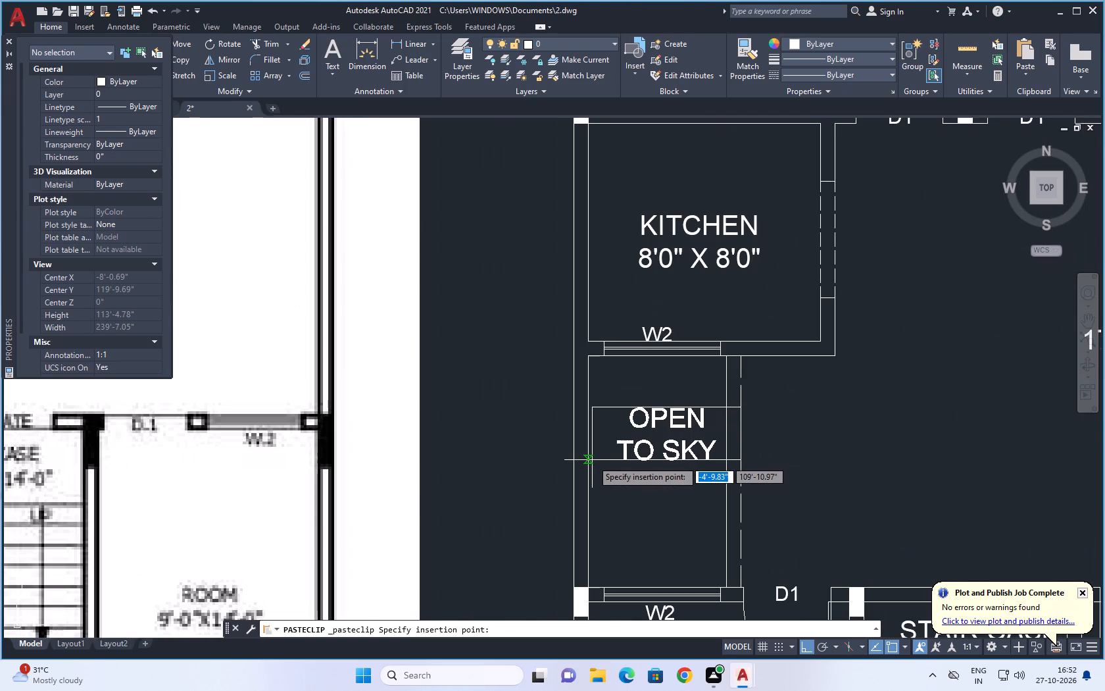
{"action": "left_click", "coordinate": [592, 460]}
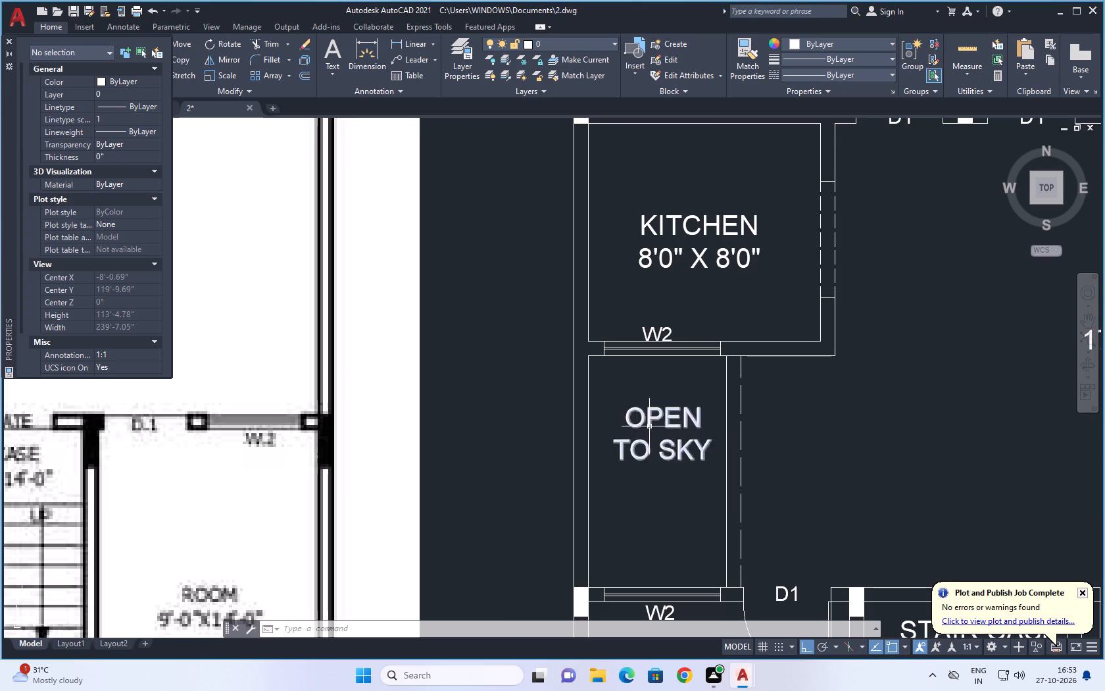
Change the copied label south of the kitchen to read OPEN with 4'9" X 7'3" on the second line.
{"action": "scroll", "coordinate": [653, 421], "scroll_direction": "down", "scroll_amount": 3}
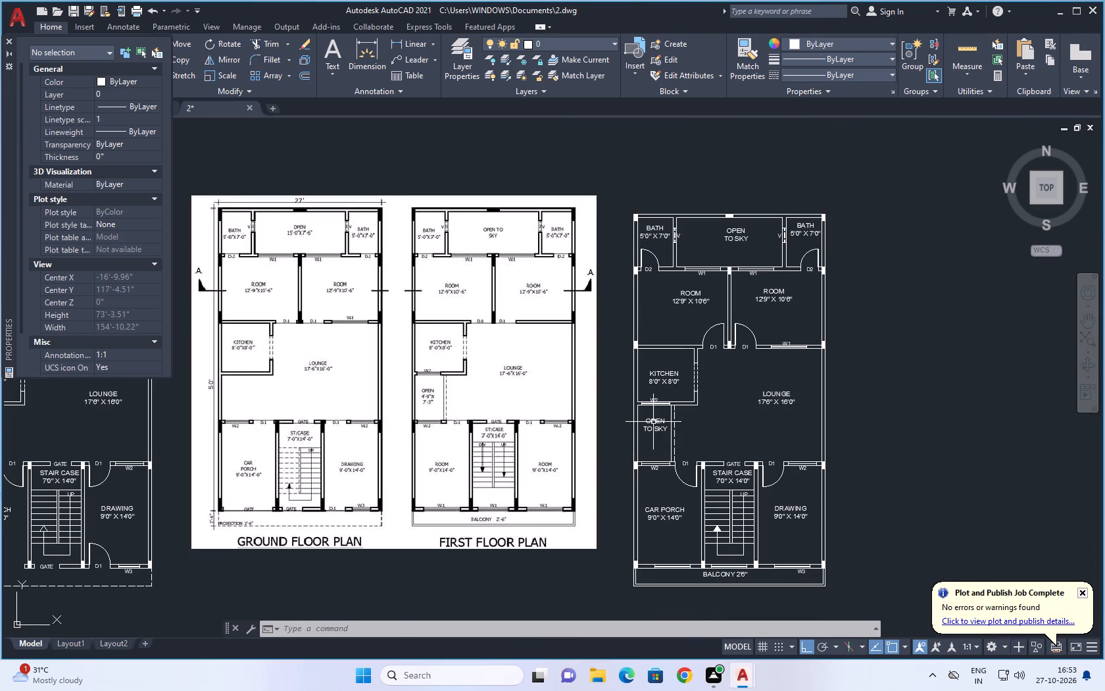
{"action": "scroll", "coordinate": [654, 421], "scroll_direction": "up", "scroll_amount": 1}
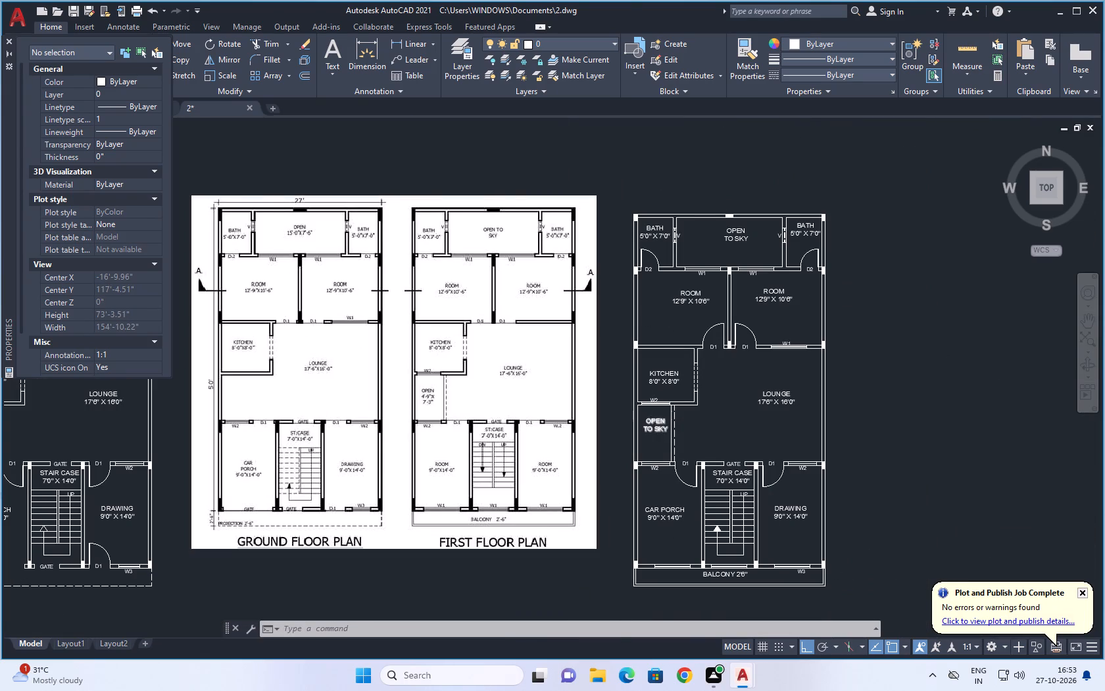
{"action": "scroll", "coordinate": [654, 421], "scroll_direction": "up", "scroll_amount": 2}
{"action": "double_click", "coordinate": [656, 424]}
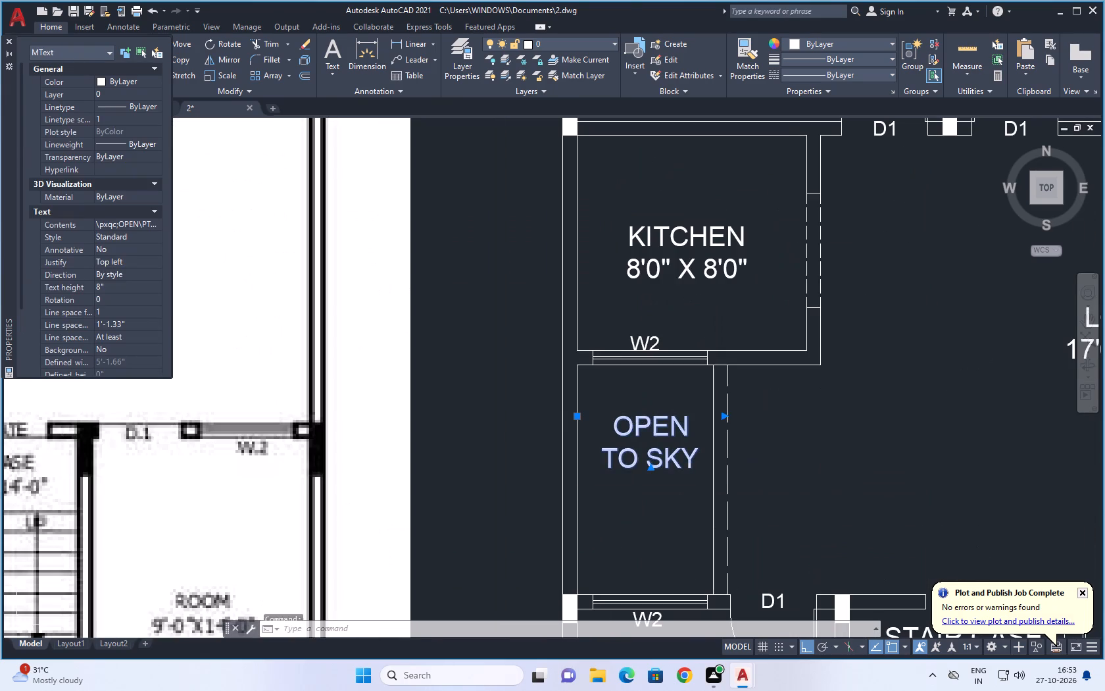
{"action": "left_click", "coordinate": [697, 464]}
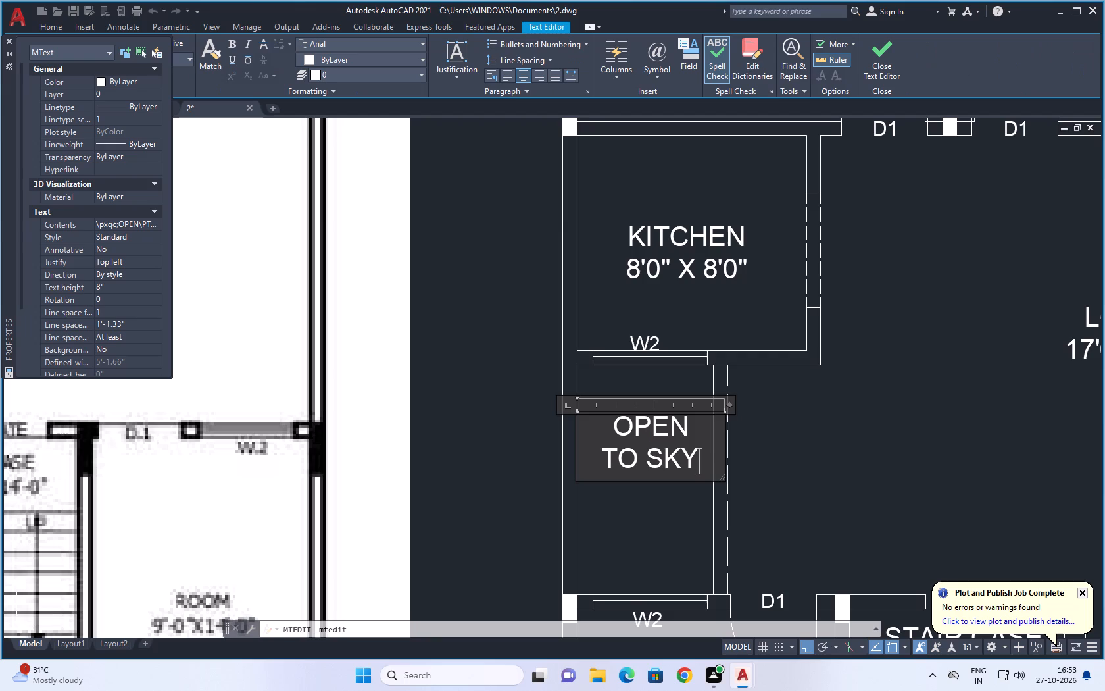
{"action": "key", "text": "BackSpace"}
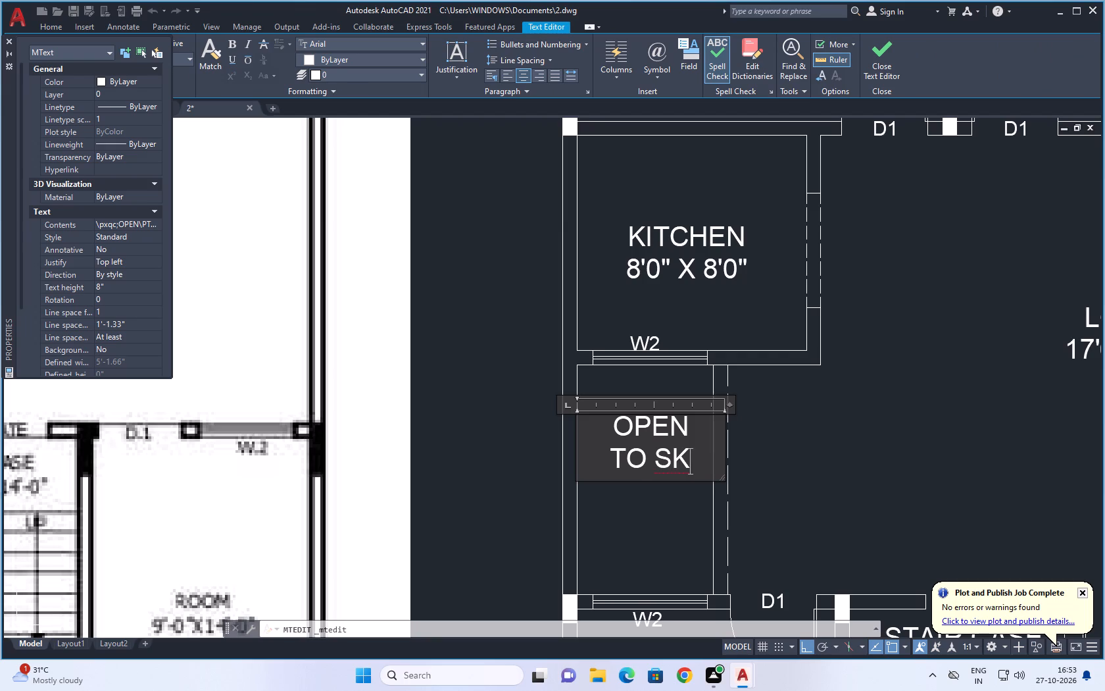
{"action": "key", "text": "BackSpace"}
{"action": "key", "text": "BackSpace"}
{"action": "key", "text": "BackSpace"}
{"action": "key", "text": "BackSpace"}
{"action": "key", "text": "BackSpace"}
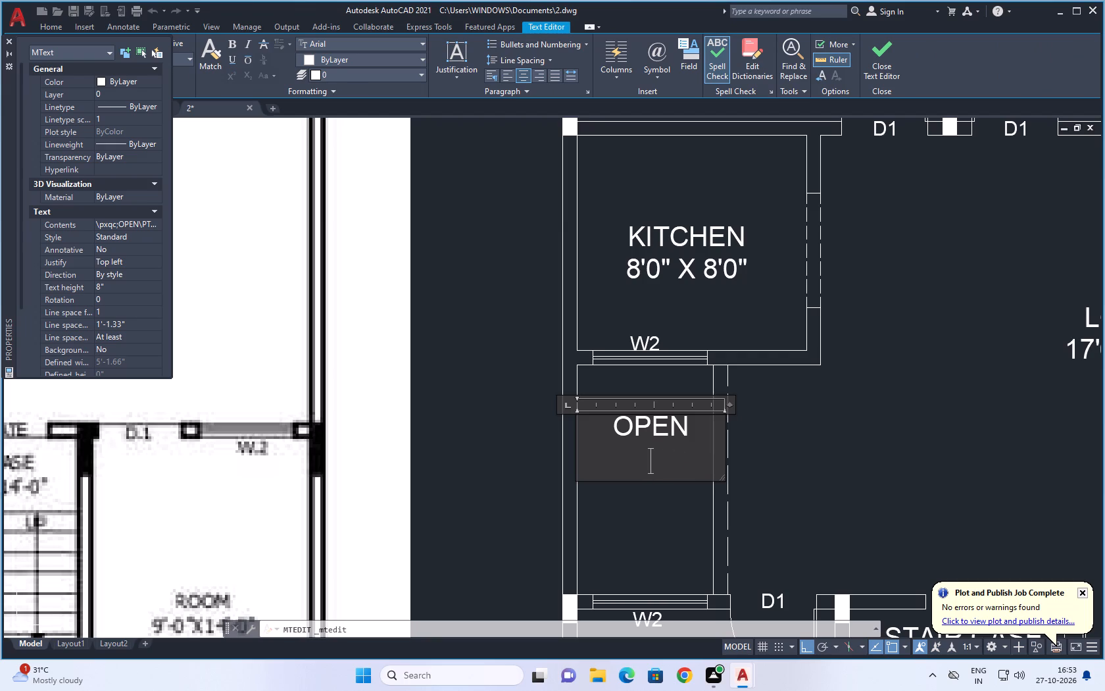
{"action": "scroll", "coordinate": [697, 463], "scroll_direction": "down", "scroll_amount": 3}
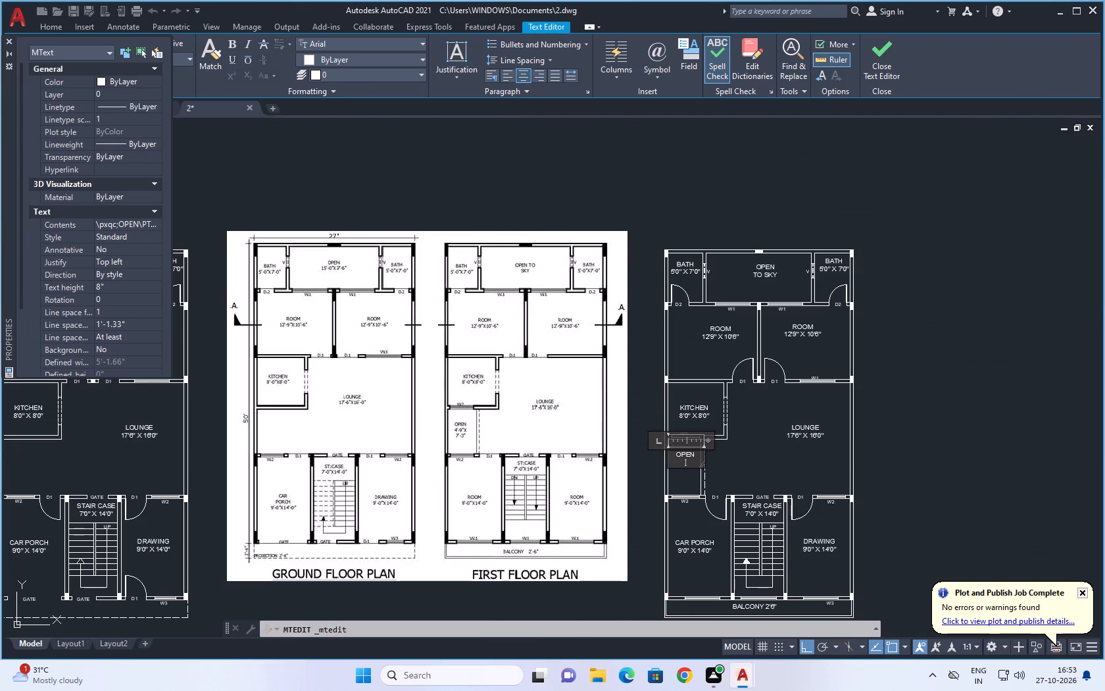
{"action": "key", "text": "4"}
{"action": "type", "text": "'9"}
{"action": "type", "text": "\" X"}
{"action": "key", "text": "space"}
{"action": "type", "text": "7"}
{"action": "key", "text": "apostrophe"}
{"action": "key", "text": "3"}
{"action": "key", "text": "shift+quotedbl"}
{"action": "scroll", "coordinate": [697, 460], "scroll_direction": "up", "scroll_amount": 1}
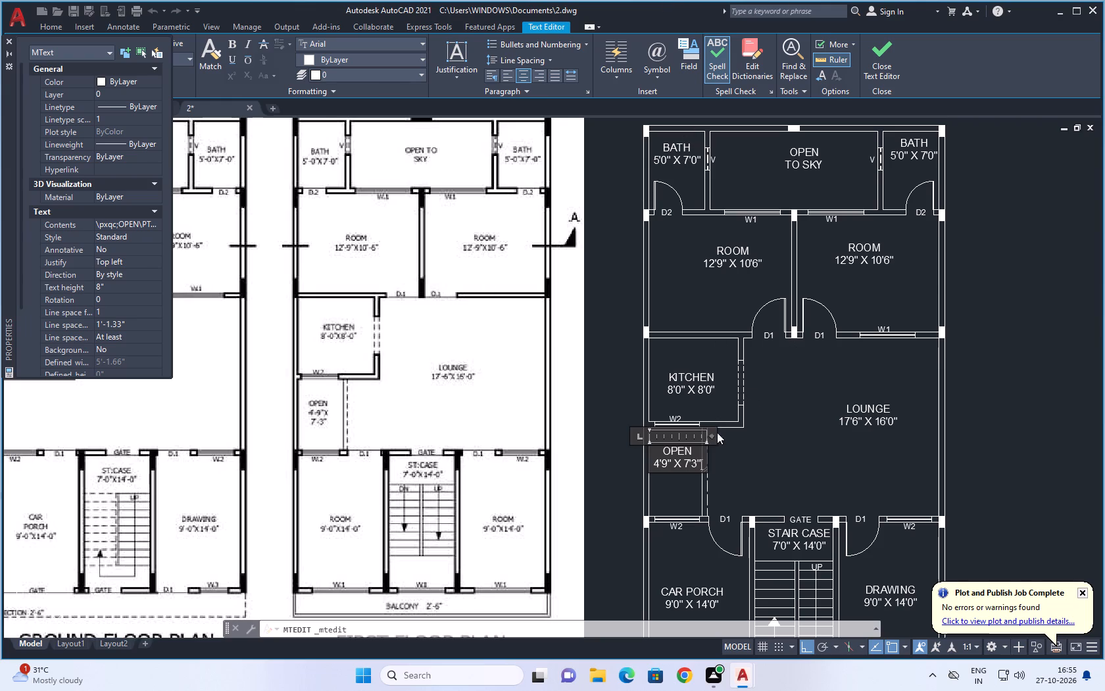
{"action": "left_click", "coordinate": [733, 460]}
Compare the OPEN area, kitchen and front rooms of the copied plan with the first floor plan in the reference image.
{"action": "scroll", "coordinate": [725, 457], "scroll_direction": "down", "scroll_amount": 1}
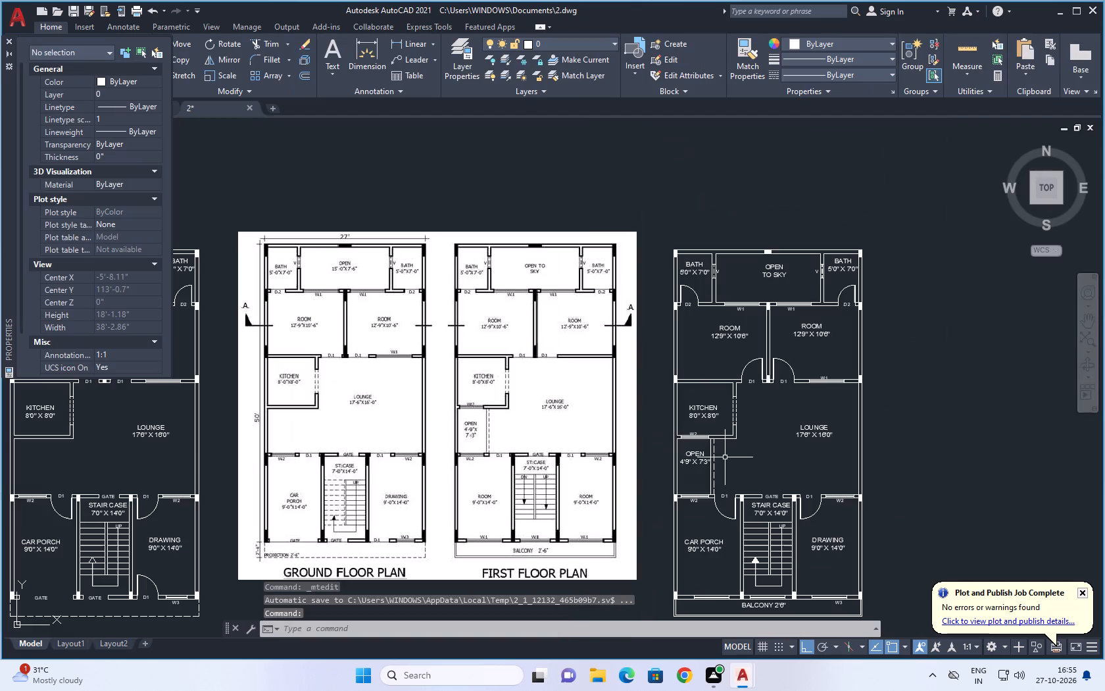
{"action": "scroll", "coordinate": [540, 446], "scroll_direction": "up", "scroll_amount": 3}
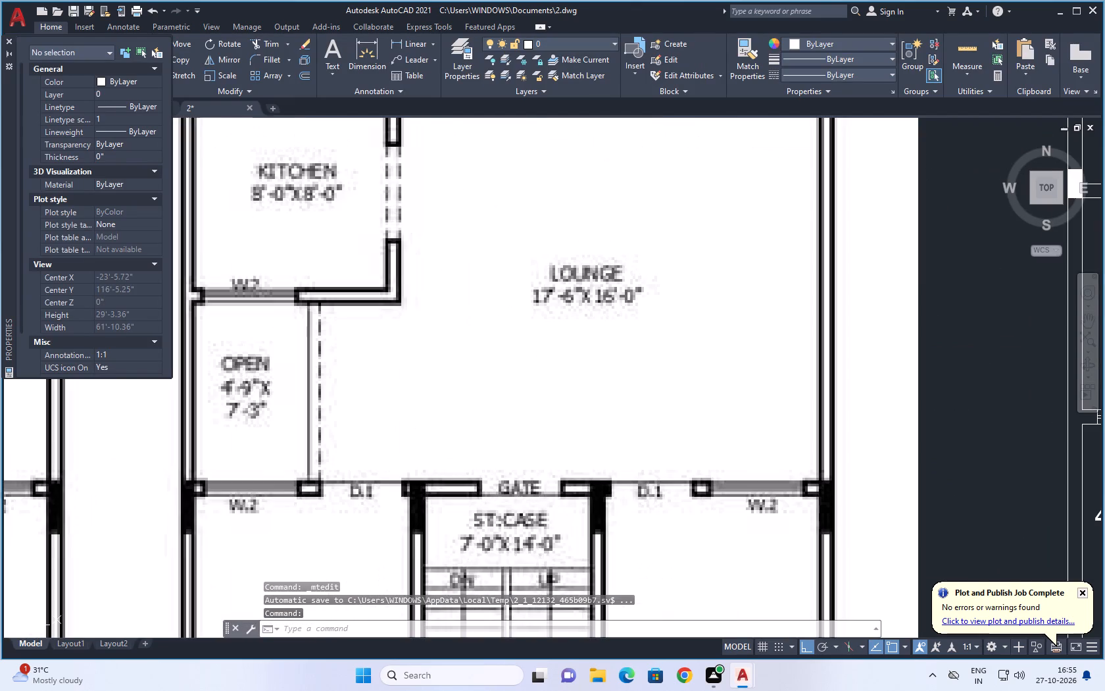
{"action": "scroll", "coordinate": [539, 396], "scroll_direction": "down", "scroll_amount": 3}
{"action": "scroll", "coordinate": [652, 419], "scroll_direction": "up", "scroll_amount": 1}
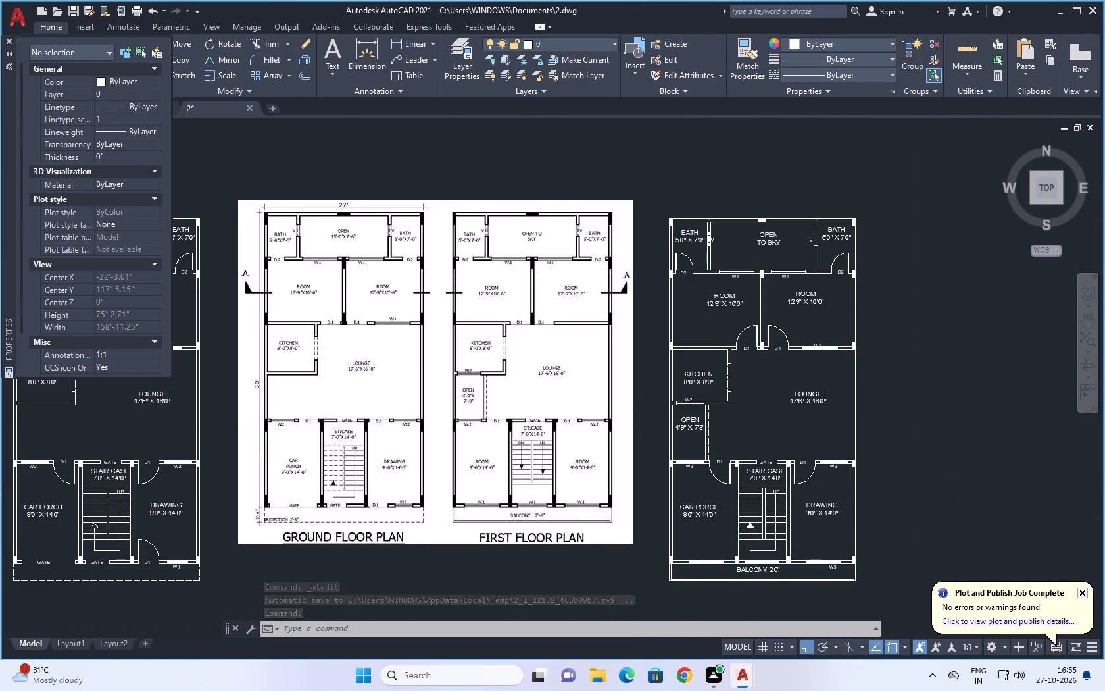
{"action": "scroll", "coordinate": [676, 427], "scroll_direction": "up", "scroll_amount": 3}
{"action": "scroll", "coordinate": [738, 450], "scroll_direction": "down", "scroll_amount": 2}
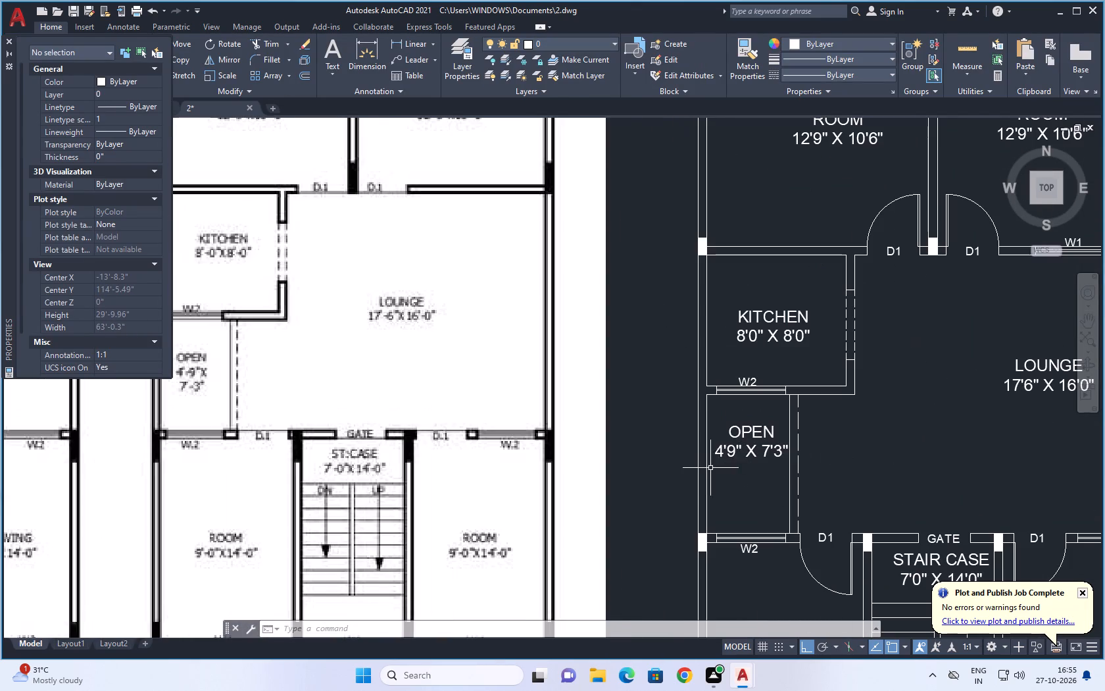
{"action": "scroll", "coordinate": [772, 453], "scroll_direction": "up", "scroll_amount": 1}
{"action": "scroll", "coordinate": [772, 453], "scroll_direction": "down", "scroll_amount": 2}
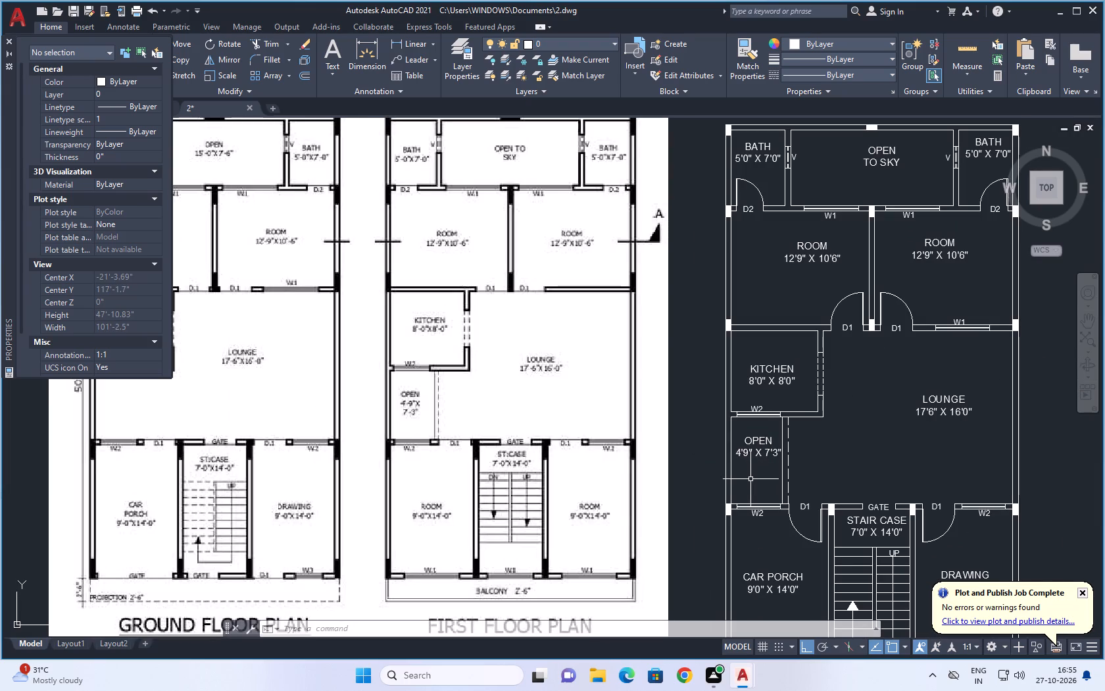
{"action": "scroll", "coordinate": [754, 426], "scroll_direction": "down", "scroll_amount": 1}
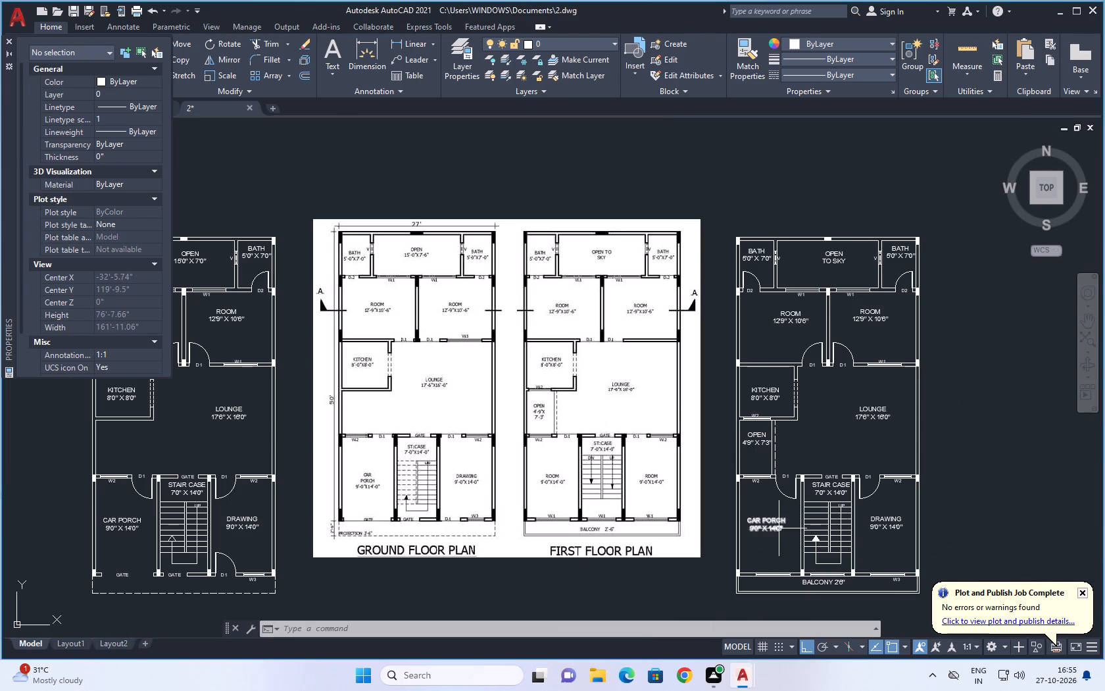
Rename the CAR PORCH label in the first floor plan as ROOM, keeping its 9'0" X 14'0" size line.
{"action": "scroll", "coordinate": [779, 528], "scroll_direction": "up", "scroll_amount": 3}
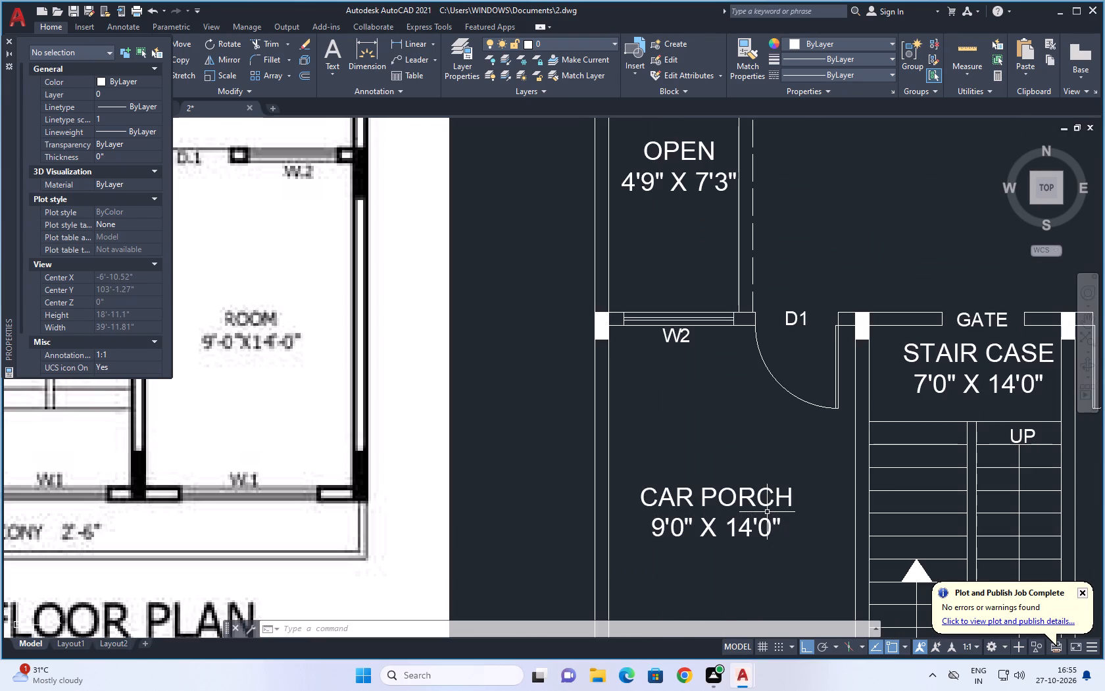
{"action": "double_click", "coordinate": [759, 498]}
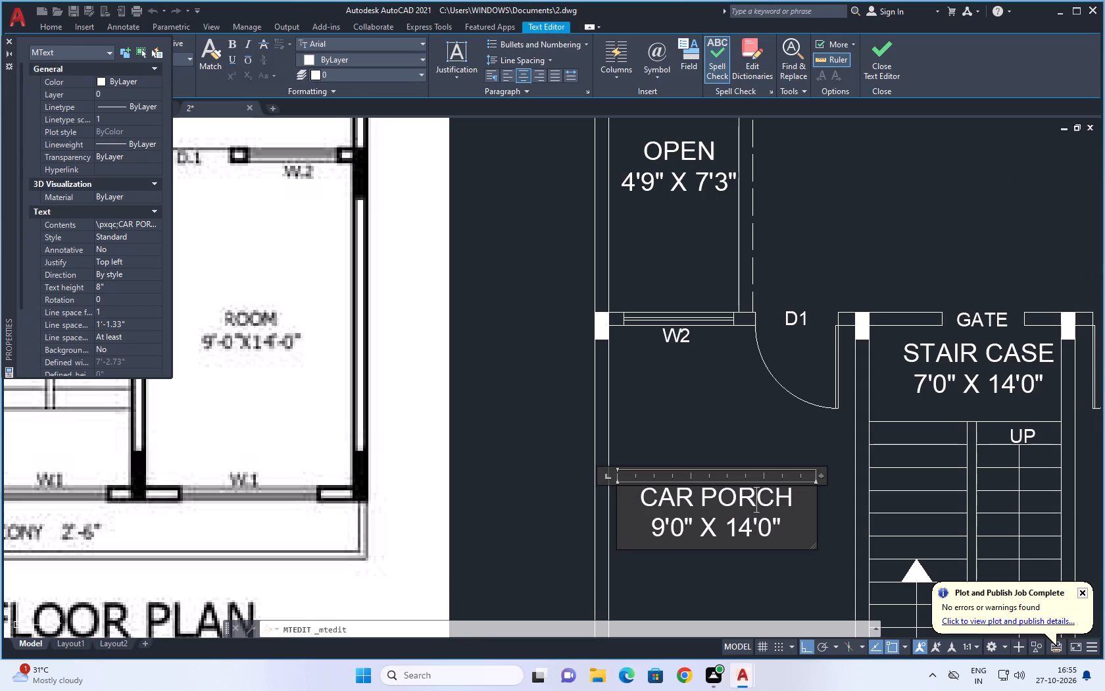
{"action": "left_click", "coordinate": [793, 499]}
{"action": "key", "text": "BackSpace"}
{"action": "key", "text": "BackSpace"}
{"action": "key", "text": "BackSpace"}
{"action": "key", "text": "BackSpace"}
{"action": "key", "text": "BackSpace"}
{"action": "key", "text": "BackSpace"}
{"action": "key", "text": "BackSpace"}
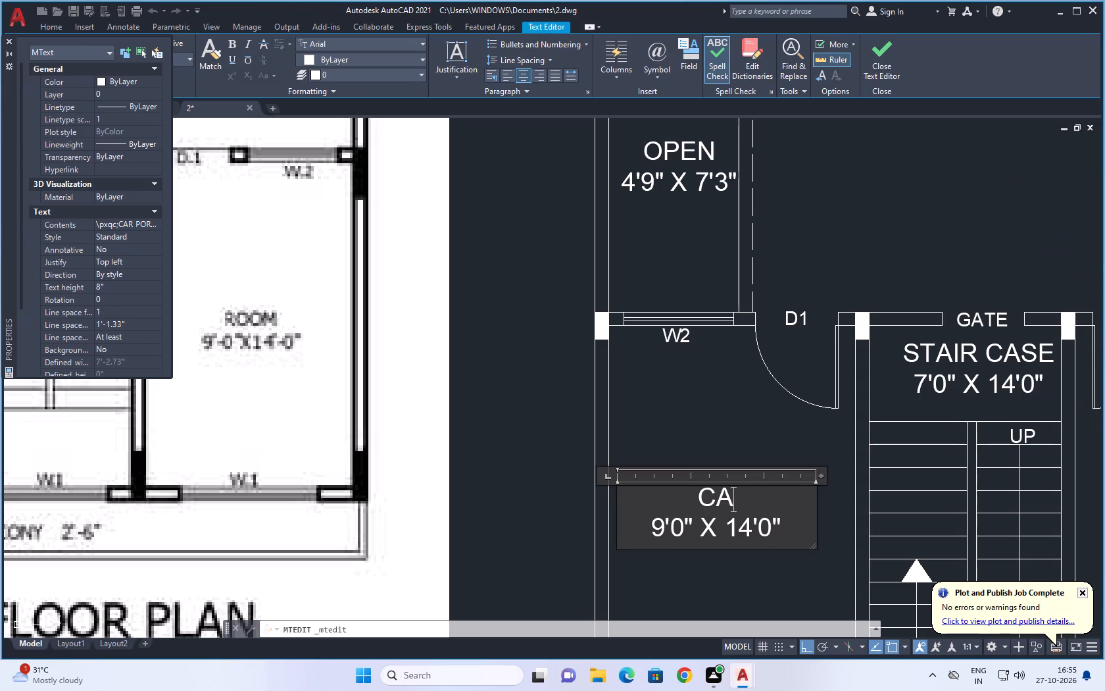
{"action": "key", "text": "BackSpace"}
{"action": "key", "text": "BackSpace"}
{"action": "key", "text": "r"}
{"action": "type", "text": "OO"}
{"action": "key", "text": "m"}
{"action": "left_click", "coordinate": [780, 586]}
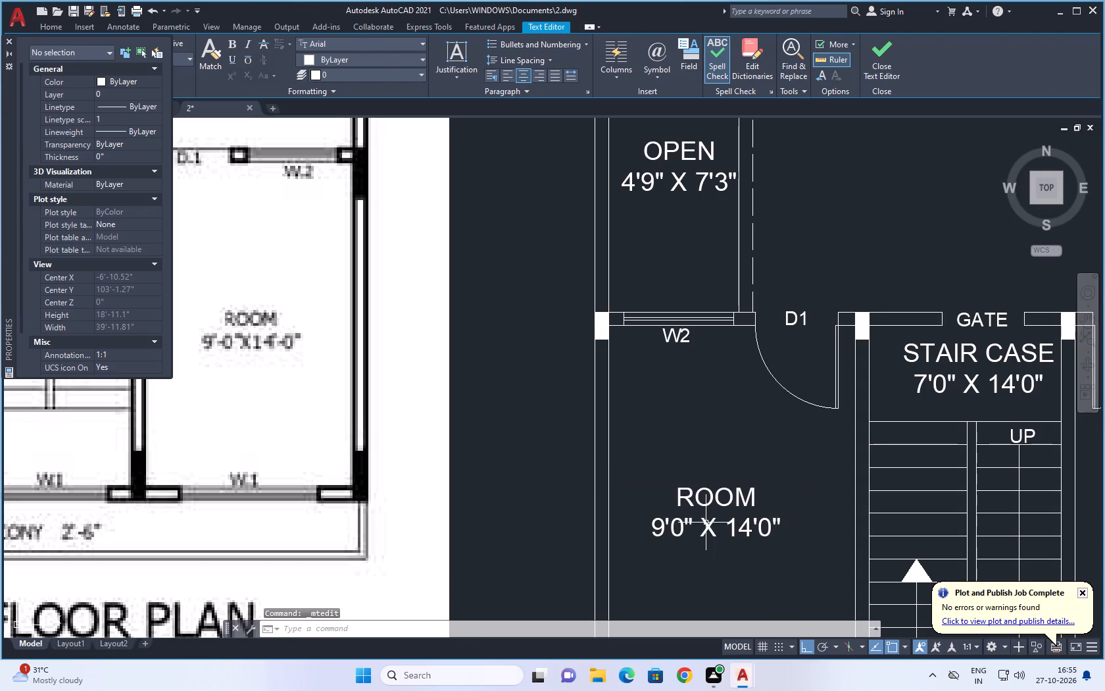
Delete the DRAWING label from the room east of the staircase in the first floor plan.
{"action": "scroll", "coordinate": [660, 432], "scroll_direction": "down", "scroll_amount": 4}
{"action": "left_click", "coordinate": [741, 443]}
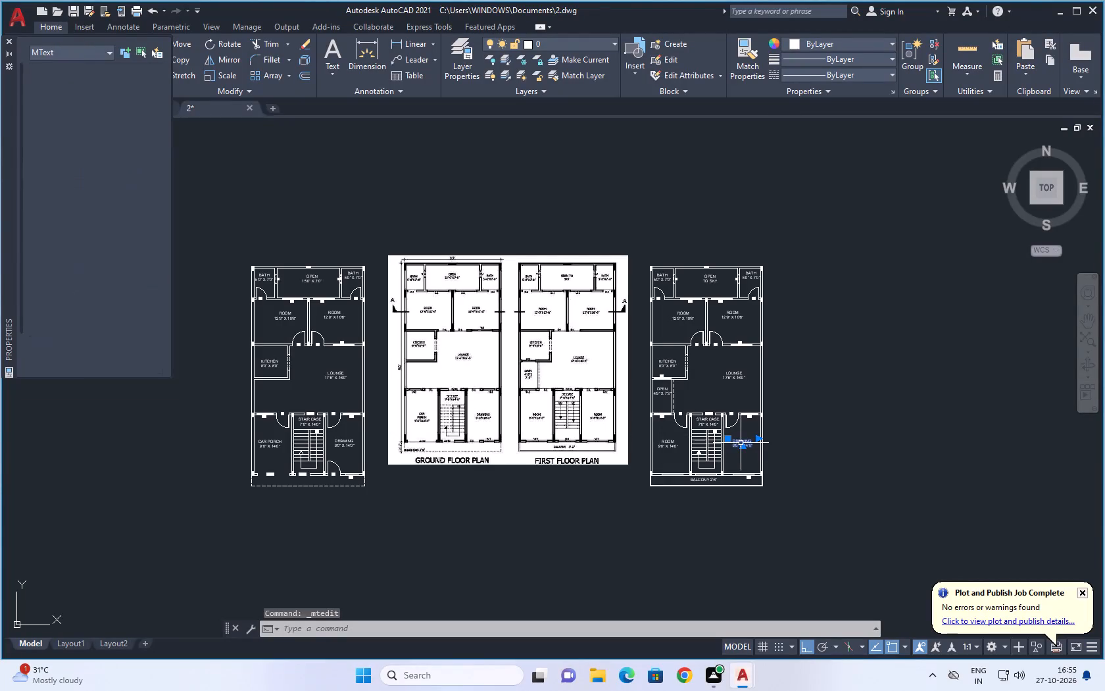
{"action": "key", "text": "Delete"}
Copy the ROOM 9'0" X 14'0" label from the room west of the staircase into the room east of it.
{"action": "left_click", "coordinate": [670, 436]}
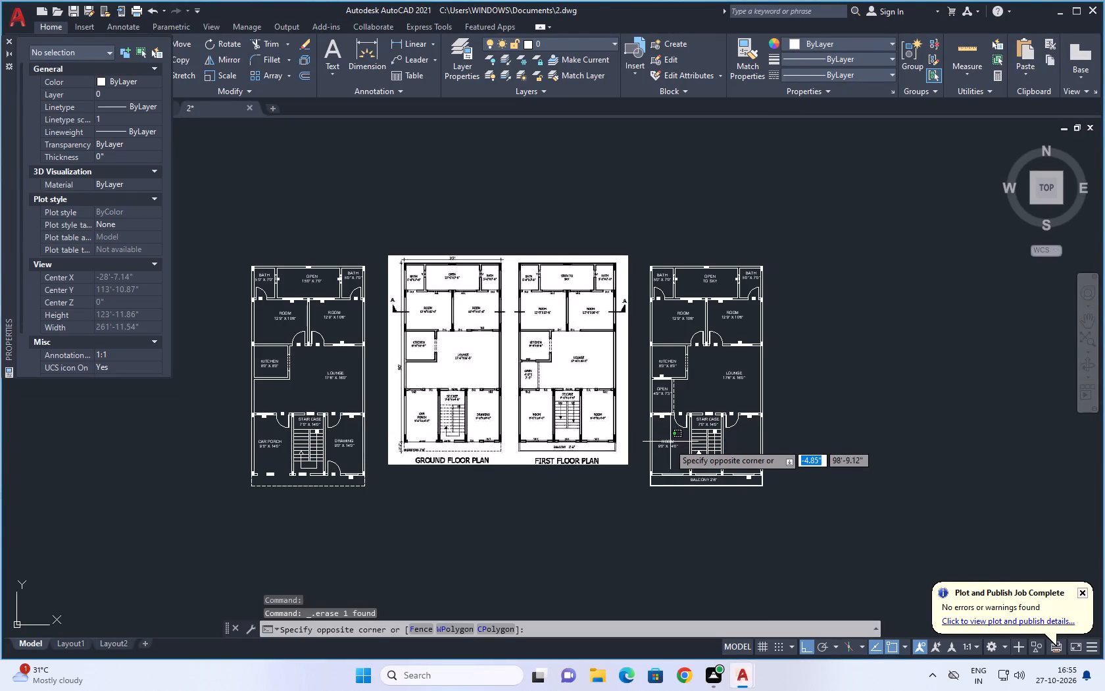
{"action": "left_click", "coordinate": [666, 449]}
{"action": "key", "text": "ctrl+c"}
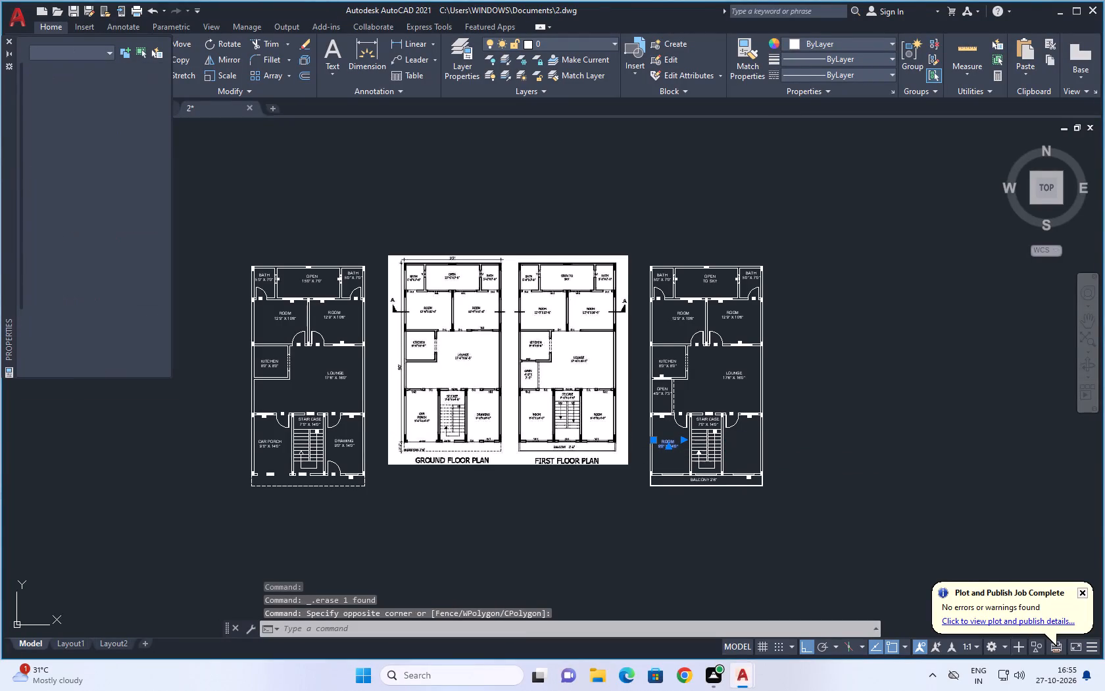
{"action": "key", "text": "ctrl+v"}
{"action": "scroll", "coordinate": [722, 441], "scroll_direction": "up", "scroll_amount": 4}
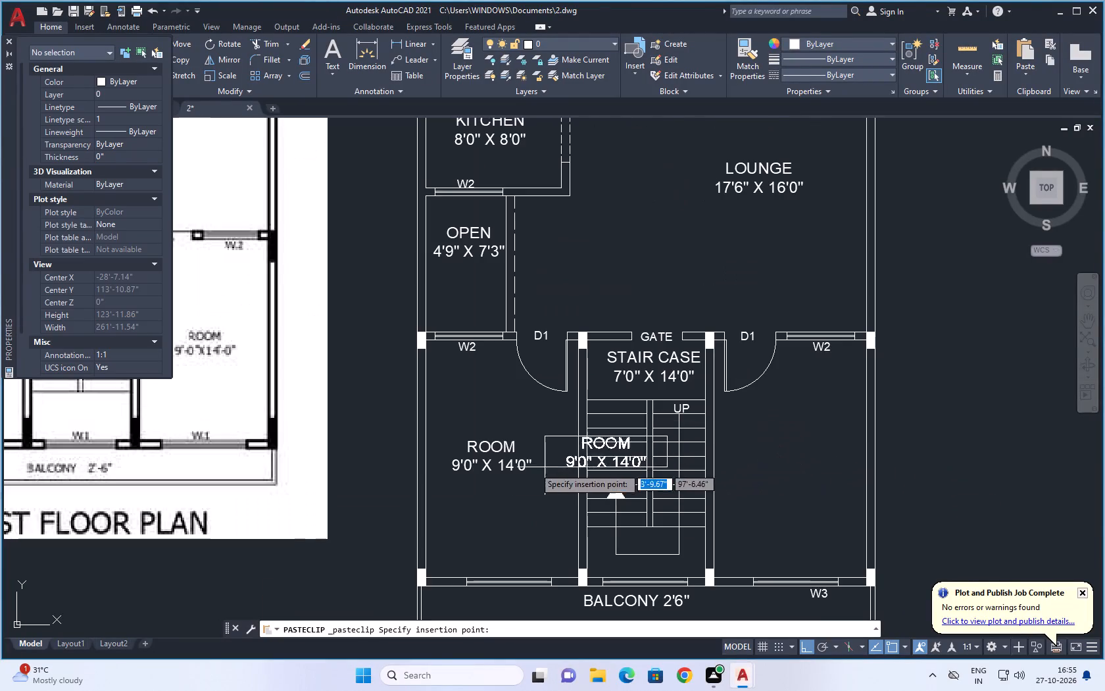
{"action": "left_click", "coordinate": [737, 469]}
Copy the W1 label from the lounge's north window to just above the south window of the front room west of the staircase.
{"action": "scroll", "coordinate": [829, 484], "scroll_direction": "down", "scroll_amount": 2}
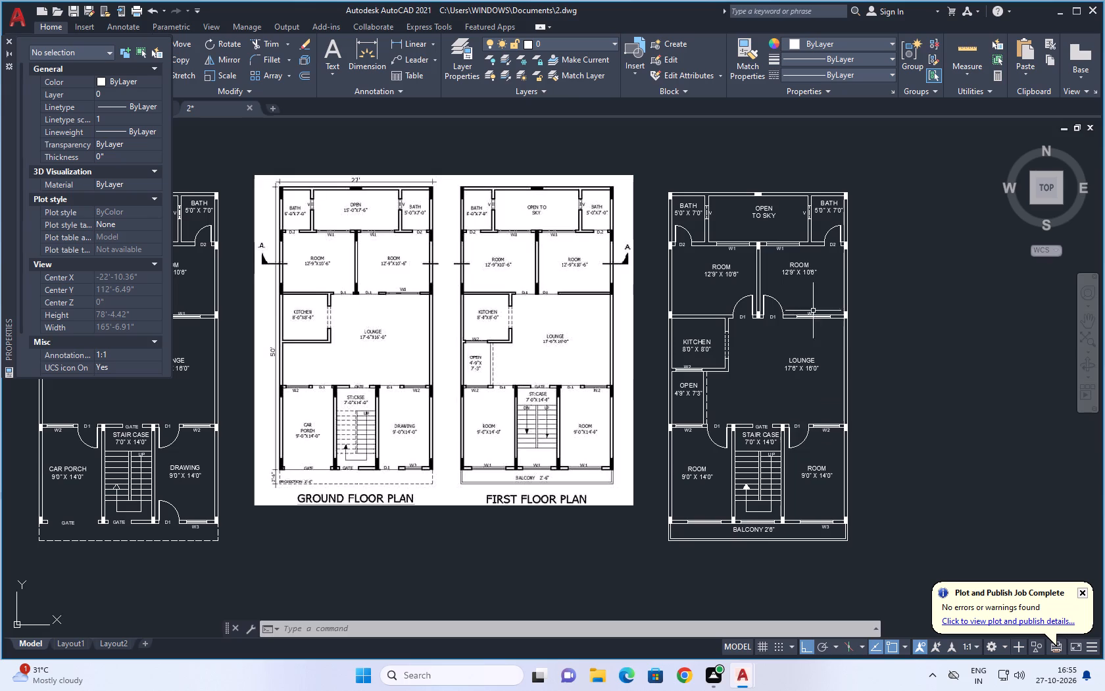
{"action": "scroll", "coordinate": [810, 294], "scroll_direction": "up", "scroll_amount": 4}
{"action": "left_click", "coordinate": [808, 370]}
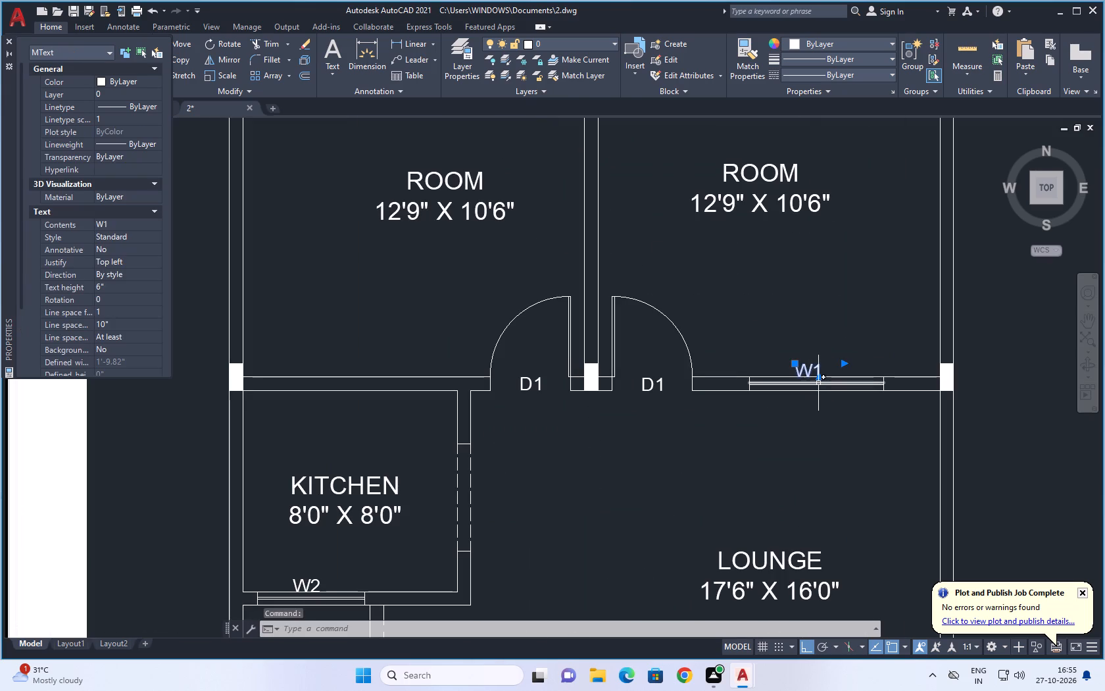
{"action": "key", "text": "ctrl+c"}
{"action": "key", "text": "ctrl+v"}
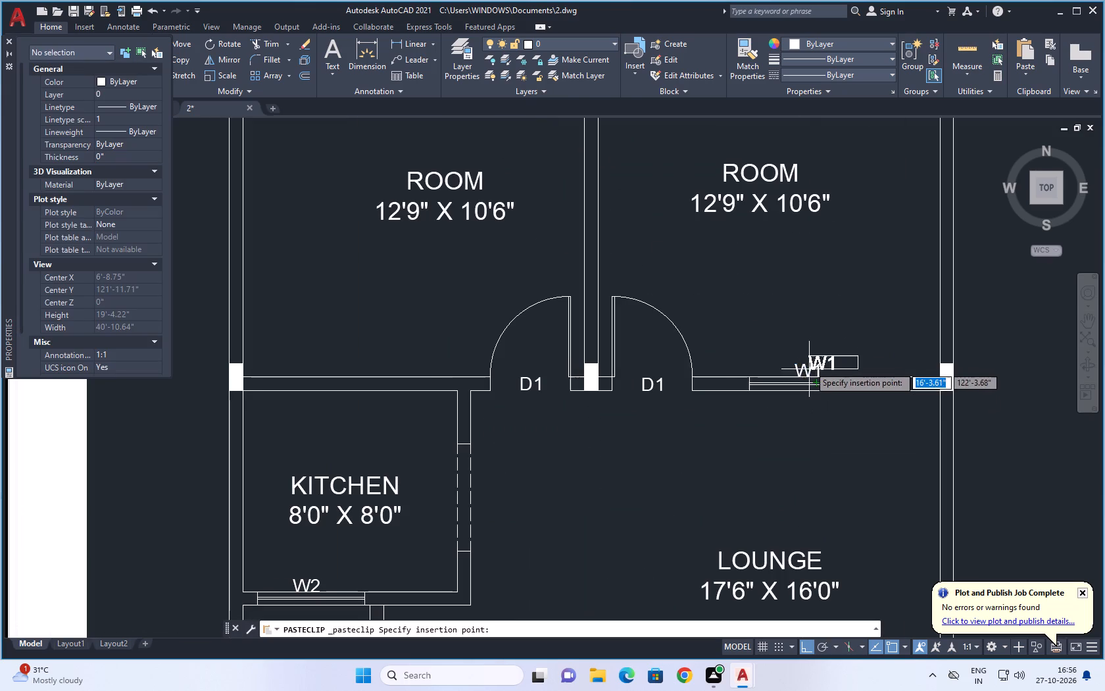
{"action": "scroll", "coordinate": [808, 362], "scroll_direction": "down", "scroll_amount": 6}
{"action": "scroll", "coordinate": [739, 505], "scroll_direction": "up", "scroll_amount": 4}
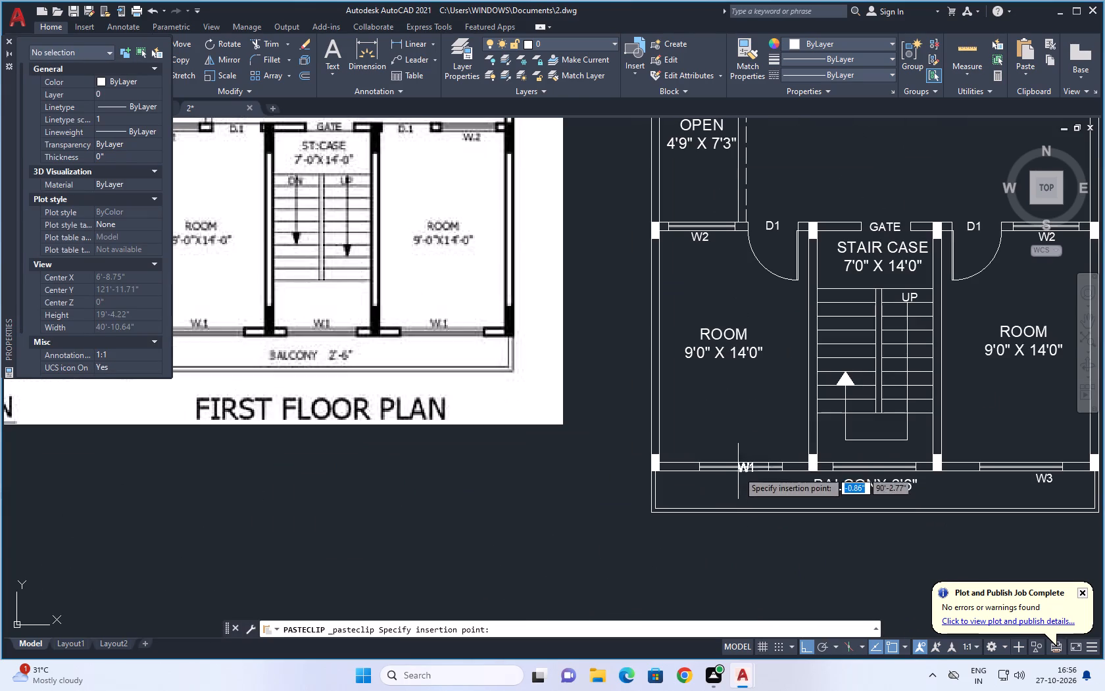
{"action": "scroll", "coordinate": [729, 459], "scroll_direction": "up", "scroll_amount": 4}
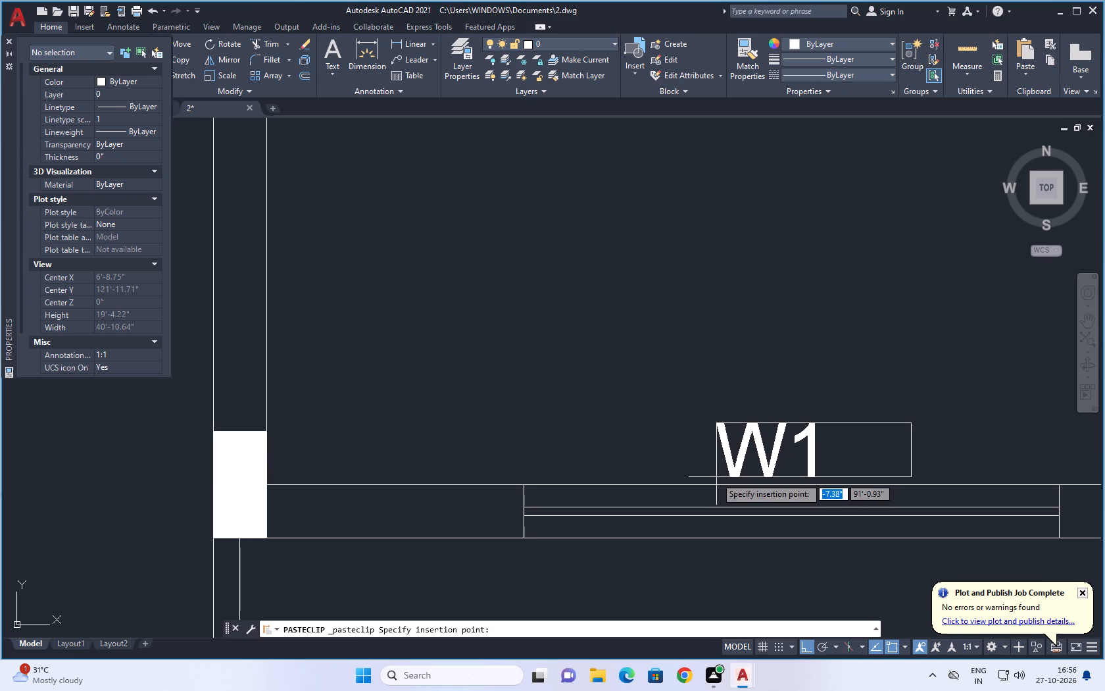
{"action": "left_click", "coordinate": [710, 477]}
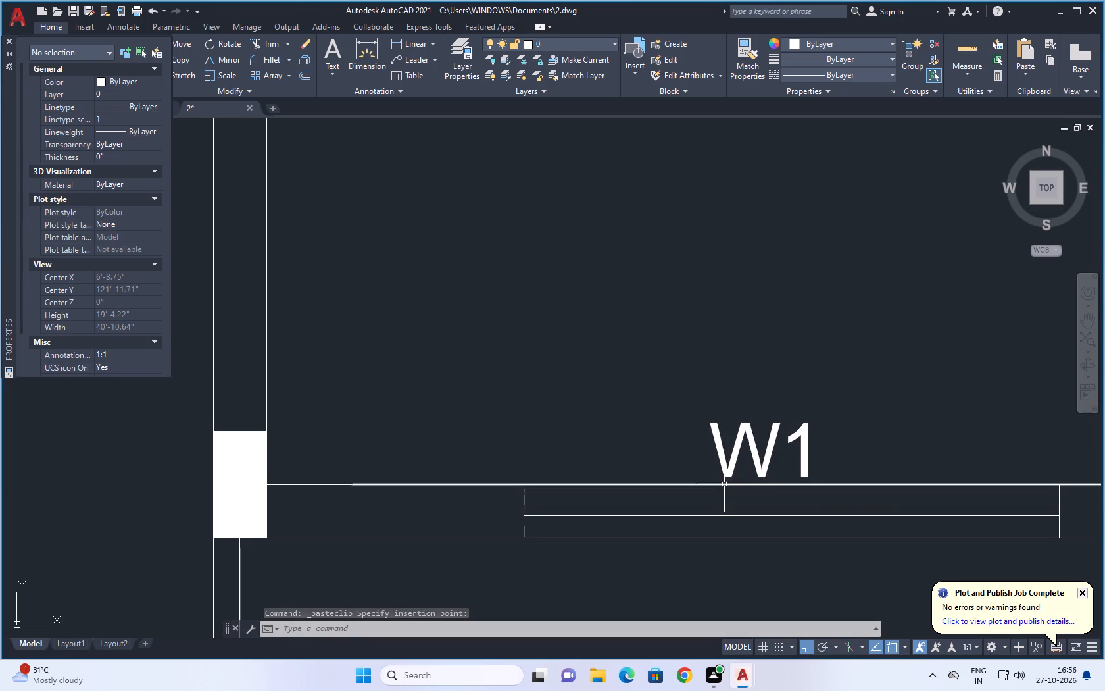
Place further copies of the W1 label above the staircase's south window and the east front room's south window.
{"action": "key", "text": "space"}
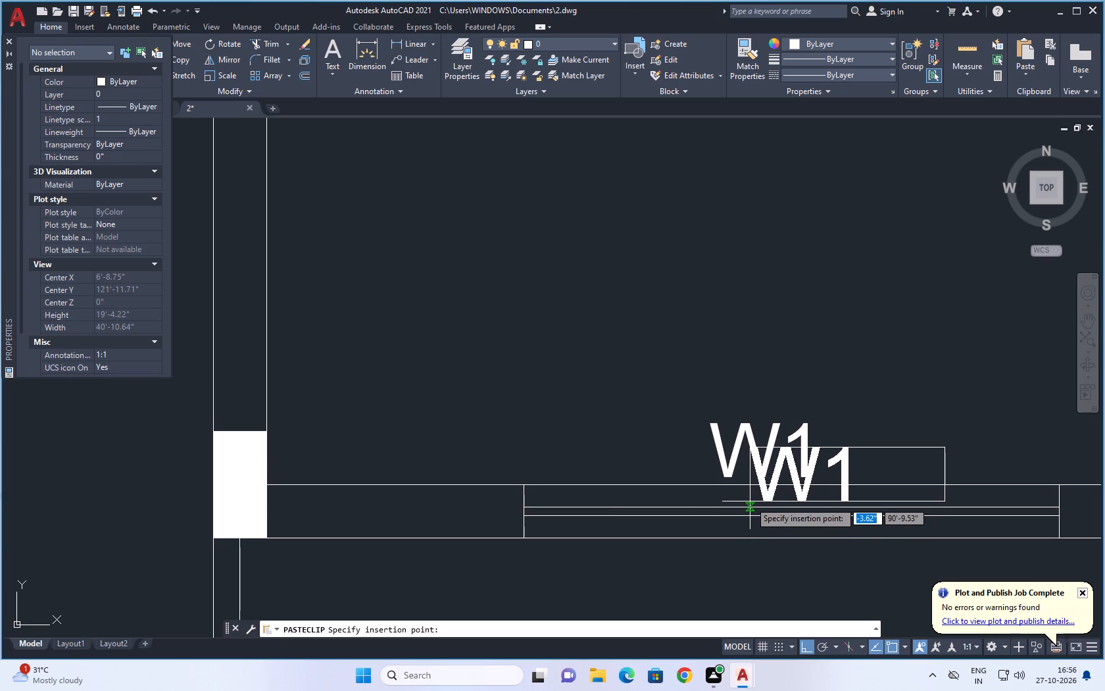
{"action": "scroll", "coordinate": [702, 501], "scroll_direction": "down", "scroll_amount": 4}
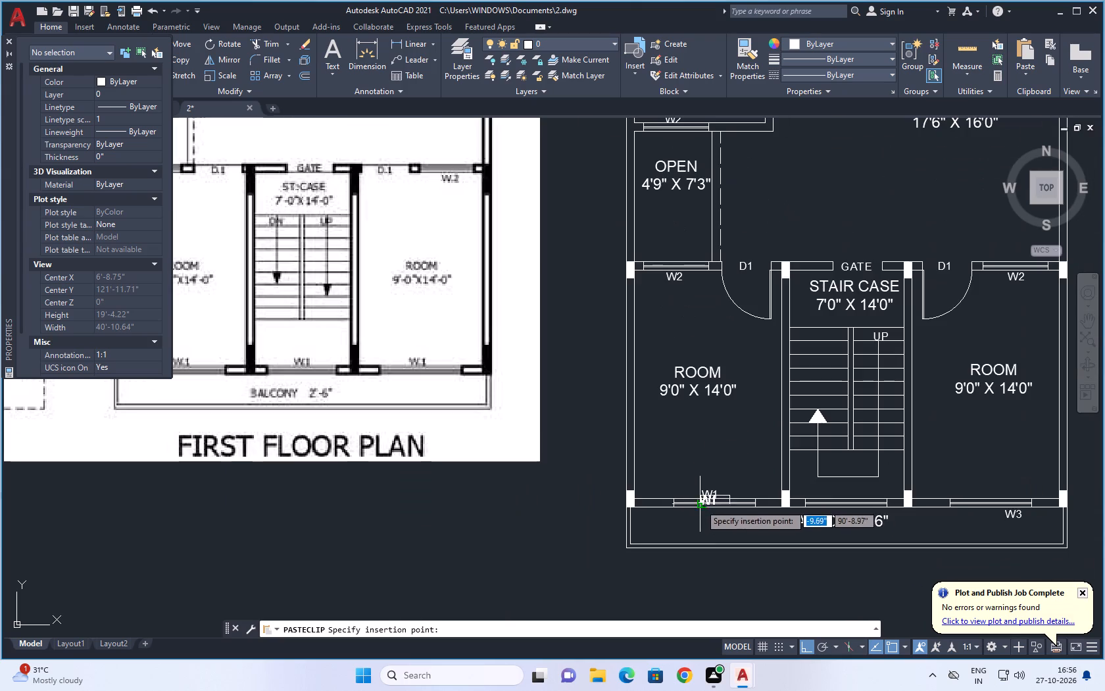
{"action": "scroll", "coordinate": [841, 498], "scroll_direction": "up", "scroll_amount": 3}
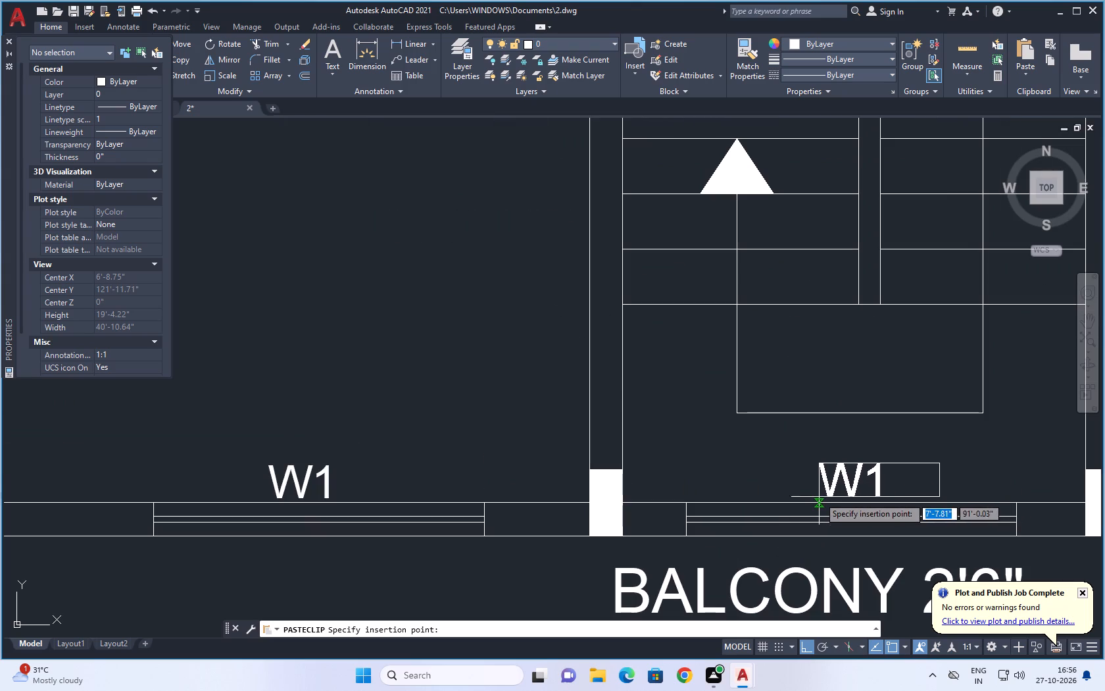
{"action": "left_click", "coordinate": [810, 498]}
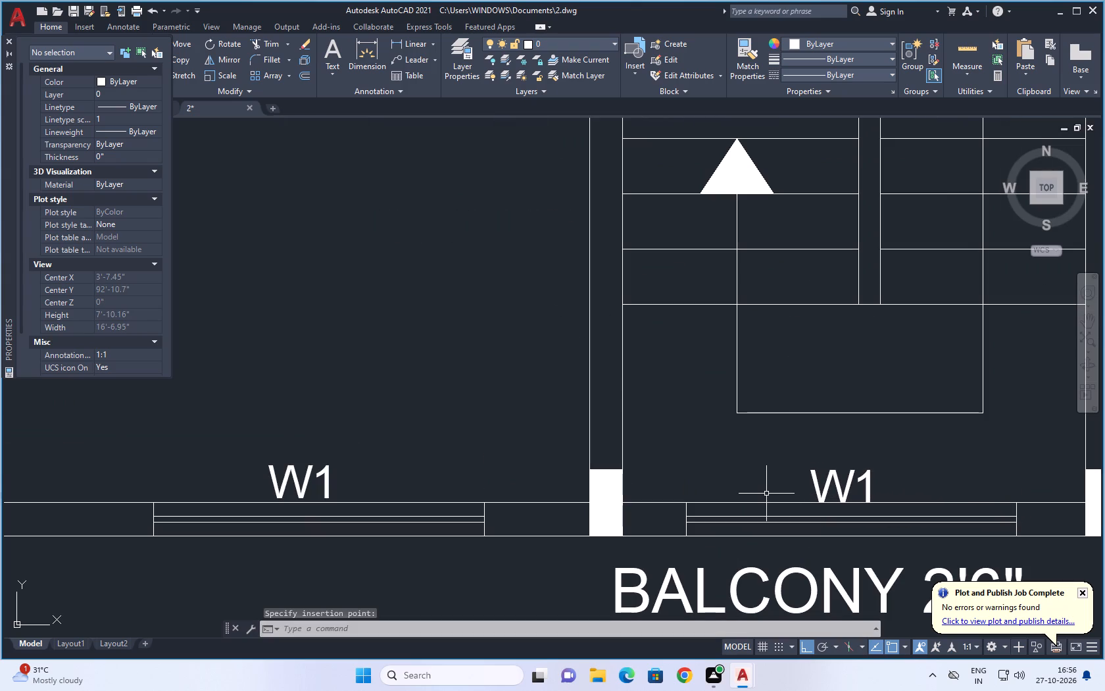
{"action": "key", "text": "space"}
{"action": "scroll", "coordinate": [743, 505], "scroll_direction": "down", "scroll_amount": 3}
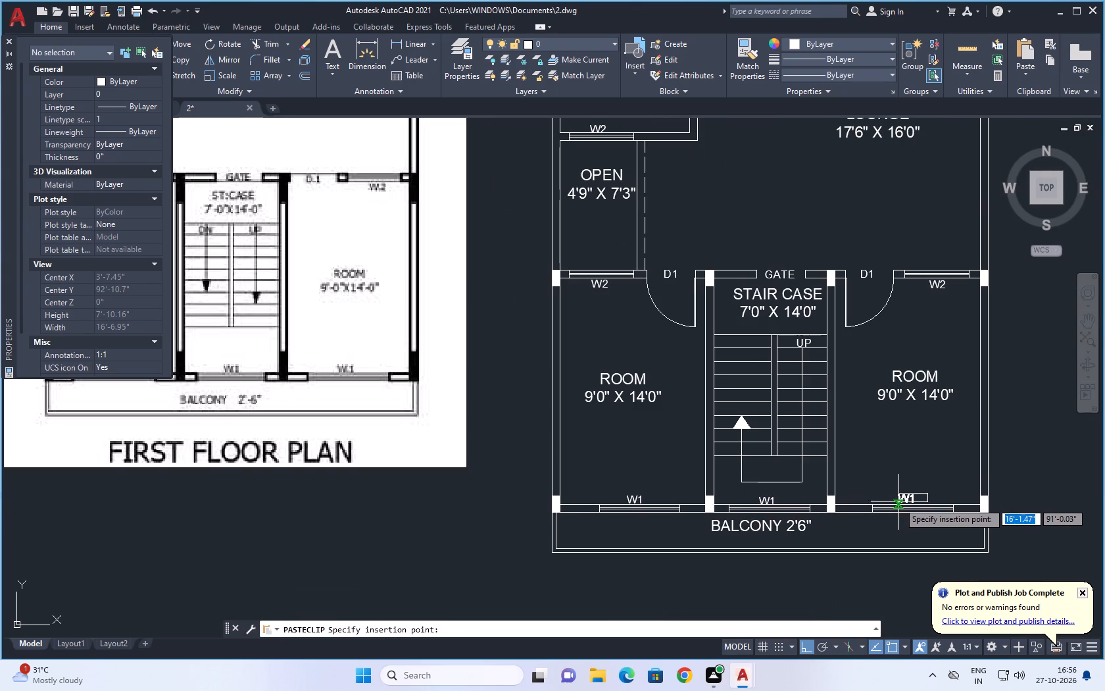
{"action": "scroll", "coordinate": [906, 502], "scroll_direction": "up", "scroll_amount": 4}
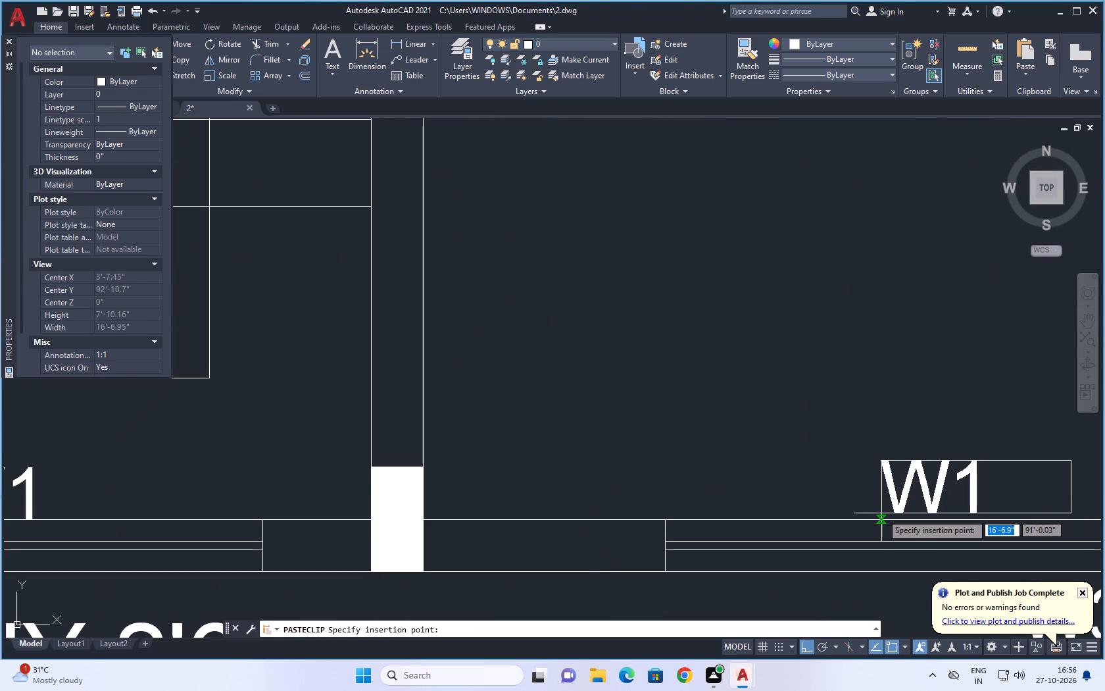
{"action": "left_click_drag", "start_coordinate": [875, 513], "coordinate": [869, 514]}
Delete the leftover W3 label below the east front room's south window.
{"action": "scroll", "coordinate": [810, 477], "scroll_direction": "down", "scroll_amount": 3}
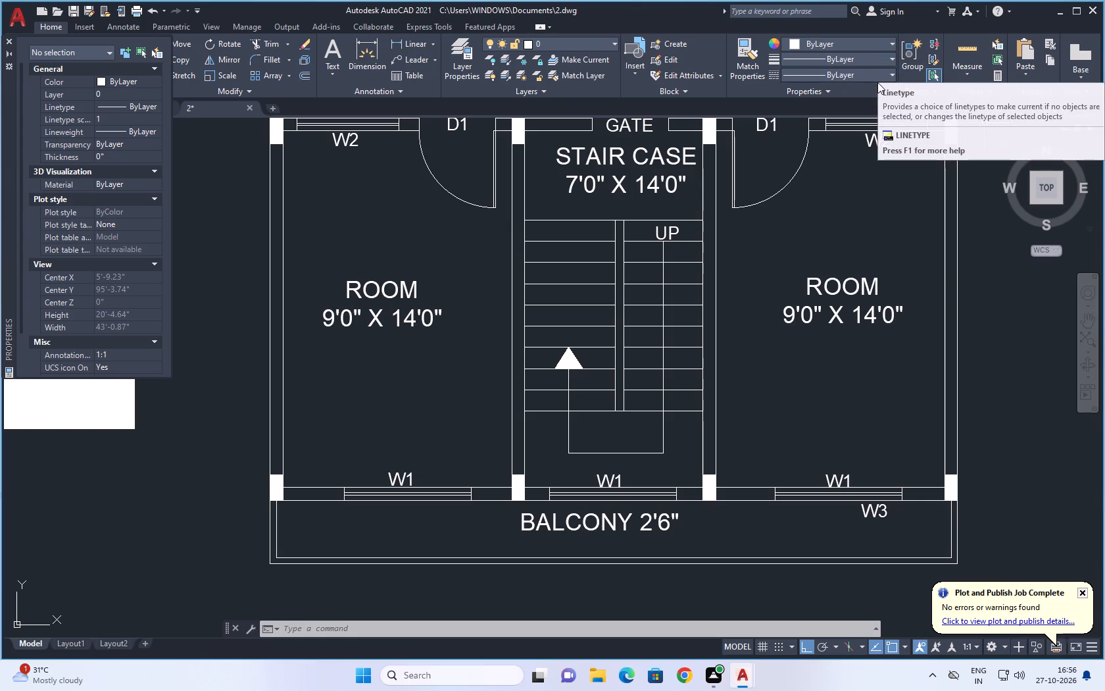
{"action": "left_click", "coordinate": [875, 515]}
{"action": "key", "text": "Delete"}
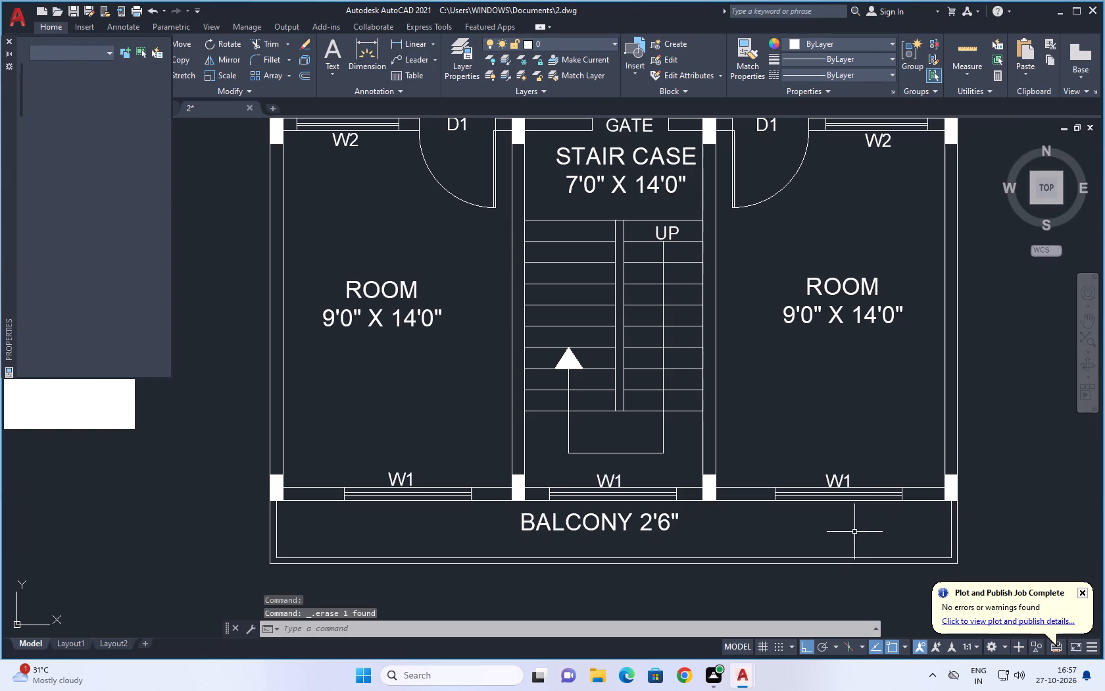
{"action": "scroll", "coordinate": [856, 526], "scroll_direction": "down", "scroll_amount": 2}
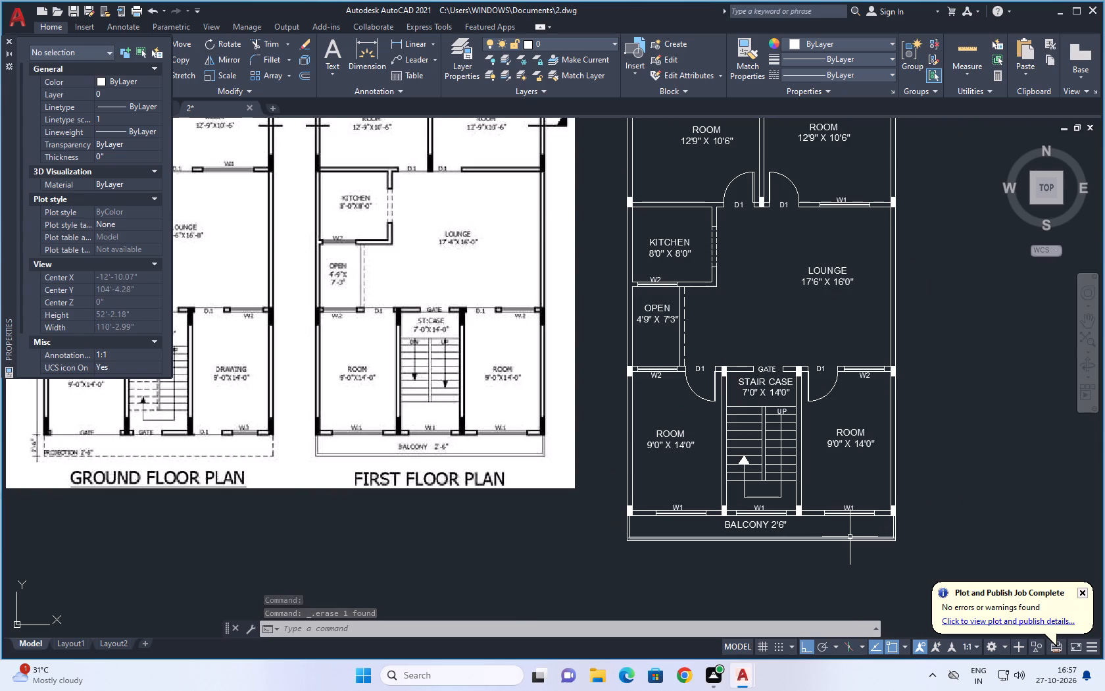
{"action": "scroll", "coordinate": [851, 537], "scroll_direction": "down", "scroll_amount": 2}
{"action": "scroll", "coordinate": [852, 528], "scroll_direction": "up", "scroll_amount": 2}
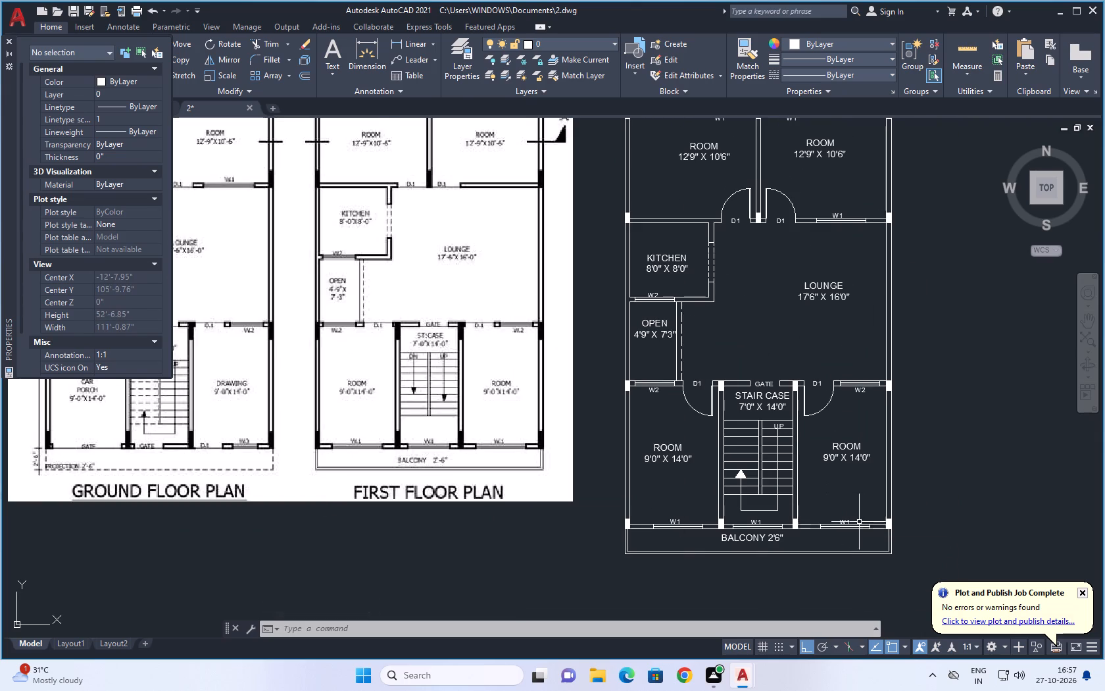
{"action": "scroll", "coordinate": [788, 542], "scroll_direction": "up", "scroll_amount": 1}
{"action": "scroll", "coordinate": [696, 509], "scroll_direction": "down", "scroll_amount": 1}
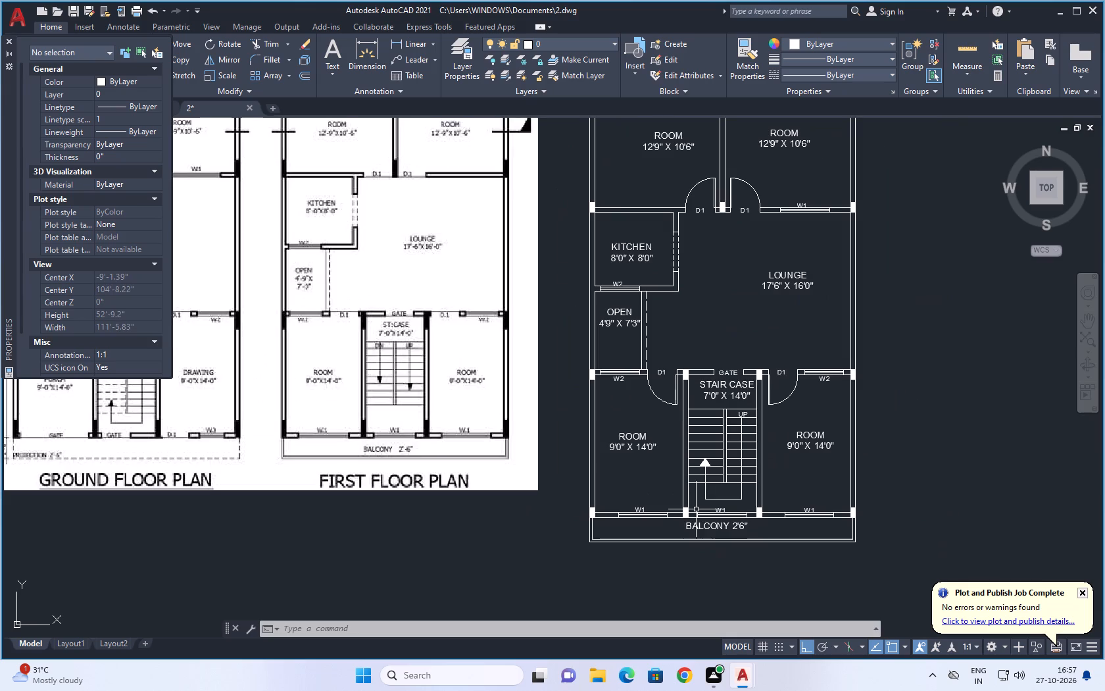
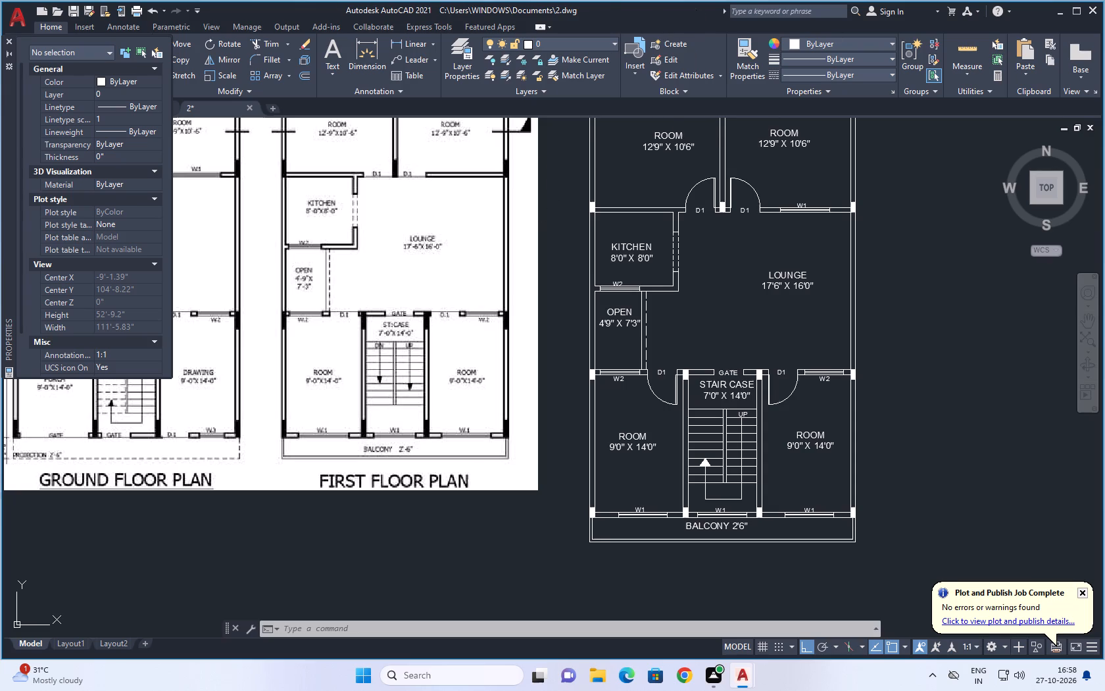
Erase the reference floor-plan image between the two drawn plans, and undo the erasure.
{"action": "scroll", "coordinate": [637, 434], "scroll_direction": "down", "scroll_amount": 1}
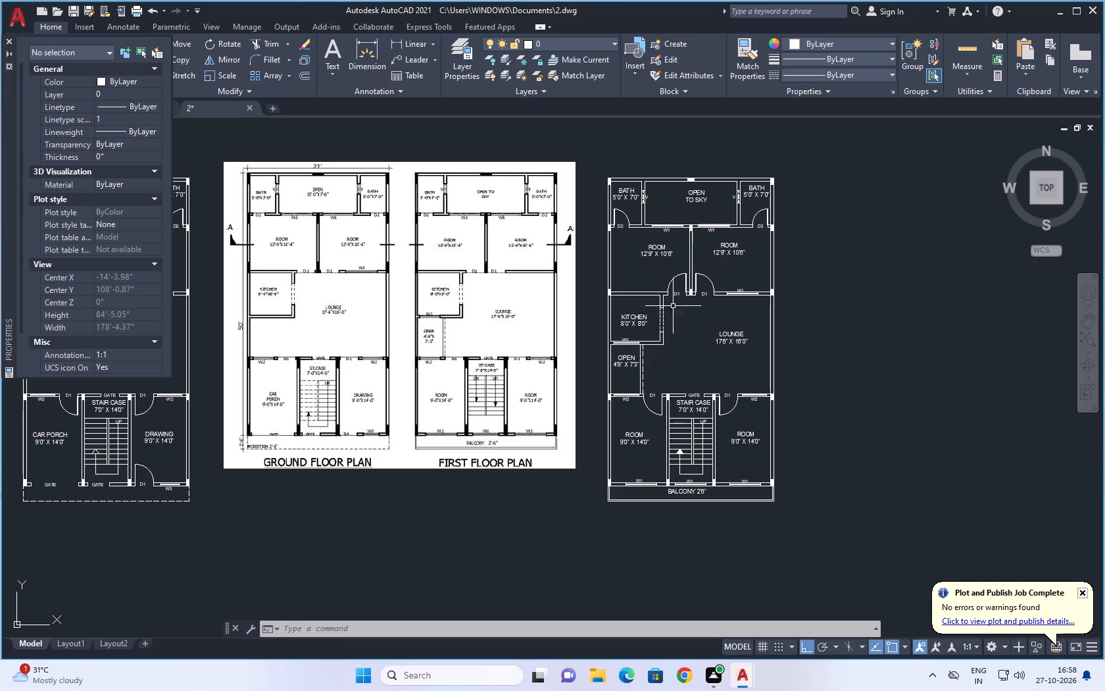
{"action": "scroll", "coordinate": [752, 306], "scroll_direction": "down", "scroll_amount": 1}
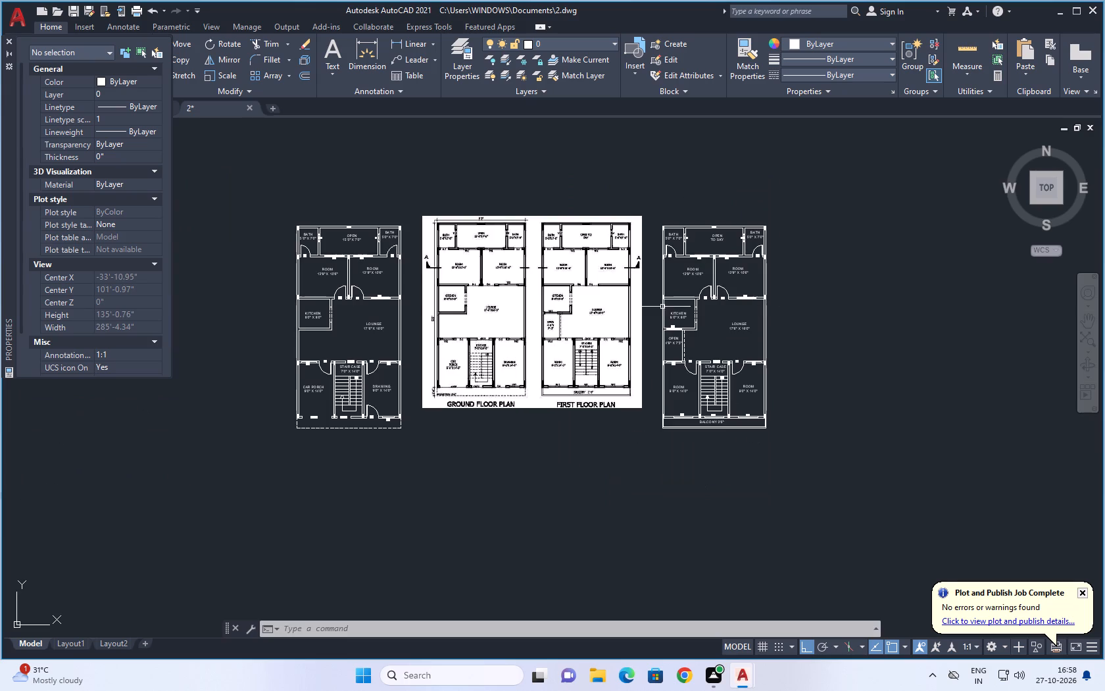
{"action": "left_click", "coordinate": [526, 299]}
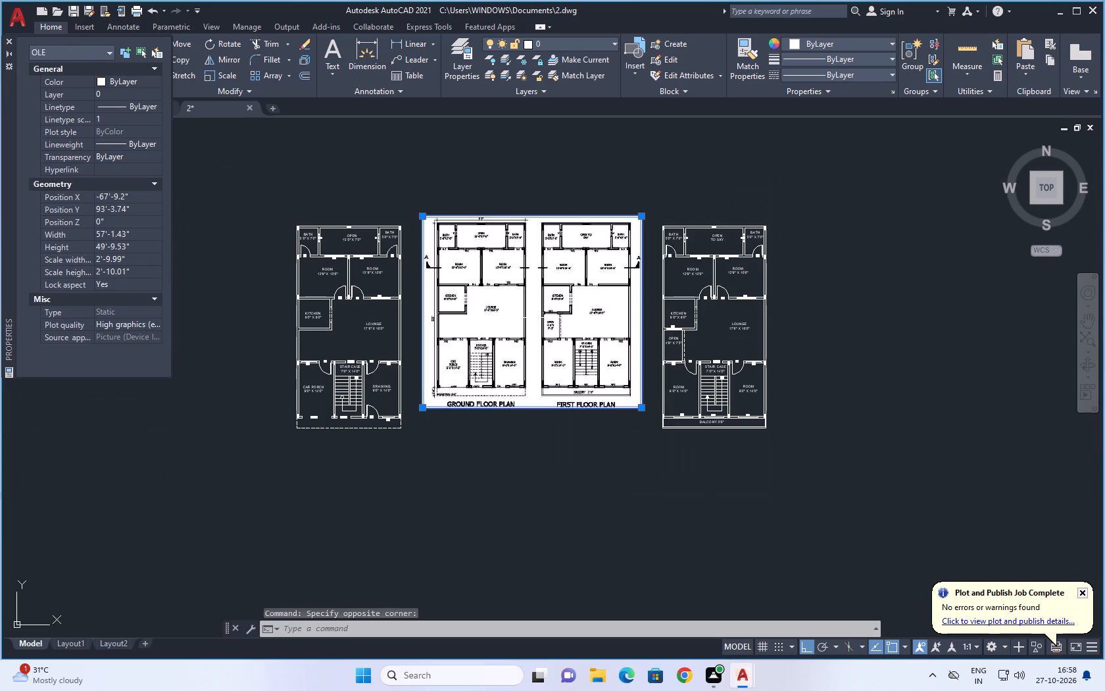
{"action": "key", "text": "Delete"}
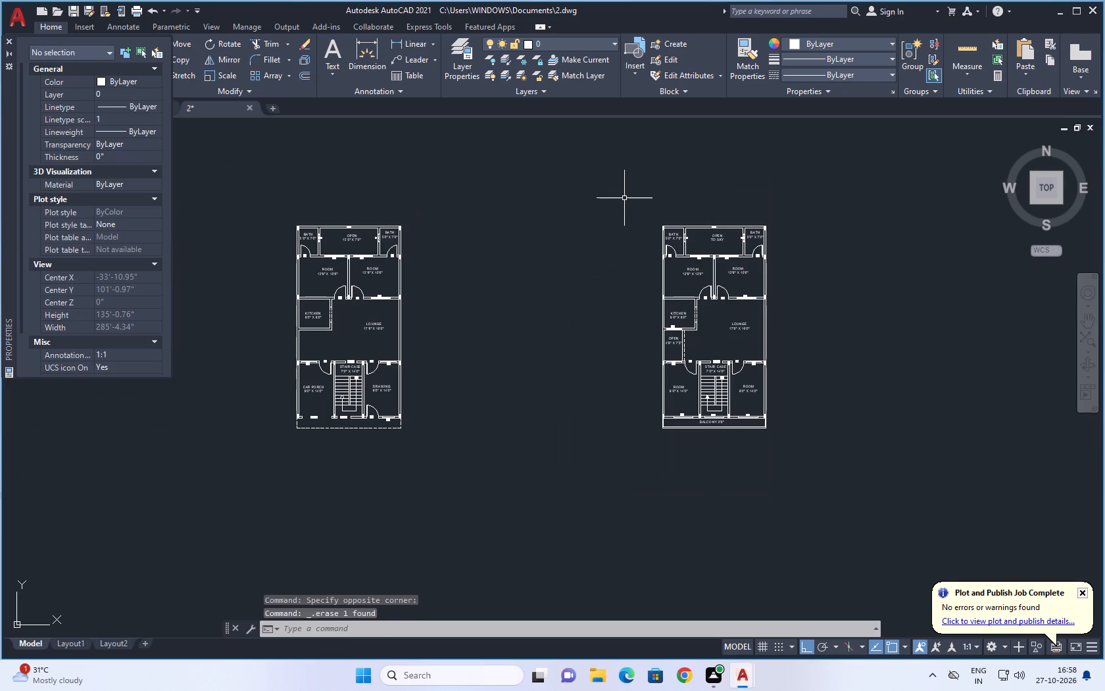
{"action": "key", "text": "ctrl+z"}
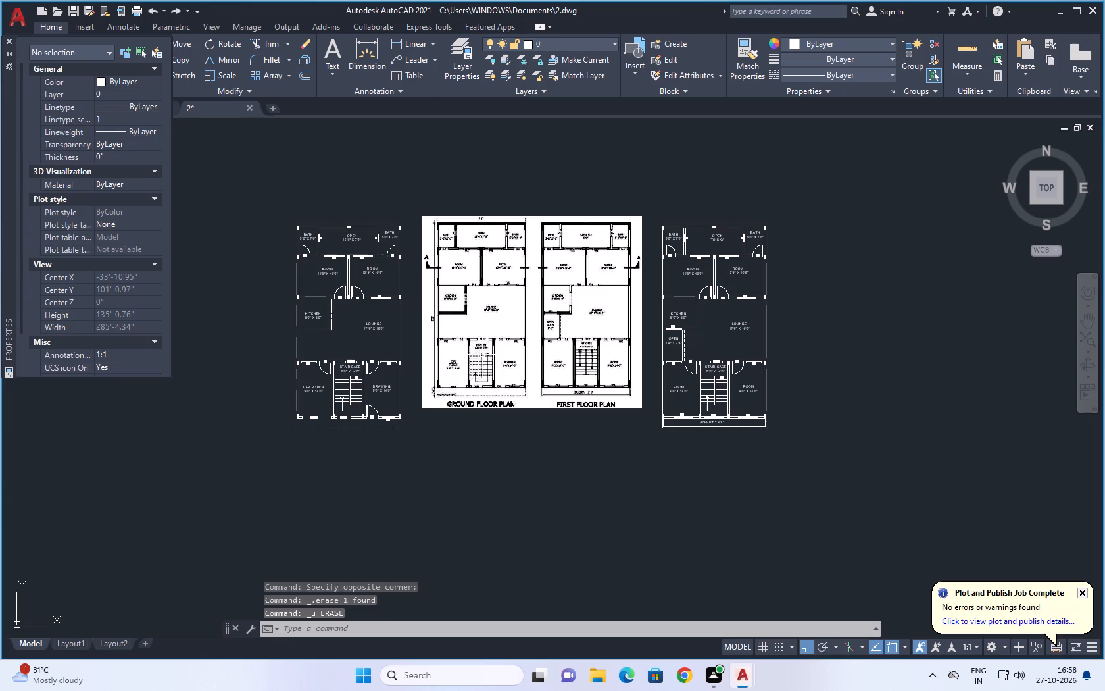
Move the reference floor-plan image horizontally about 110 feet, past the first-floor drawing into empty space.
{"action": "left_click", "coordinate": [451, 281]}
{"action": "type", "text": "M"}
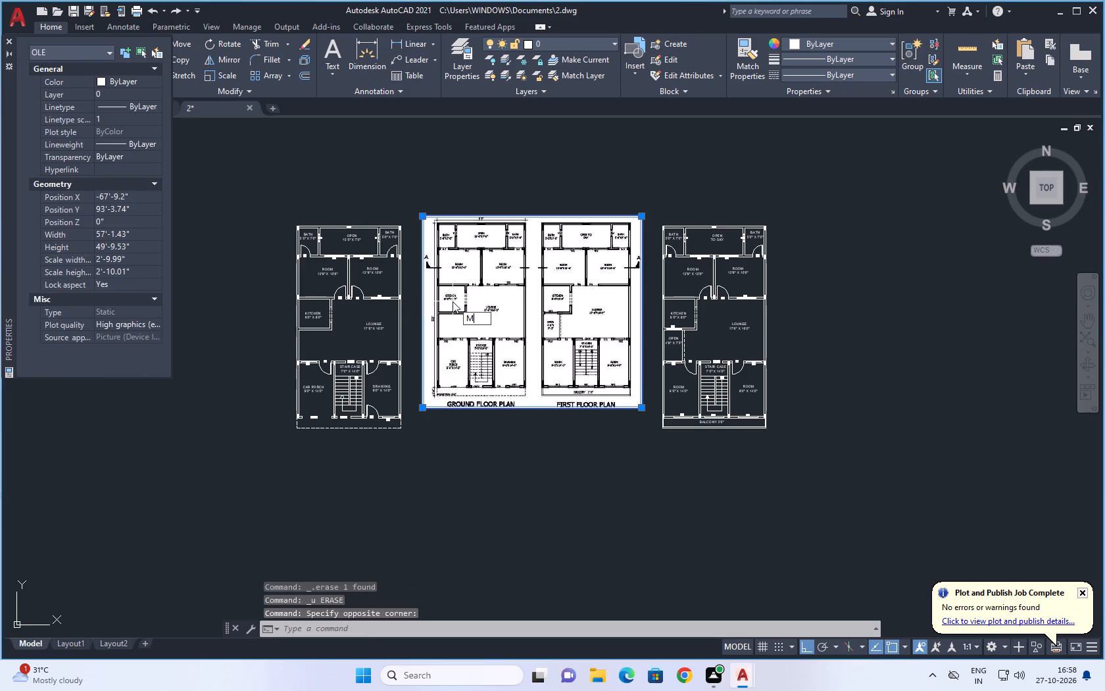
{"action": "key", "text": "space"}
{"action": "left_click", "coordinate": [423, 211]}
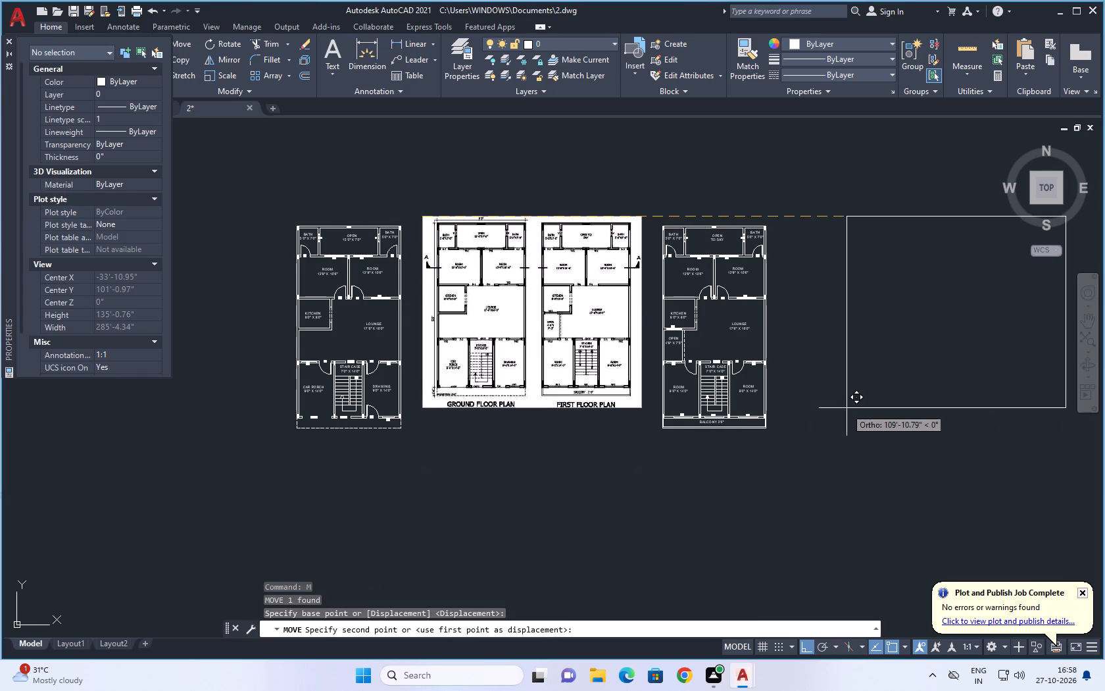
{"action": "left_click", "coordinate": [847, 408]}
Move the whole first-floor drawing horizontally about 58 feet from its upper outer wall corner, placing it beside the ground-floor drawing.
{"action": "left_click_drag", "start_coordinate": [627, 152], "coordinate": [681, 498]}
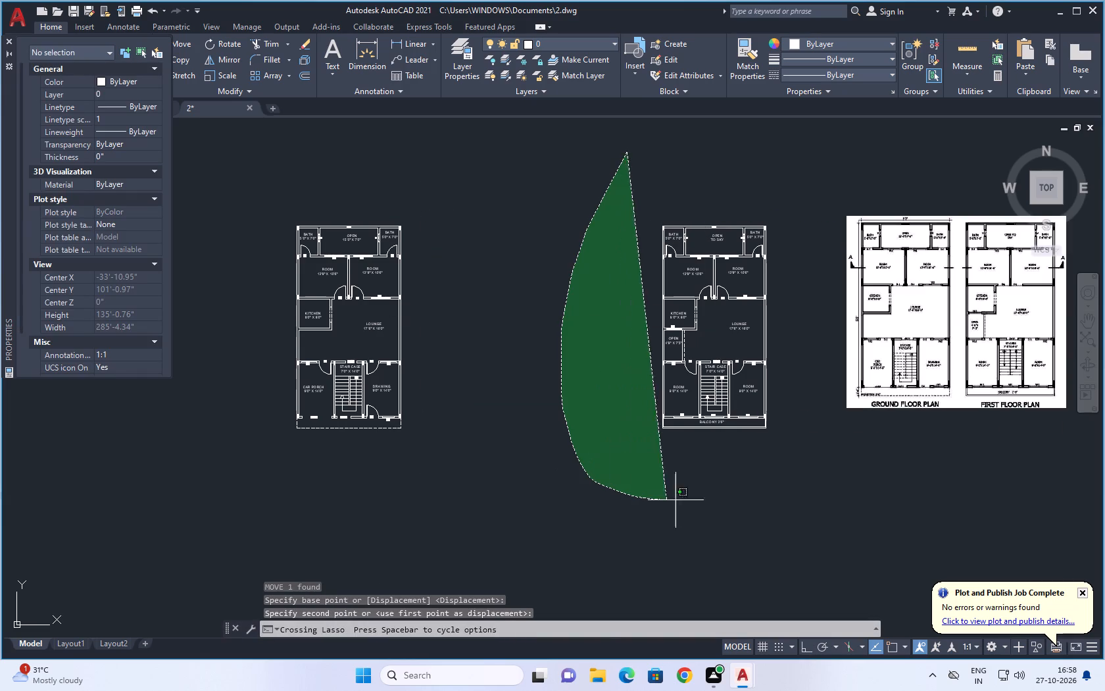
{"action": "left_click_drag", "start_coordinate": [681, 498], "coordinate": [791, 218]}
{"action": "type", "text": "M"}
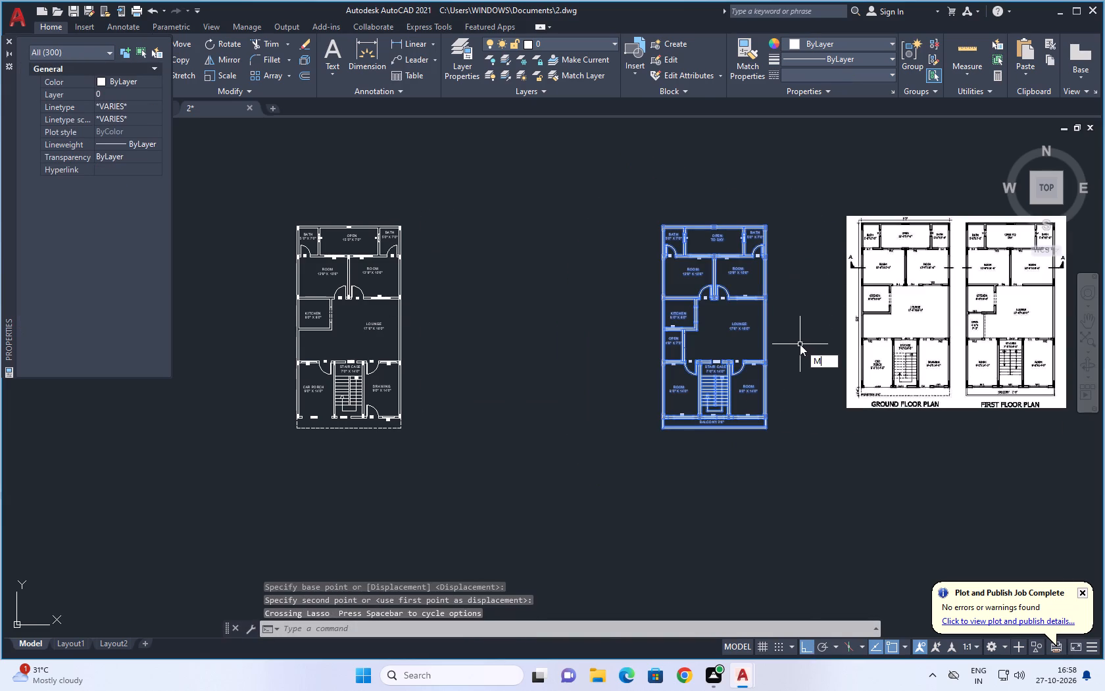
{"action": "key", "text": "space"}
{"action": "scroll", "coordinate": [674, 213], "scroll_direction": "up", "scroll_amount": 3}
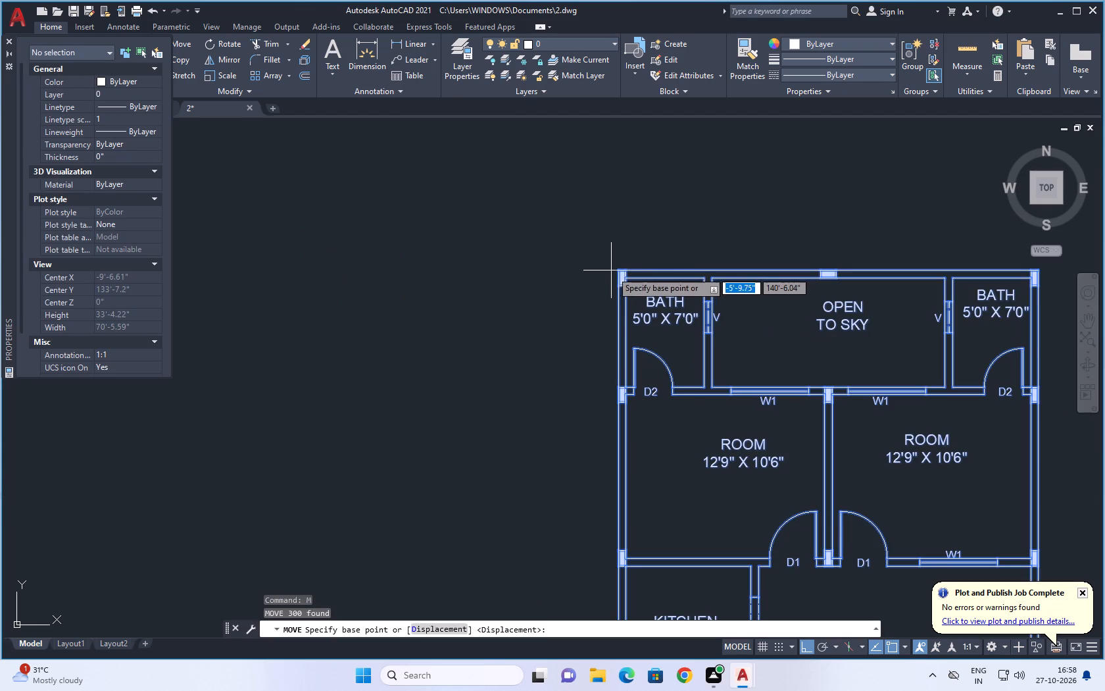
{"action": "left_click", "coordinate": [618, 272]}
{"action": "scroll", "coordinate": [618, 272], "scroll_direction": "down", "scroll_amount": 5}
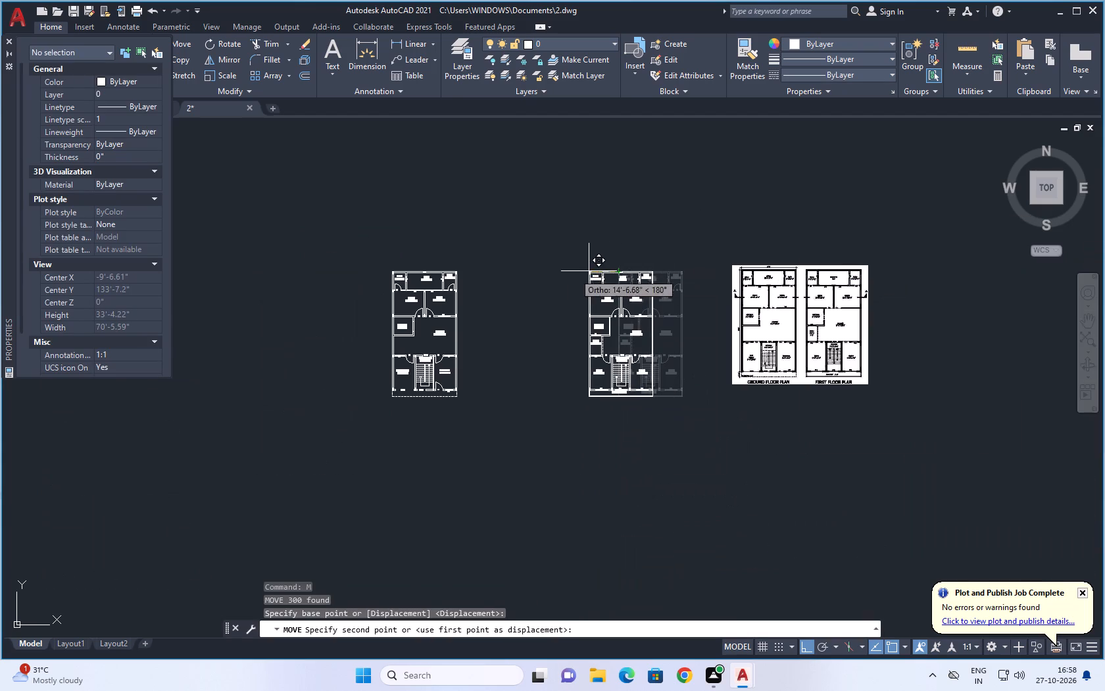
{"action": "left_click", "coordinate": [480, 275]}
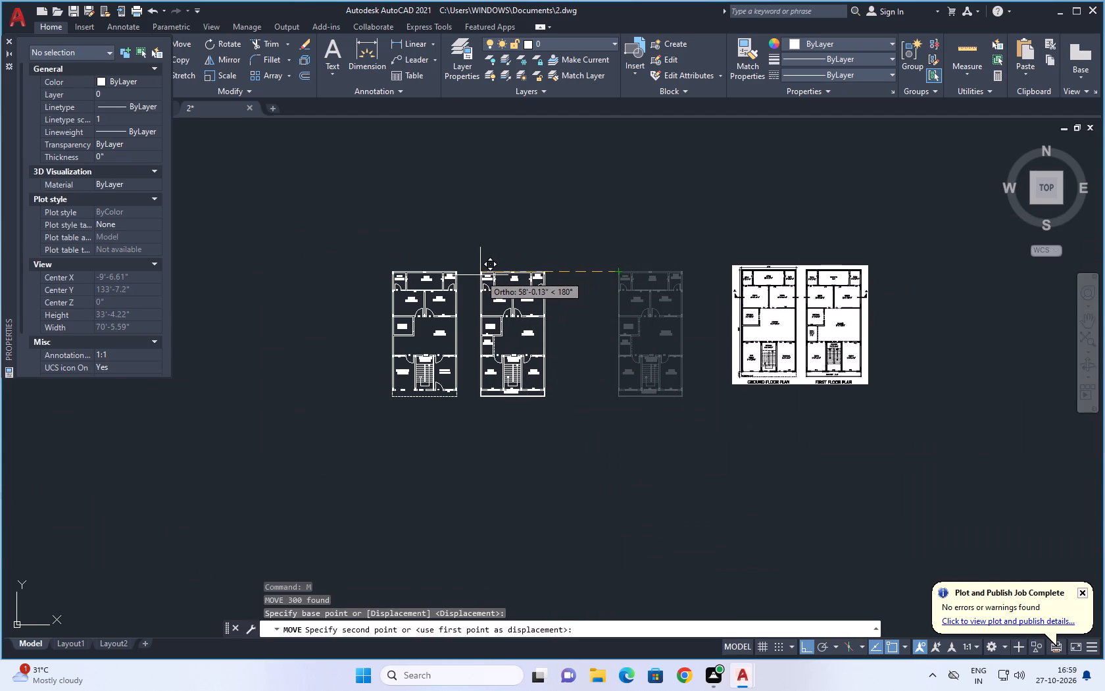
{"action": "key", "text": "space"}
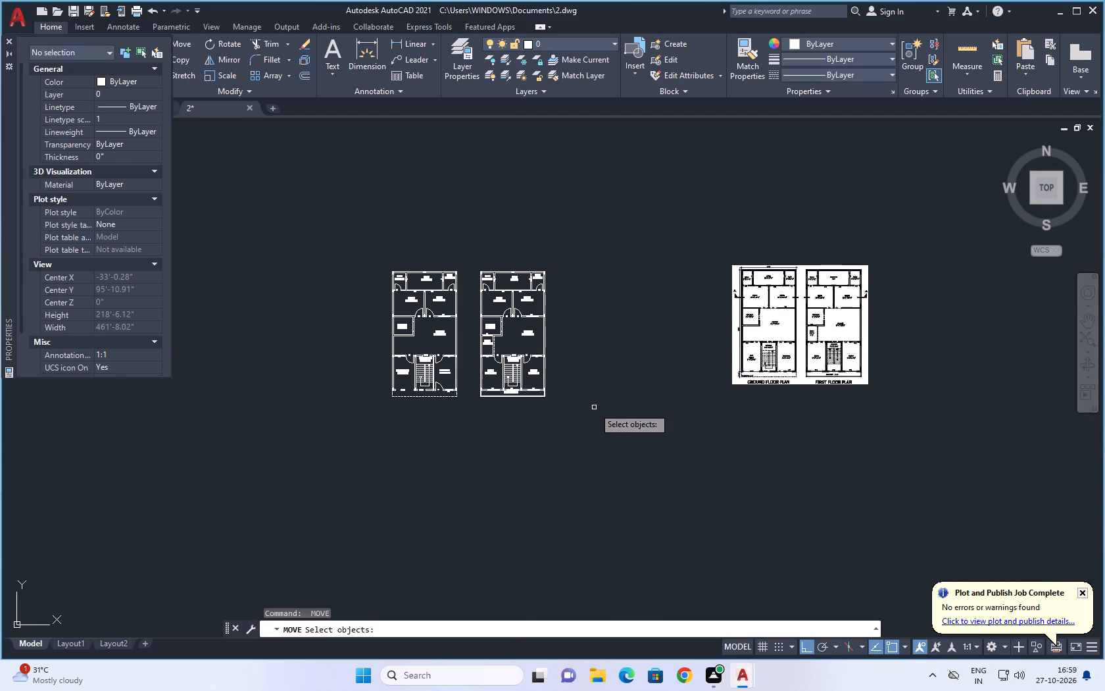
{"action": "key", "text": "Escape"}
Add the multiline text "GROUND FLOOR PLAN" just below the dashed projection line of the ground-floor drawing.
{"action": "scroll", "coordinate": [395, 425], "scroll_direction": "up", "scroll_amount": 4}
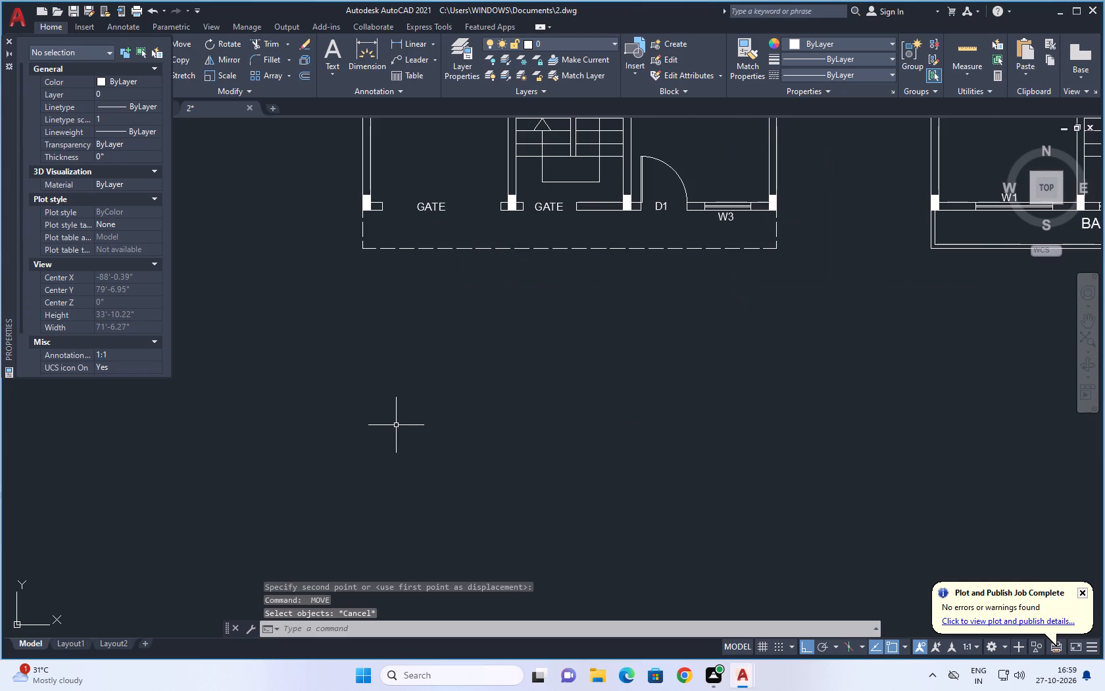
{"action": "key", "text": "t"}
{"action": "key", "text": "space"}
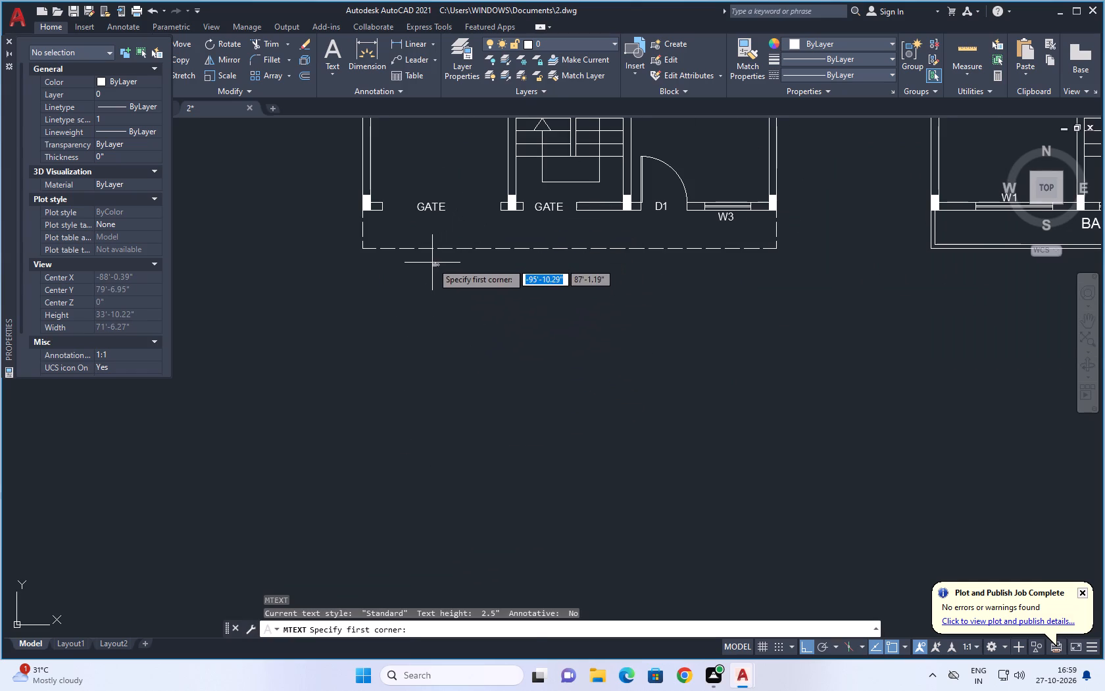
{"action": "left_click", "coordinate": [432, 263]}
{"action": "left_click", "coordinate": [720, 313]}
{"action": "scroll", "coordinate": [666, 338], "scroll_direction": "down", "scroll_amount": 3}
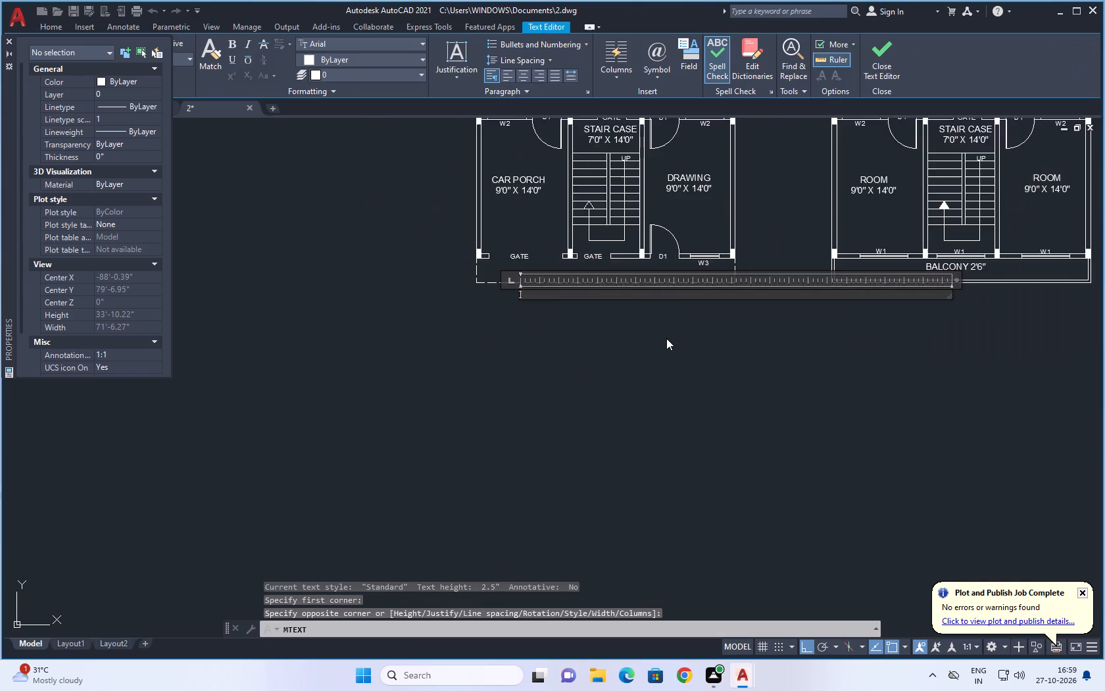
{"action": "scroll", "coordinate": [666, 341], "scroll_direction": "down", "scroll_amount": 3}
{"action": "scroll", "coordinate": [908, 305], "scroll_direction": "up", "scroll_amount": 3}
{"action": "scroll", "coordinate": [908, 305], "scroll_direction": "down", "scroll_amount": 2}
{"action": "scroll", "coordinate": [495, 346], "scroll_direction": "up", "scroll_amount": 3}
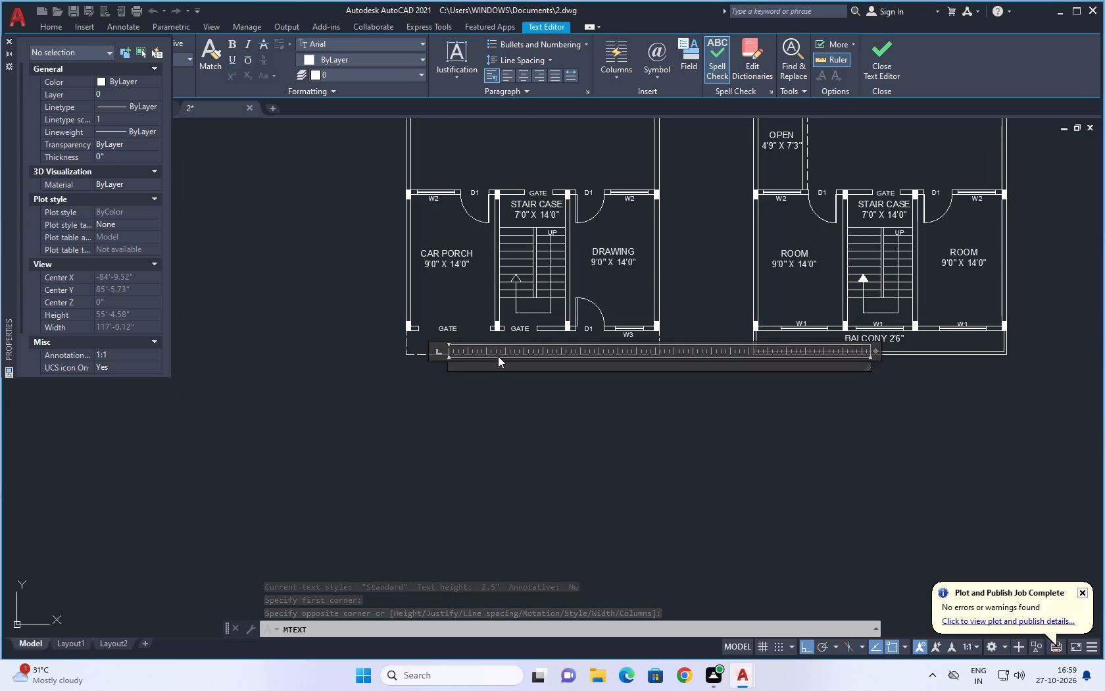
{"action": "key", "text": "g"}
{"action": "key", "text": "r"}
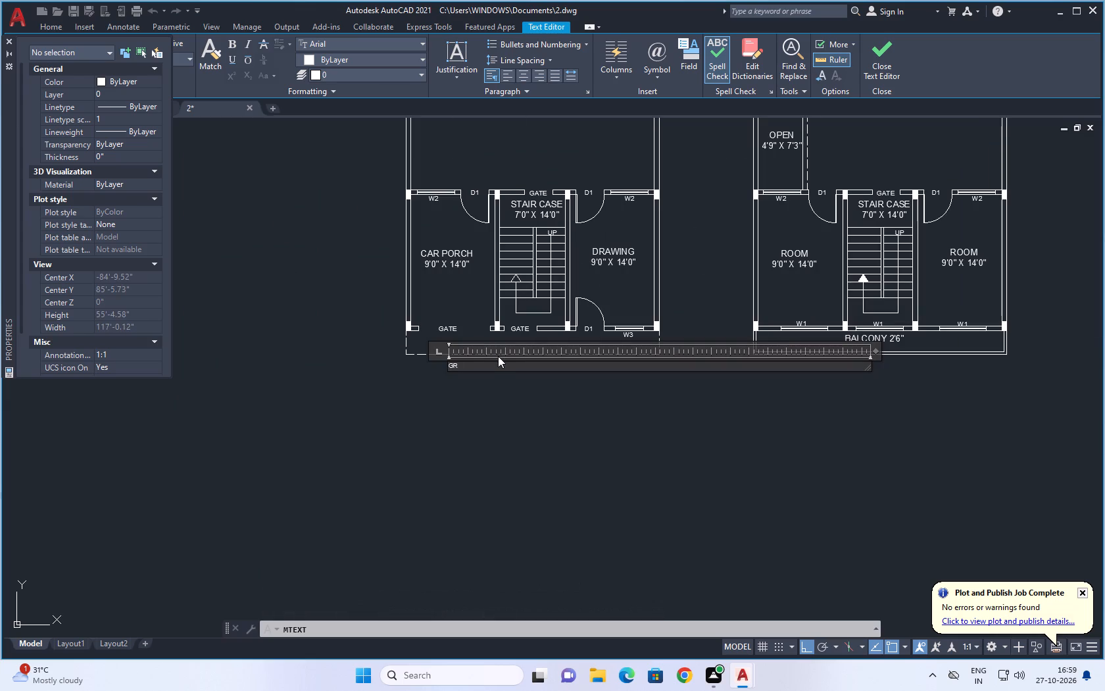
{"action": "type", "text": "OUNF"}
{"action": "key", "text": "BackSpace"}
{"action": "type", "text": "D FLOO"}
{"action": "type", "text": "R PLA"}
{"action": "key", "text": "n"}
Select the whole "GROUND FLOOR PLAN" text and close the Properties palette covering the text style settings.
{"action": "left_click_drag", "start_coordinate": [540, 369], "coordinate": [366, 381]}
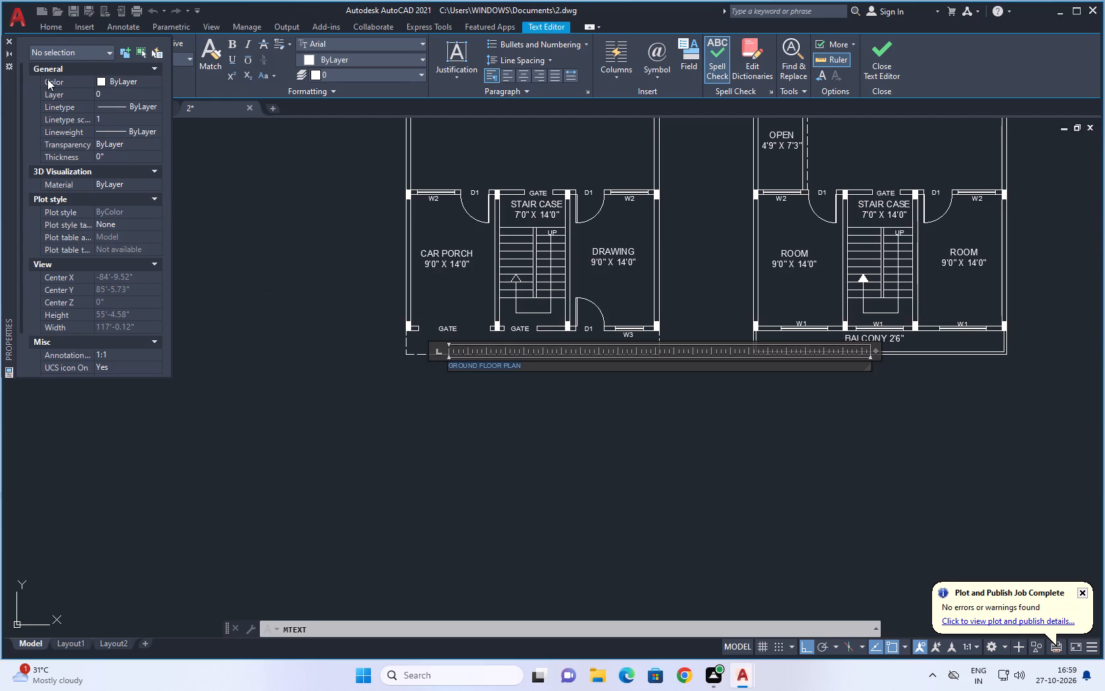
{"action": "left_click_drag", "start_coordinate": [47, 65], "coordinate": [63, 163]}
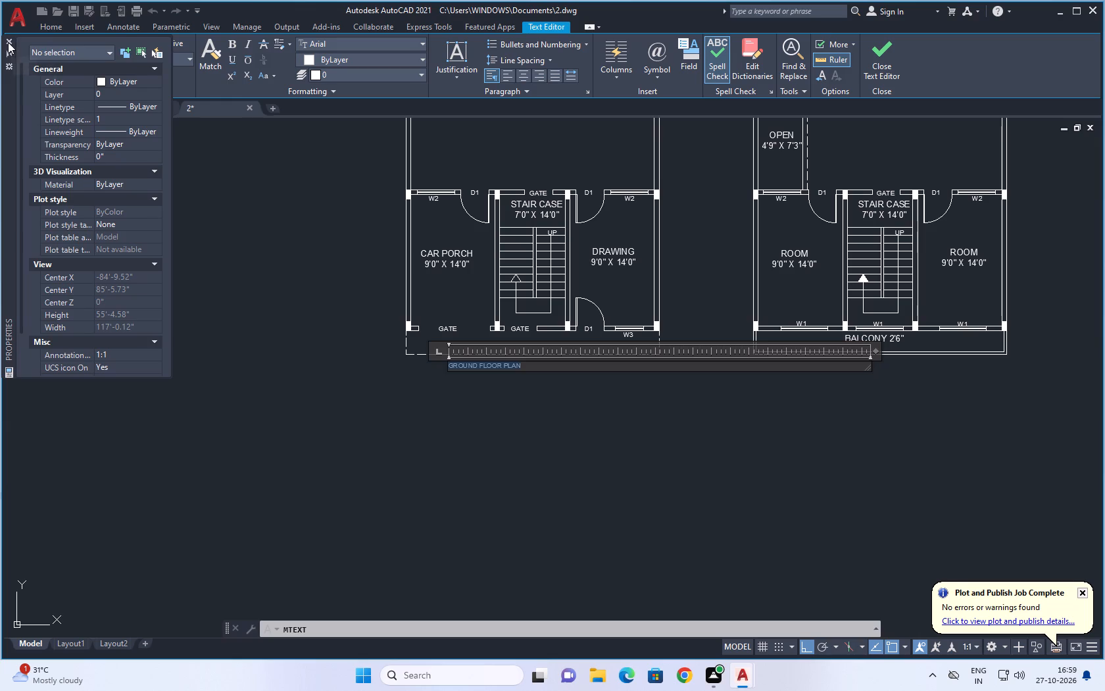
{"action": "left_click", "coordinate": [8, 42]}
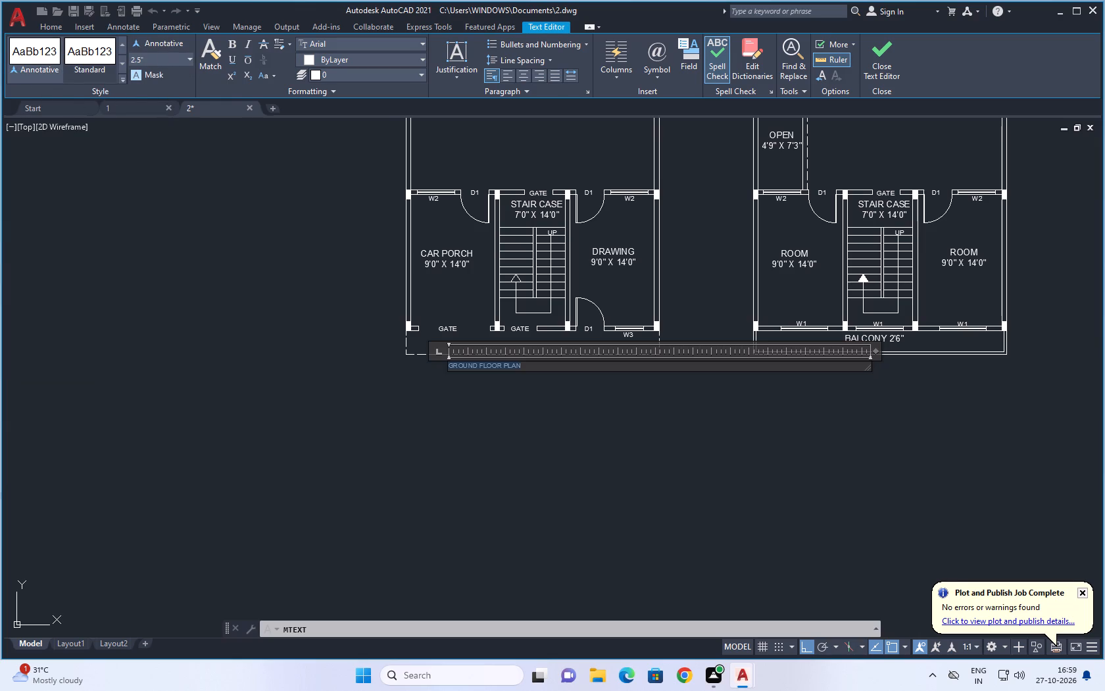
{"action": "scroll", "coordinate": [315, 398], "scroll_direction": "down", "scroll_amount": 2}
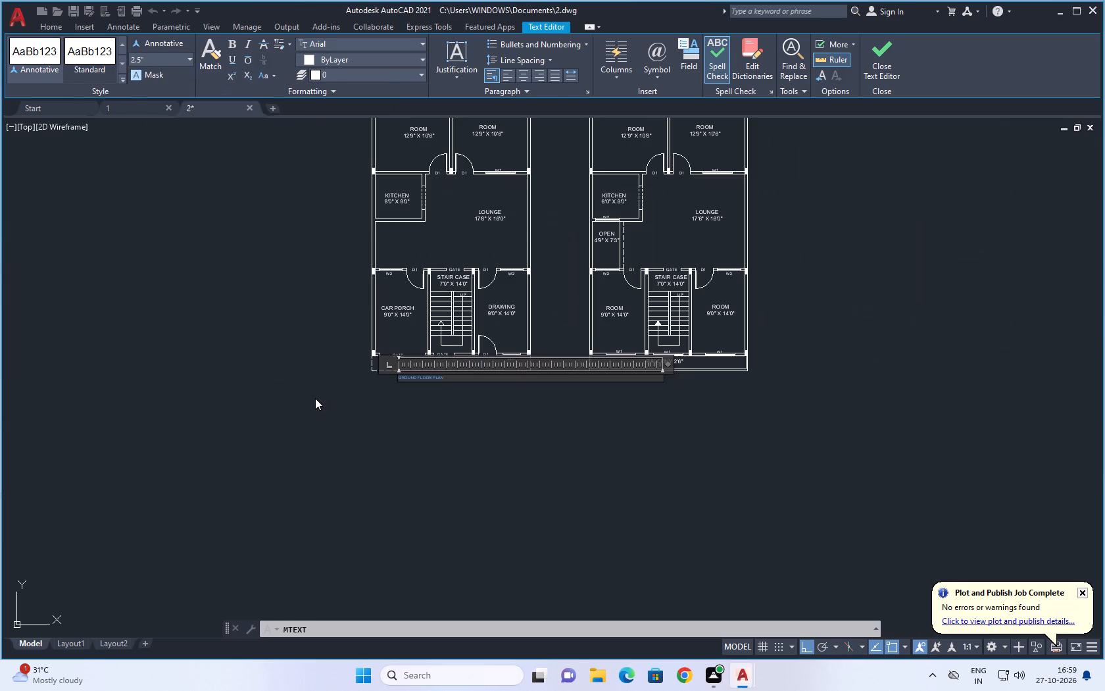
{"action": "scroll", "coordinate": [120, 46], "scroll_direction": "up", "scroll_amount": 3}
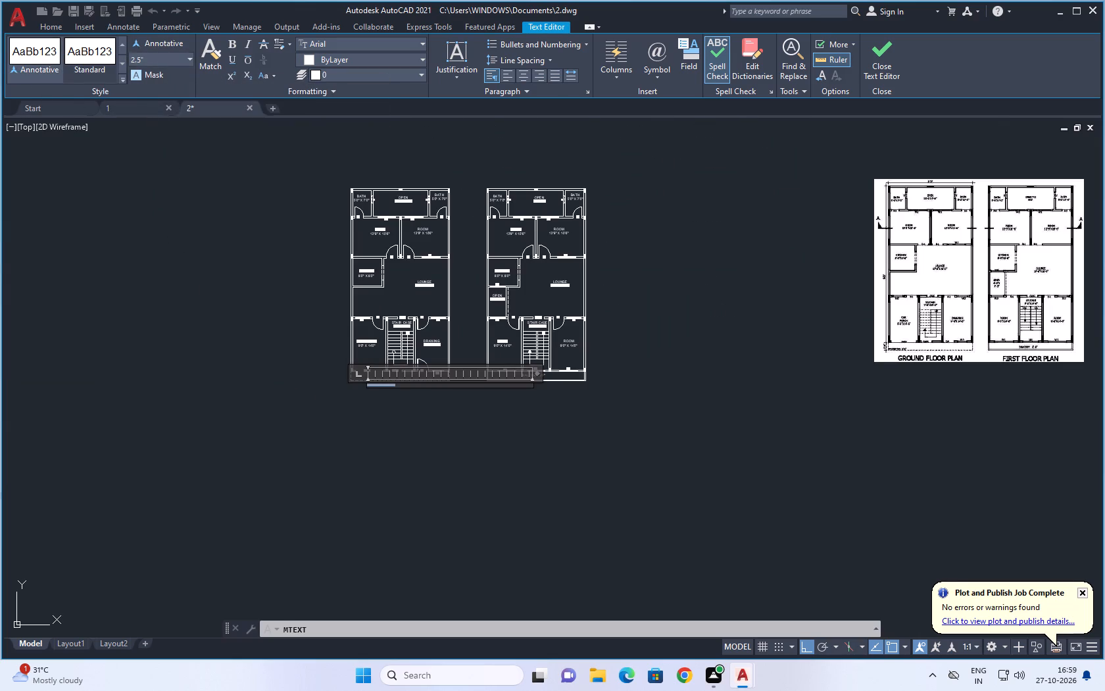
{"action": "scroll", "coordinate": [134, 61], "scroll_direction": "up", "scroll_amount": 1}
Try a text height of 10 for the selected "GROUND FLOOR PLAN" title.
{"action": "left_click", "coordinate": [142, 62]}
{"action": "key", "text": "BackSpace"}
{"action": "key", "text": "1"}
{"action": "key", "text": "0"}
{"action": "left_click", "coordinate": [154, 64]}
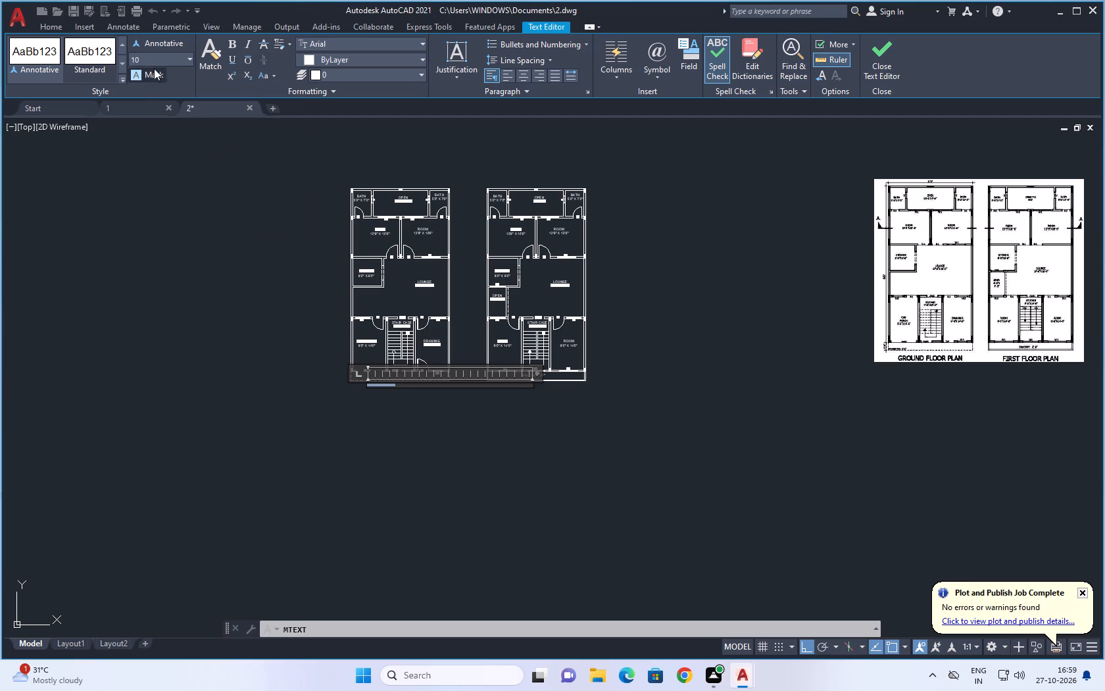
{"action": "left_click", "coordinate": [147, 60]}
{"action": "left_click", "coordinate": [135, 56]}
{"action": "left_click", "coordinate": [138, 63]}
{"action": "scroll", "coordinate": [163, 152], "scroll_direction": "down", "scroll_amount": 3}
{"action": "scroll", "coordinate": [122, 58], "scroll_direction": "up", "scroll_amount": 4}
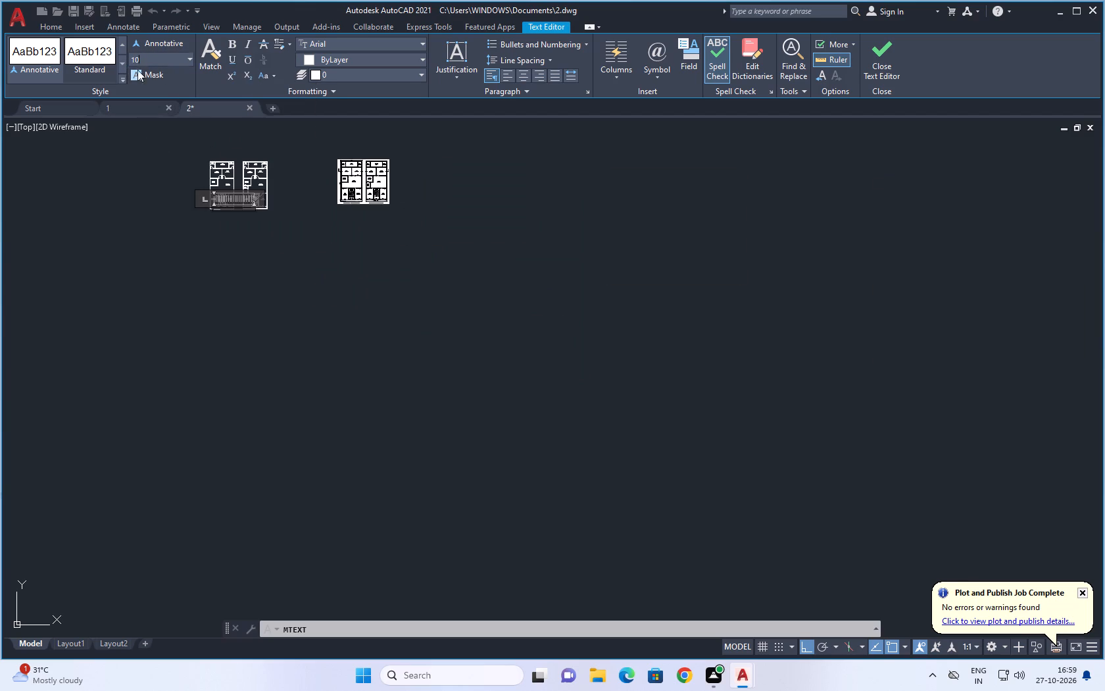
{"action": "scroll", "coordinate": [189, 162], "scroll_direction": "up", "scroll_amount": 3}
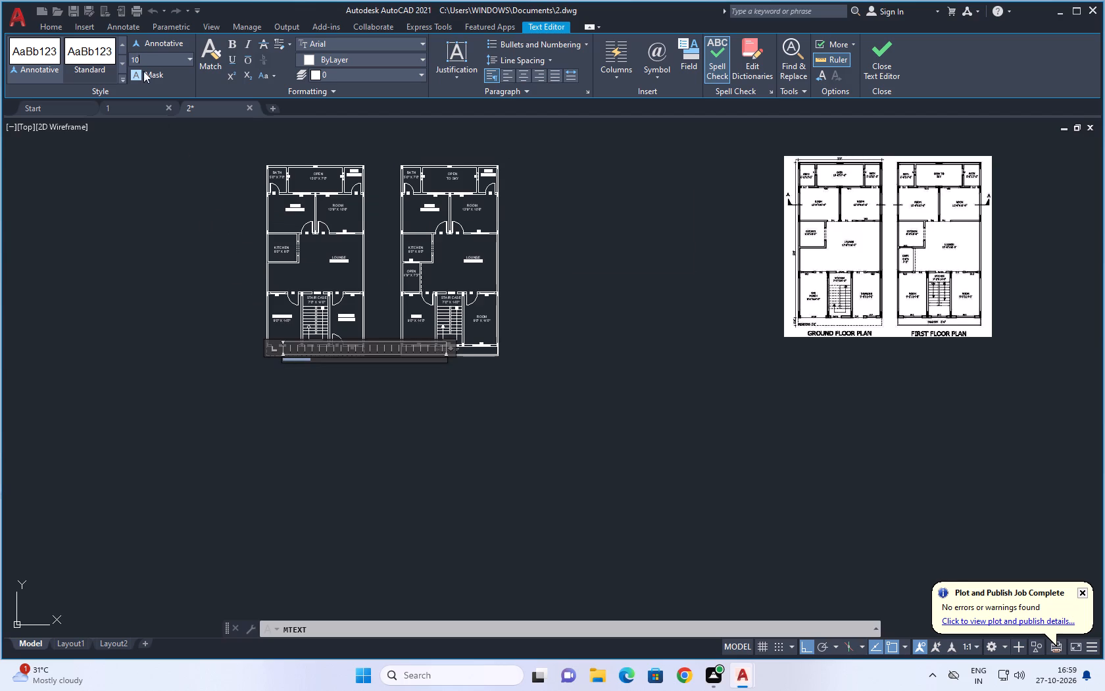
Set the text height of the "GROUND FLOOR PLAN" title to 15 inches.
{"action": "left_click", "coordinate": [142, 61]}
{"action": "key", "text": "BackSpace"}
{"action": "key", "text": "BackSpace"}
{"action": "key", "text": "1"}
{"action": "key", "text": "5"}
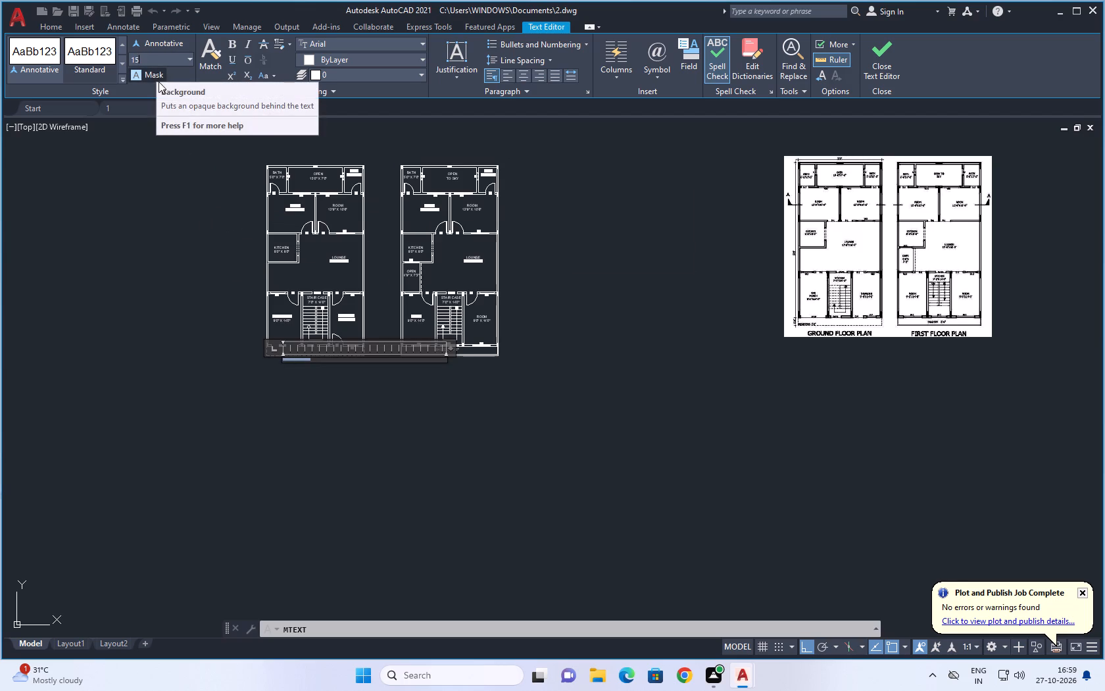
{"action": "key", "text": "Return"}
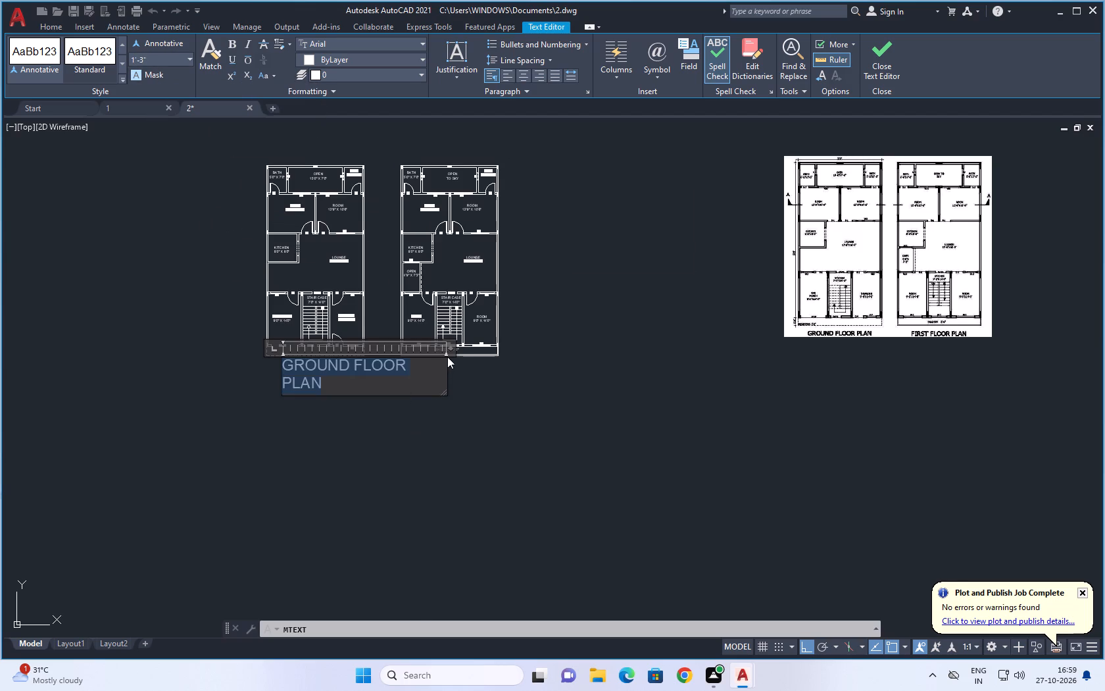
Widen the title's text frame so "GROUND FLOOR PLAN" fits on one line, and finish the text.
{"action": "left_click_drag", "start_coordinate": [449, 349], "coordinate": [495, 348]}
{"action": "left_click", "coordinate": [470, 428]}
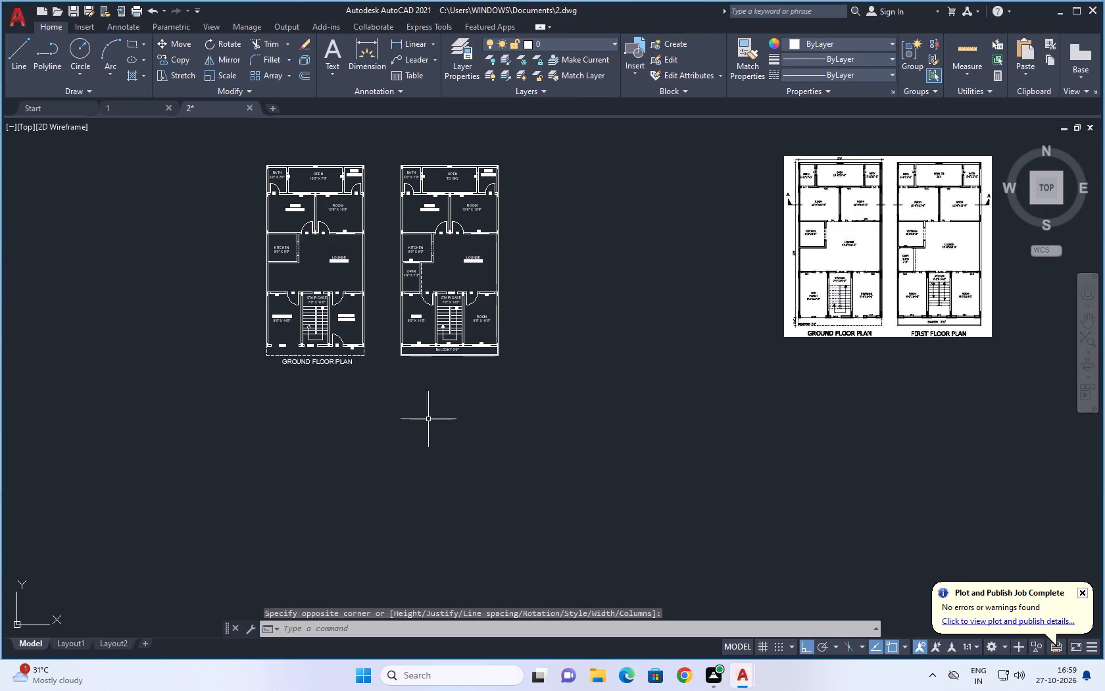
Centre the "GROUND FLOOR PLAN" title text within its frame and make it bold.
{"action": "scroll", "coordinate": [249, 356], "scroll_direction": "up", "scroll_amount": 2}
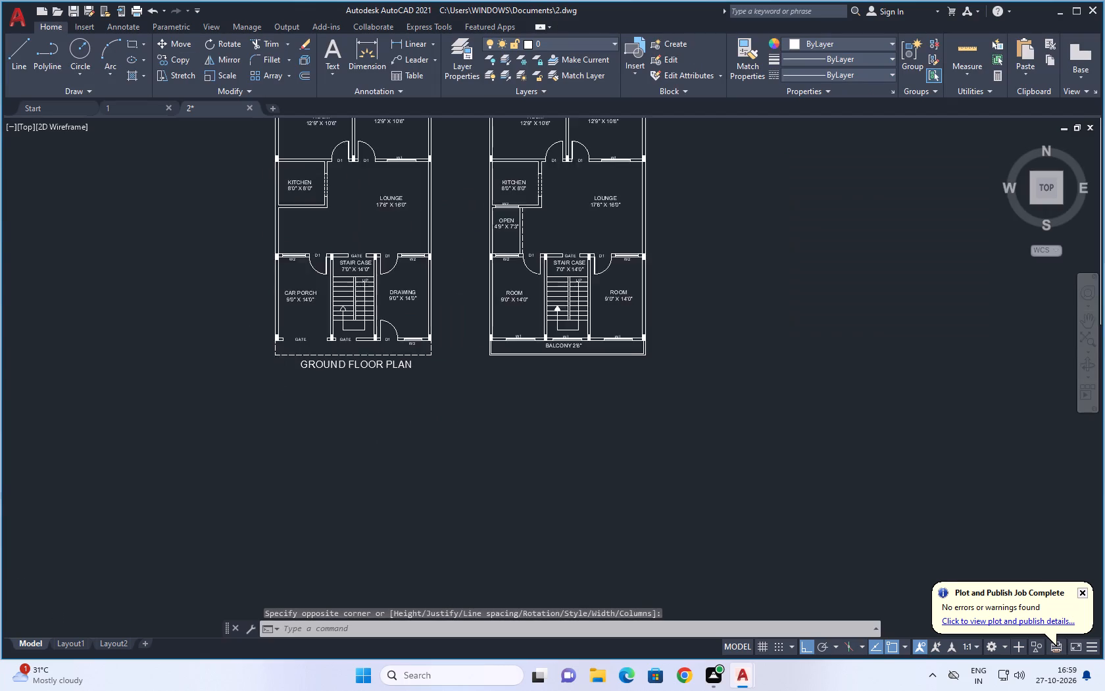
{"action": "double_click", "coordinate": [374, 368]}
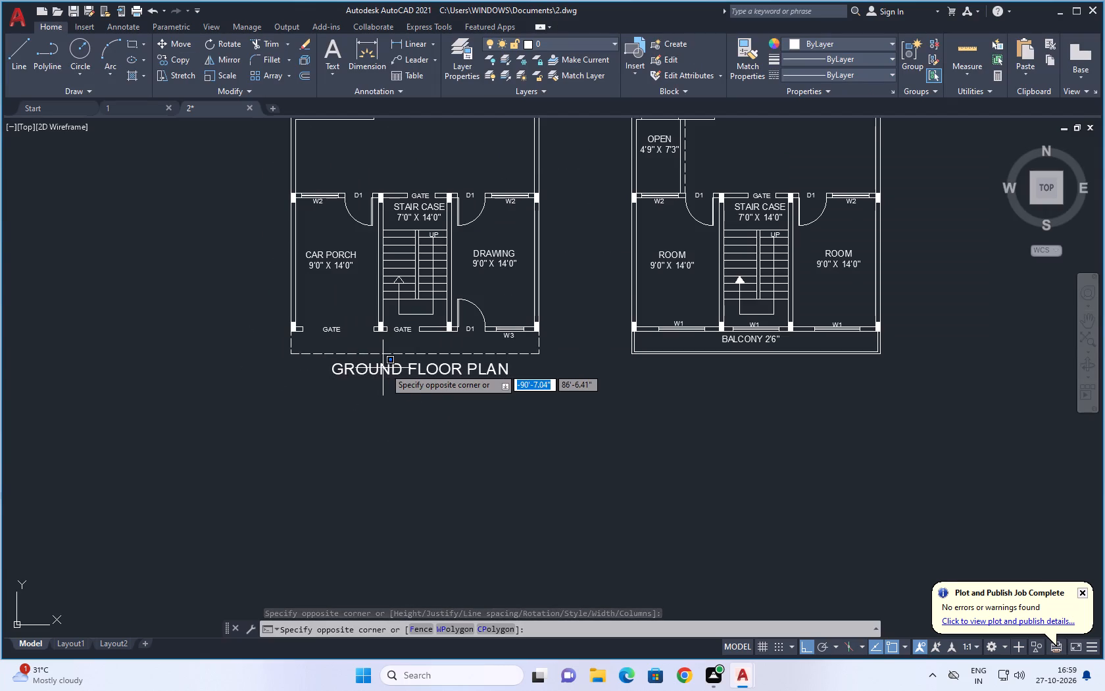
{"action": "key", "text": "space"}
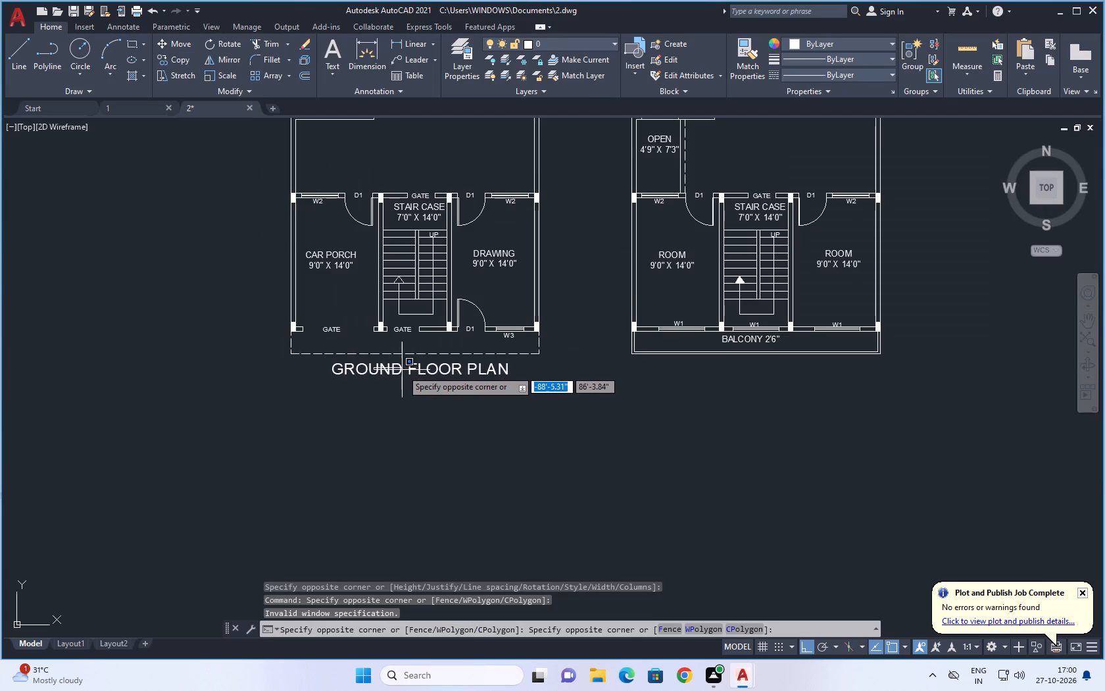
{"action": "key", "text": "Escape"}
{"action": "double_click", "coordinate": [414, 369]}
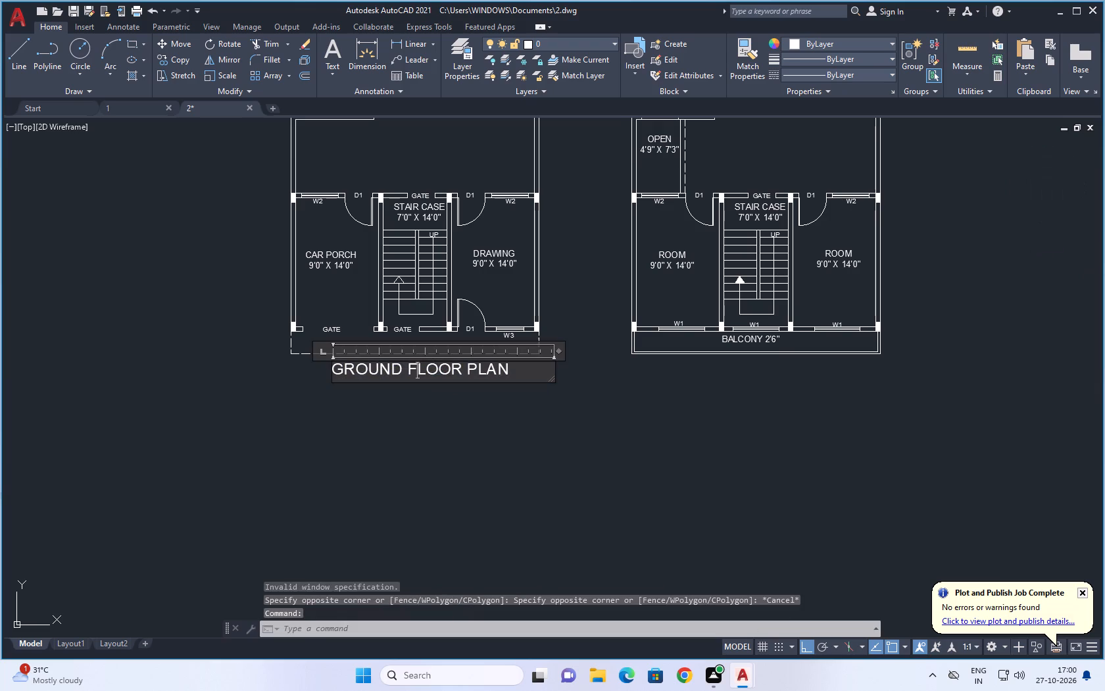
{"action": "left_click_drag", "start_coordinate": [518, 365], "coordinate": [280, 390]}
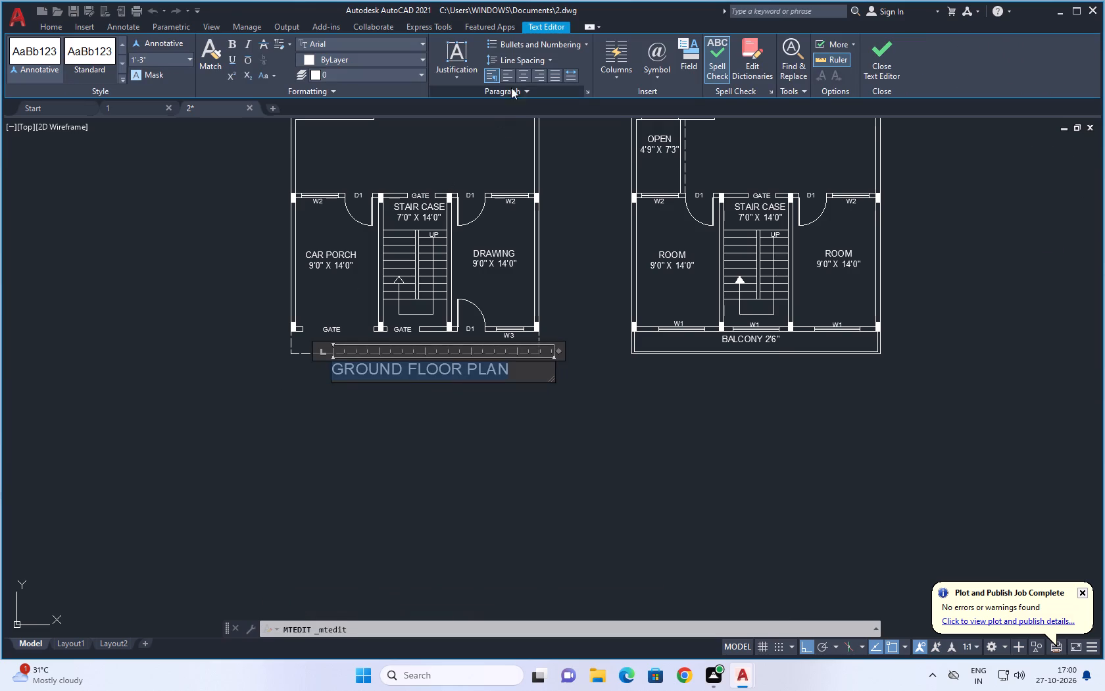
{"action": "left_click", "coordinate": [522, 74]}
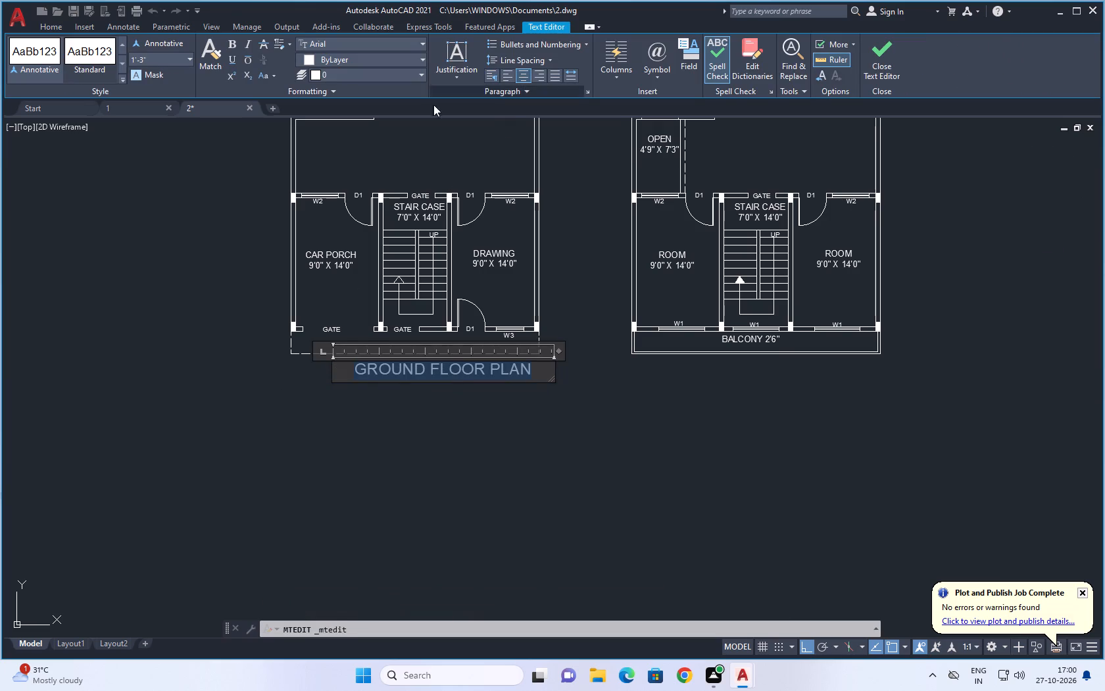
{"action": "left_click", "coordinate": [232, 45]}
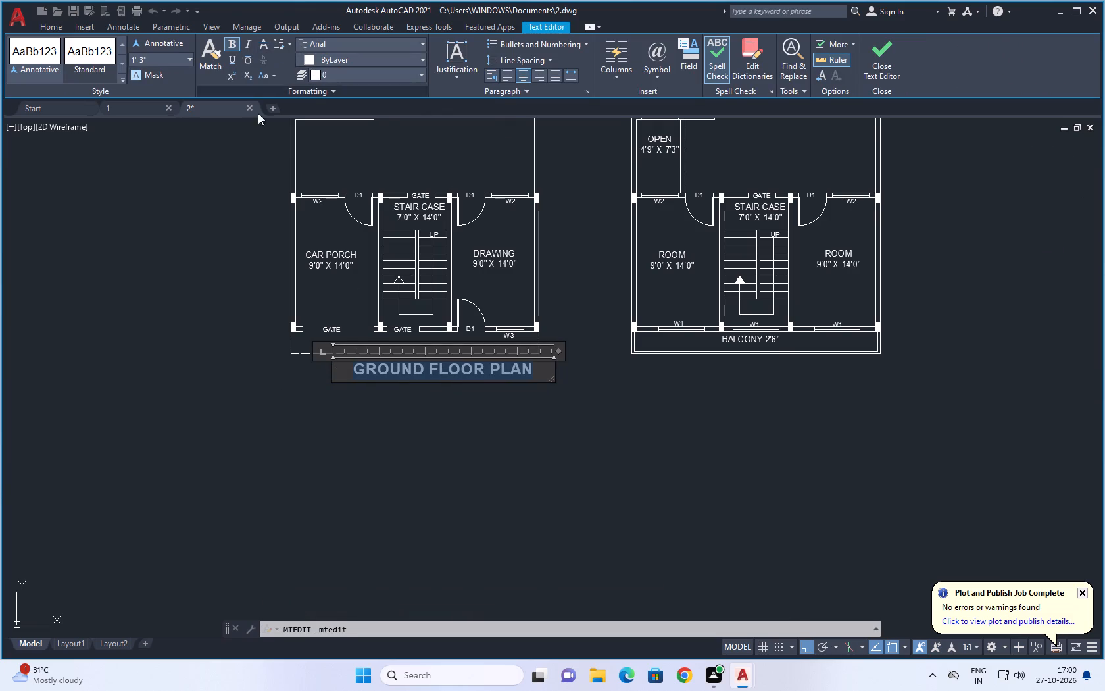
{"action": "left_click", "coordinate": [380, 428]}
With Ortho off, move the "GROUND FLOOR PLAN" title about 3'-7" left and slightly down, clear of the dashed outline.
{"action": "left_click", "coordinate": [366, 371]}
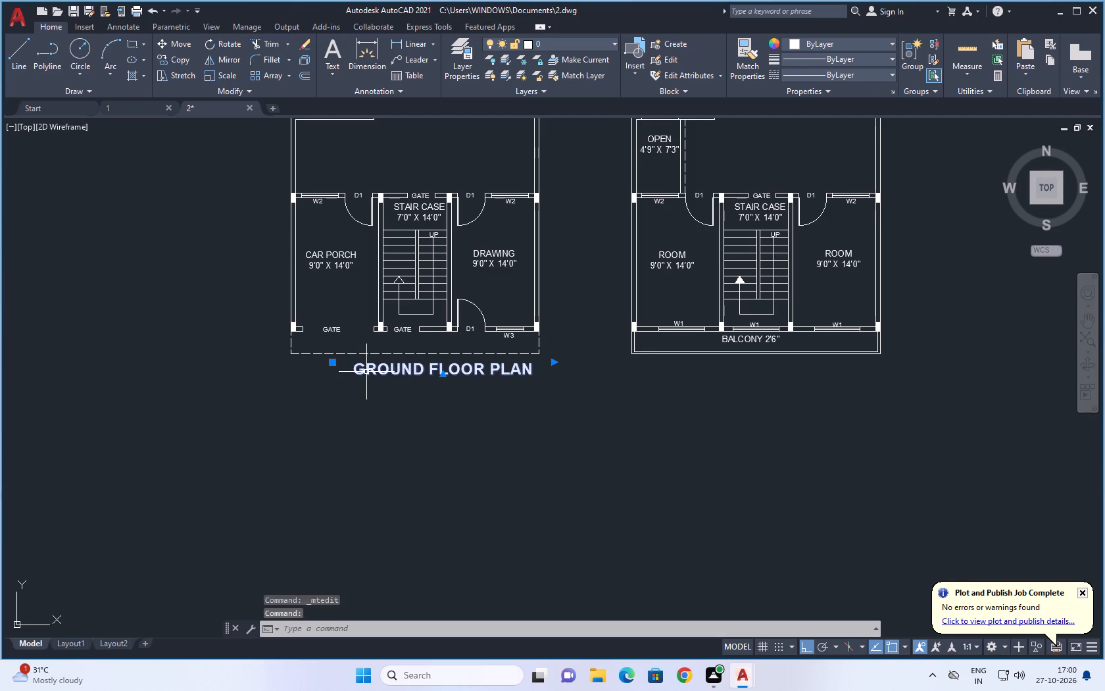
{"action": "type", "text": "M"}
{"action": "key", "text": "space"}
{"action": "left_click", "coordinate": [364, 369]}
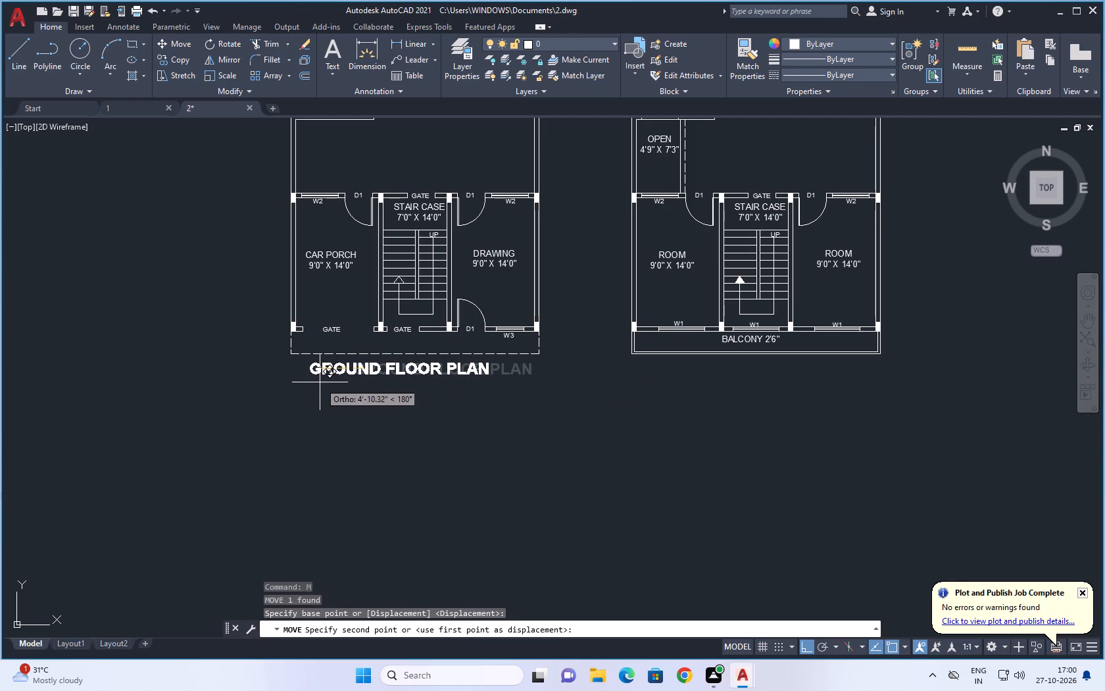
{"action": "key", "text": "F8"}
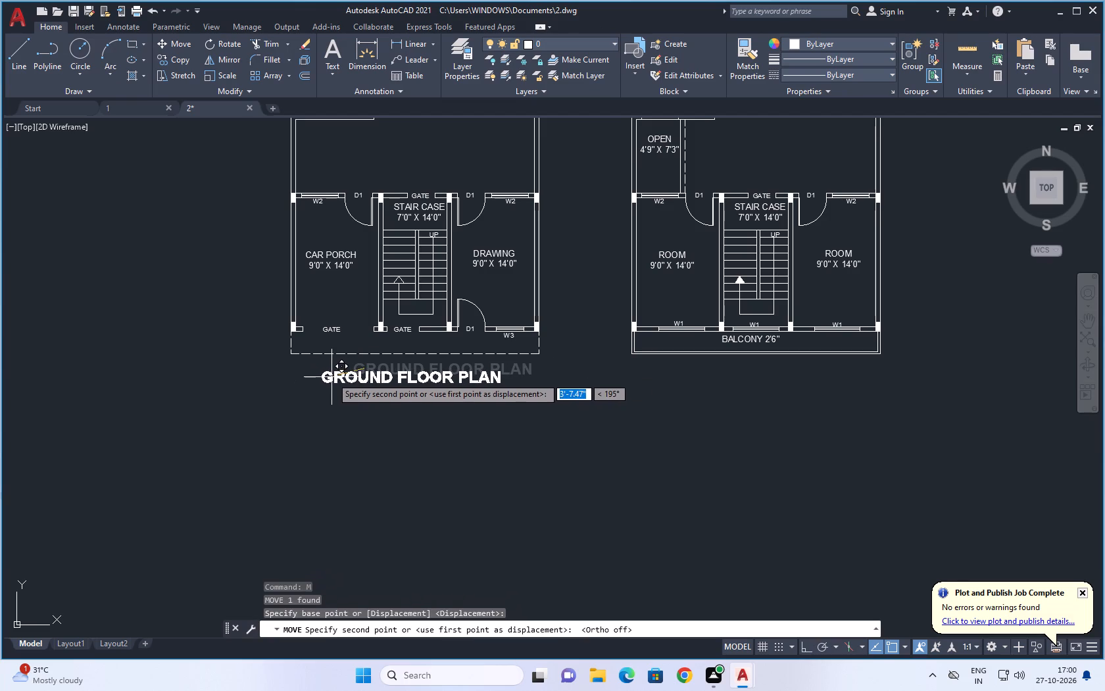
{"action": "left_click", "coordinate": [331, 375]}
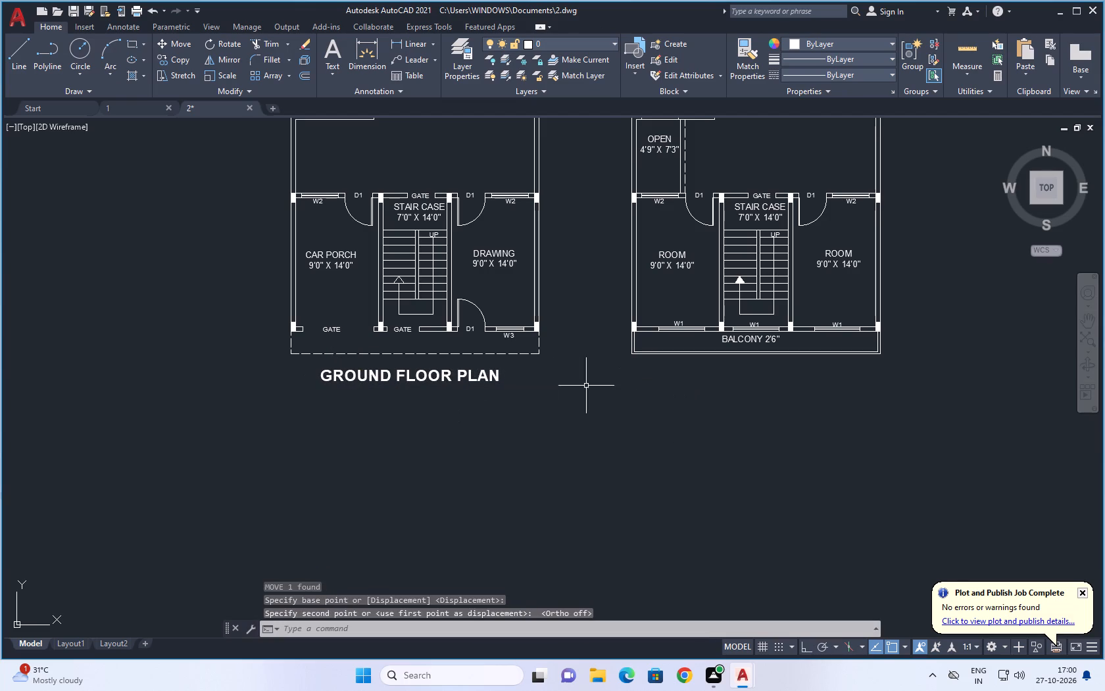
Copy the "GROUND FLOOR PLAN" title and place the copy below the first-floor drawing's balcony.
{"action": "left_click", "coordinate": [403, 378]}
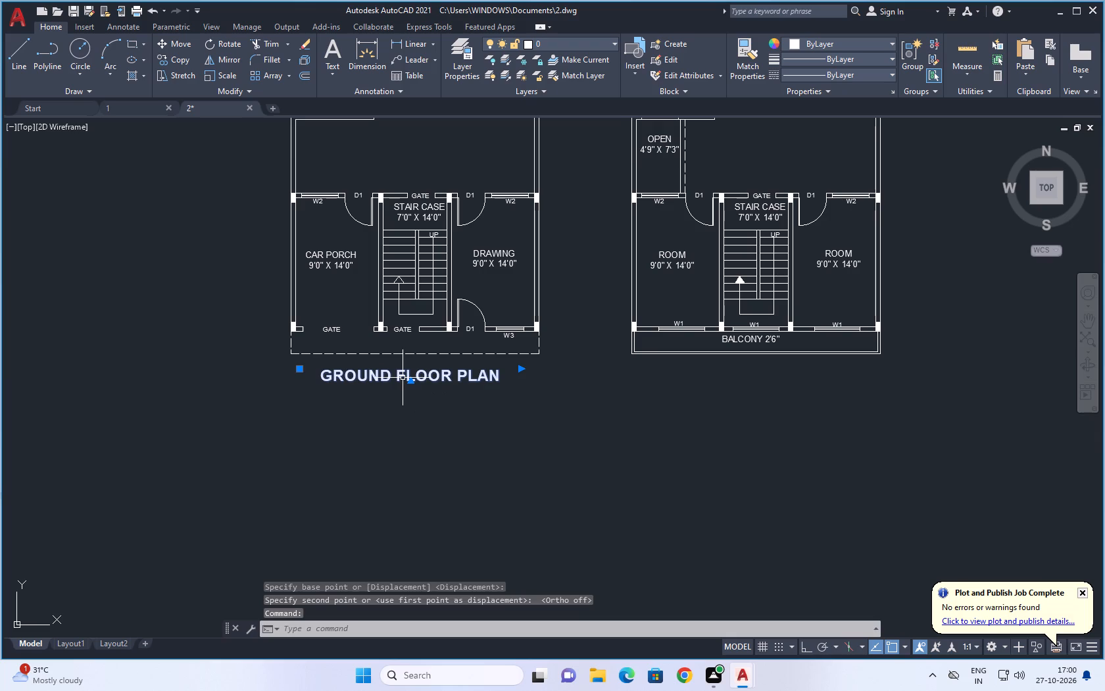
{"action": "key", "text": "ctrl+c"}
{"action": "key", "text": "ctrl+v"}
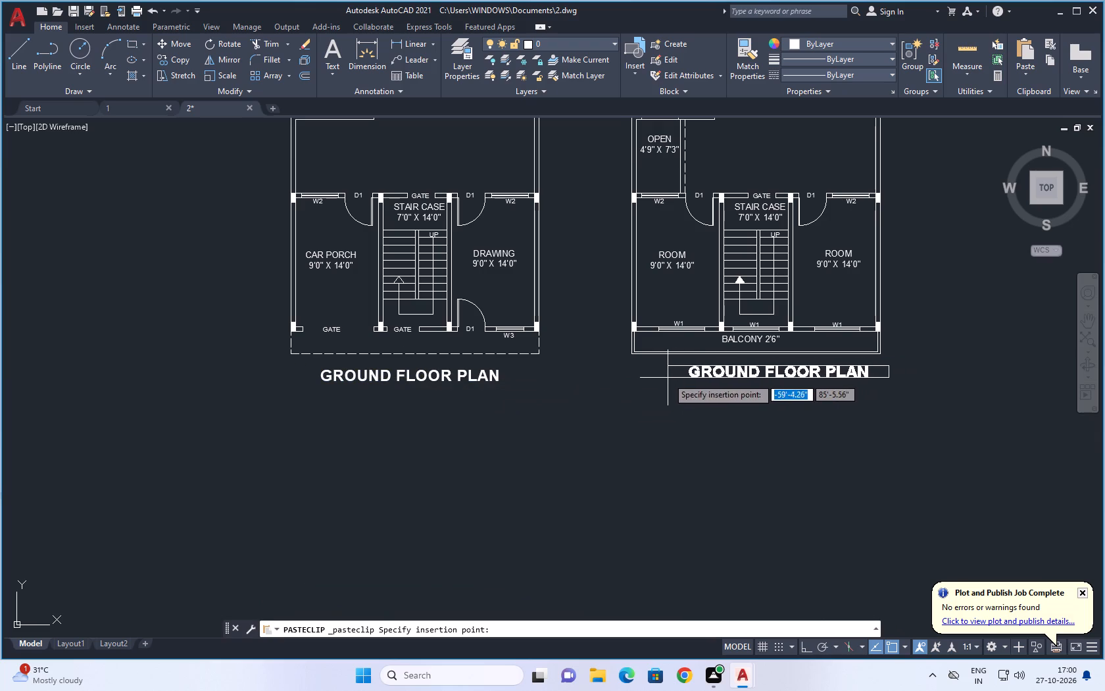
{"action": "left_click", "coordinate": [651, 377]}
Change the copied title's wording from "GROUND" to "FIRST" so it reads "FIRST FLOOR PLAN".
{"action": "double_click", "coordinate": [701, 370]}
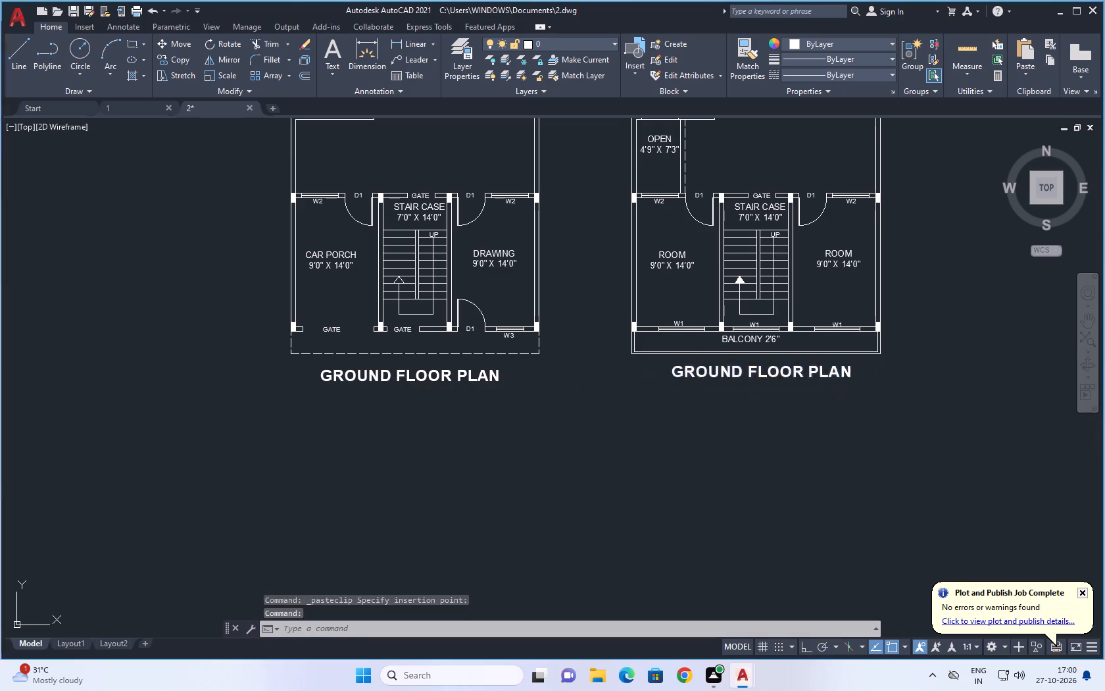
{"action": "left_click", "coordinate": [743, 371]}
{"action": "key", "text": "BackSpace"}
{"action": "key", "text": "BackSpace"}
{"action": "key", "text": "BackSpace"}
{"action": "key", "text": "BackSpace"}
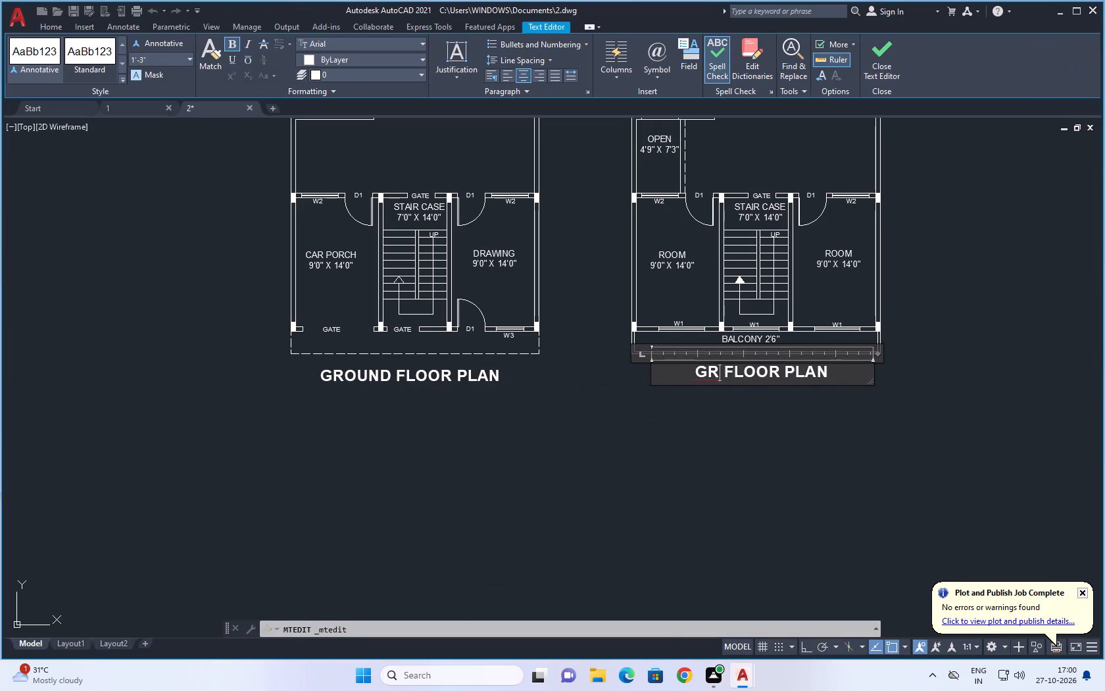
{"action": "key", "text": "BackSpace"}
{"action": "key", "text": "BackSpace"}
{"action": "type", "text": "FIRST"}
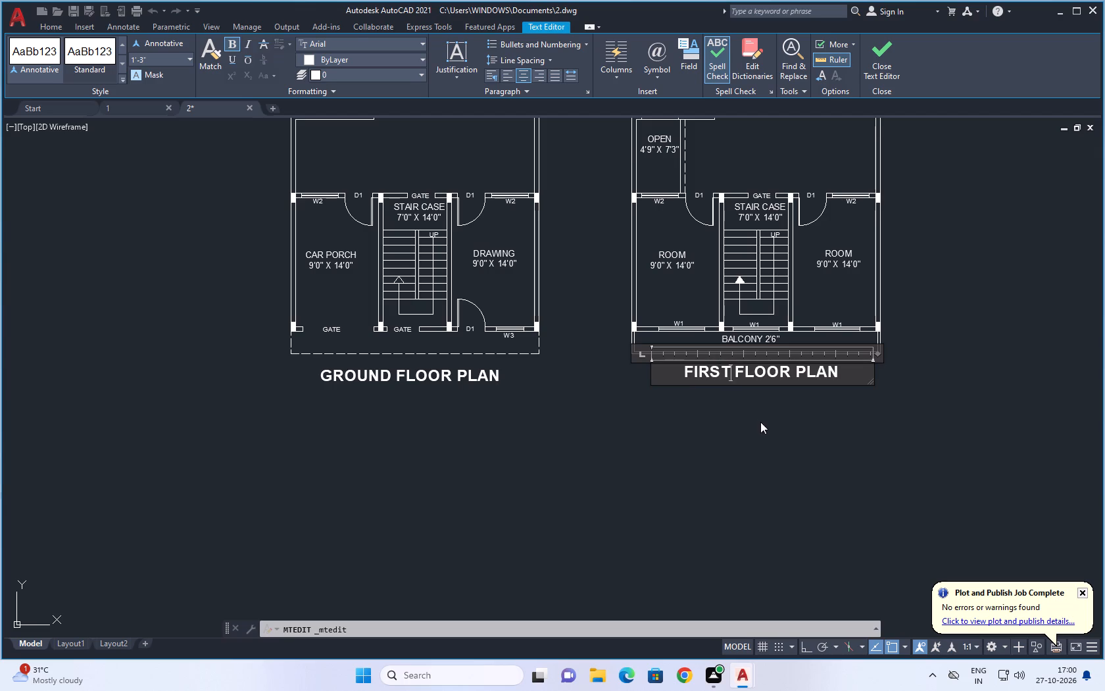
{"action": "left_click", "coordinate": [760, 422]}
Delete the reference image beside the two floor plans.
{"action": "scroll", "coordinate": [748, 415], "scroll_direction": "down", "scroll_amount": 2}
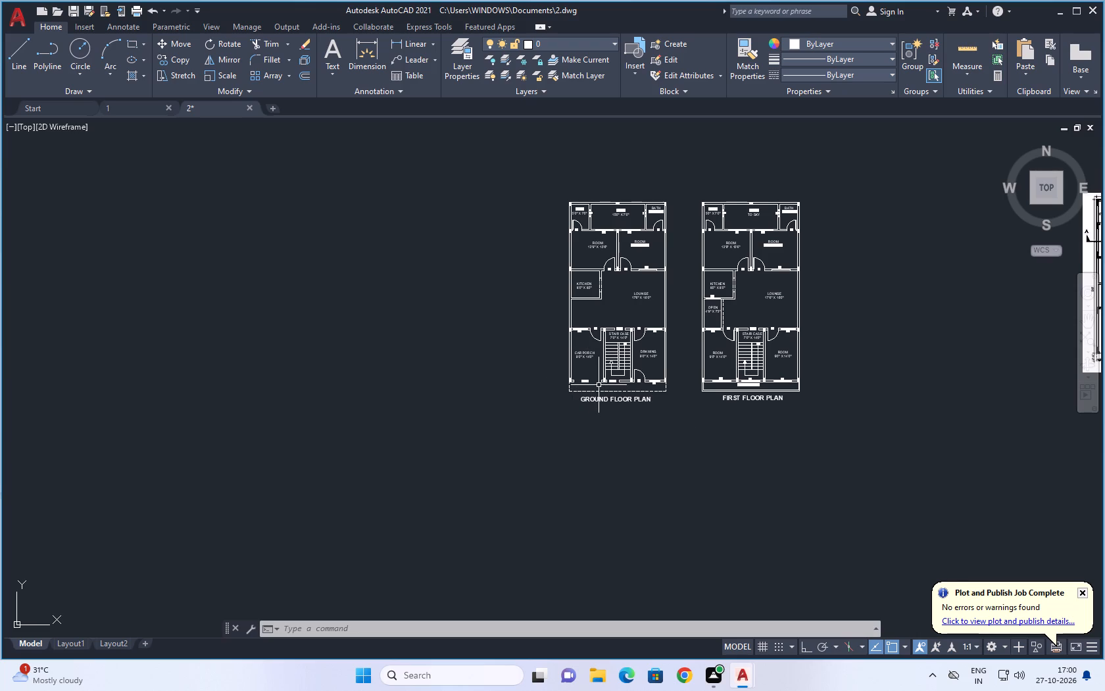
{"action": "scroll", "coordinate": [627, 384], "scroll_direction": "down", "scroll_amount": 2}
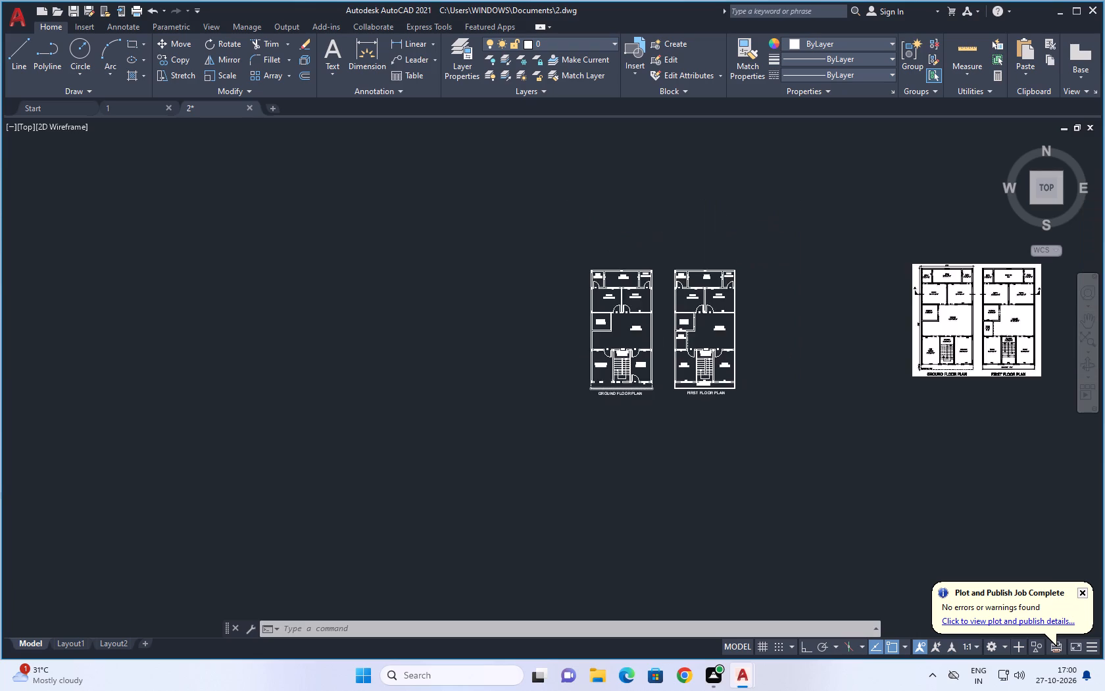
{"action": "left_click_drag", "start_coordinate": [775, 305], "coordinate": [962, 332]}
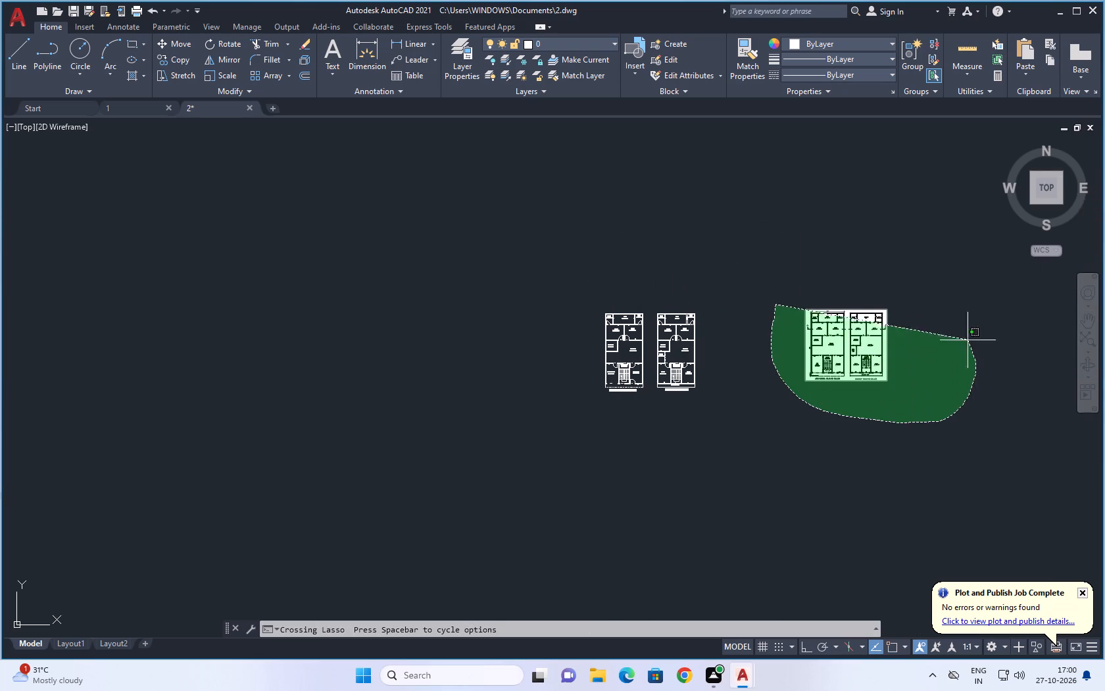
{"action": "left_click_drag", "start_coordinate": [962, 332], "coordinate": [927, 287]}
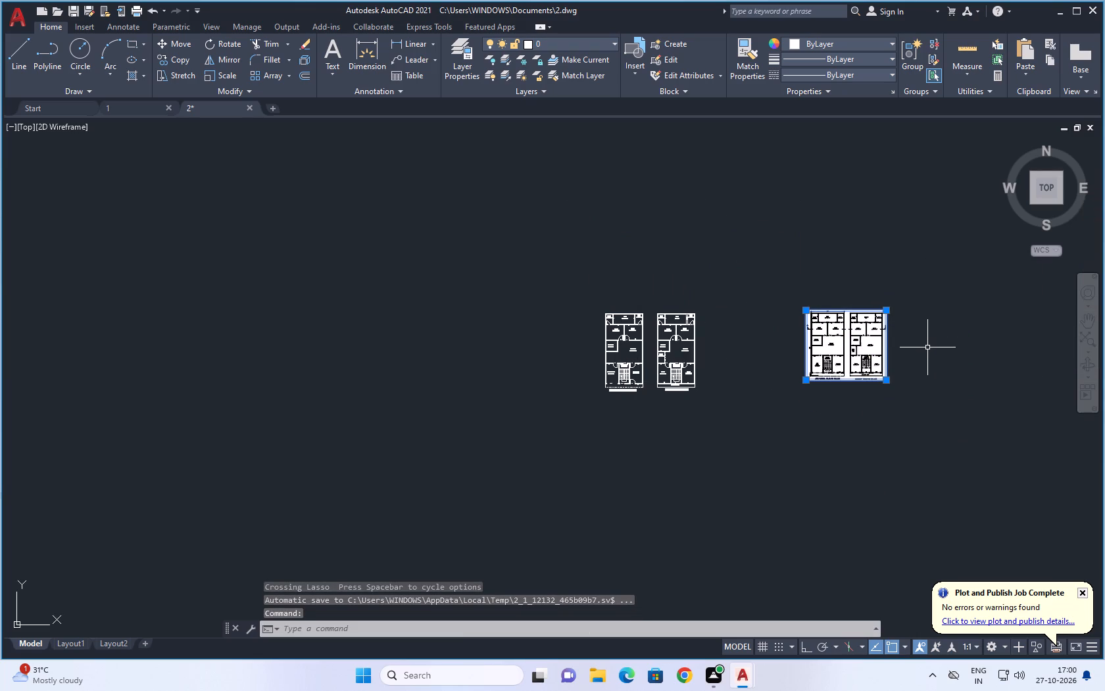
{"action": "key", "text": "Delete"}
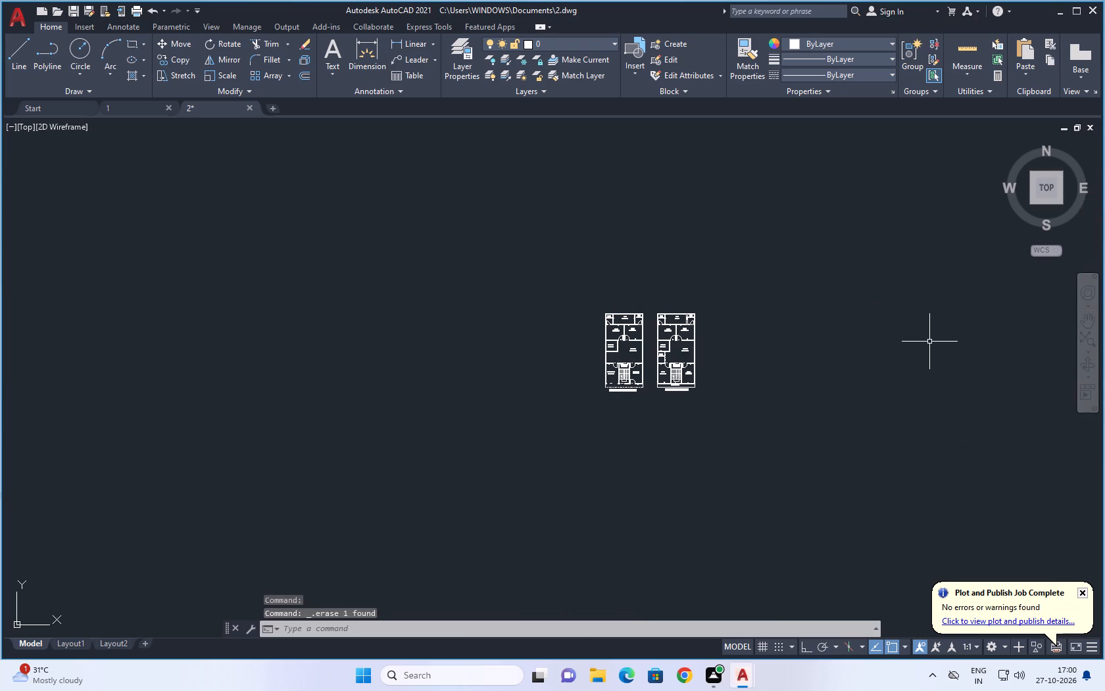
Save the drawing.
{"action": "key", "text": "ctrl+s"}
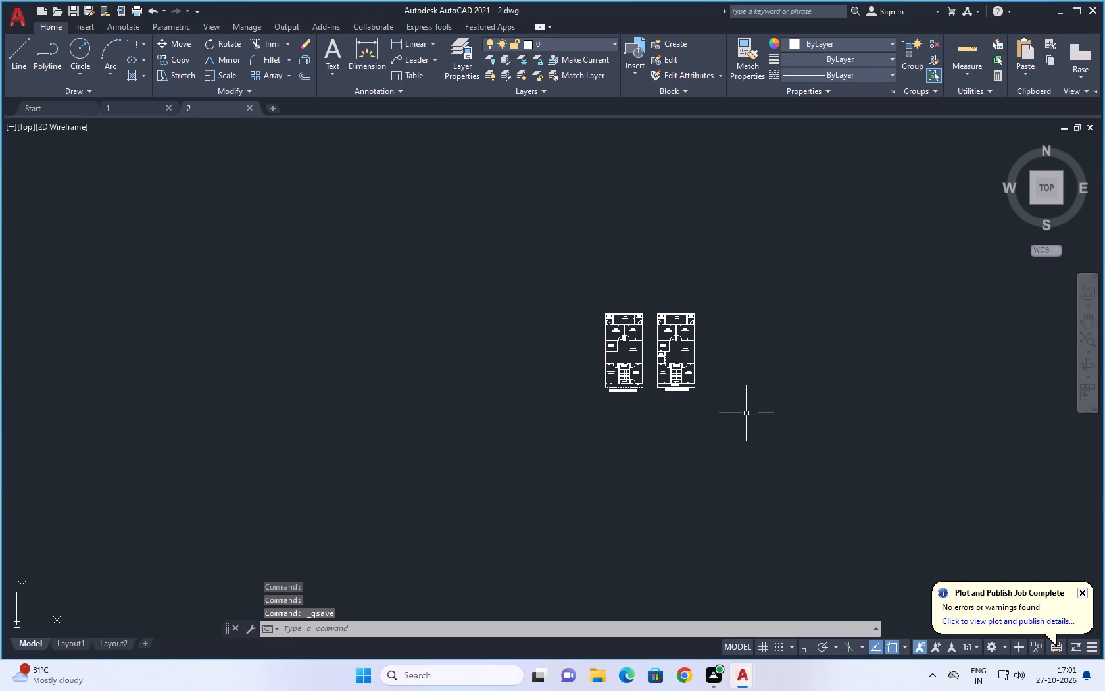
Start a single-sheet plot of the model and choose DWG To PDF.pc3 as the plotter.
{"action": "key", "text": "ctrl+p"}
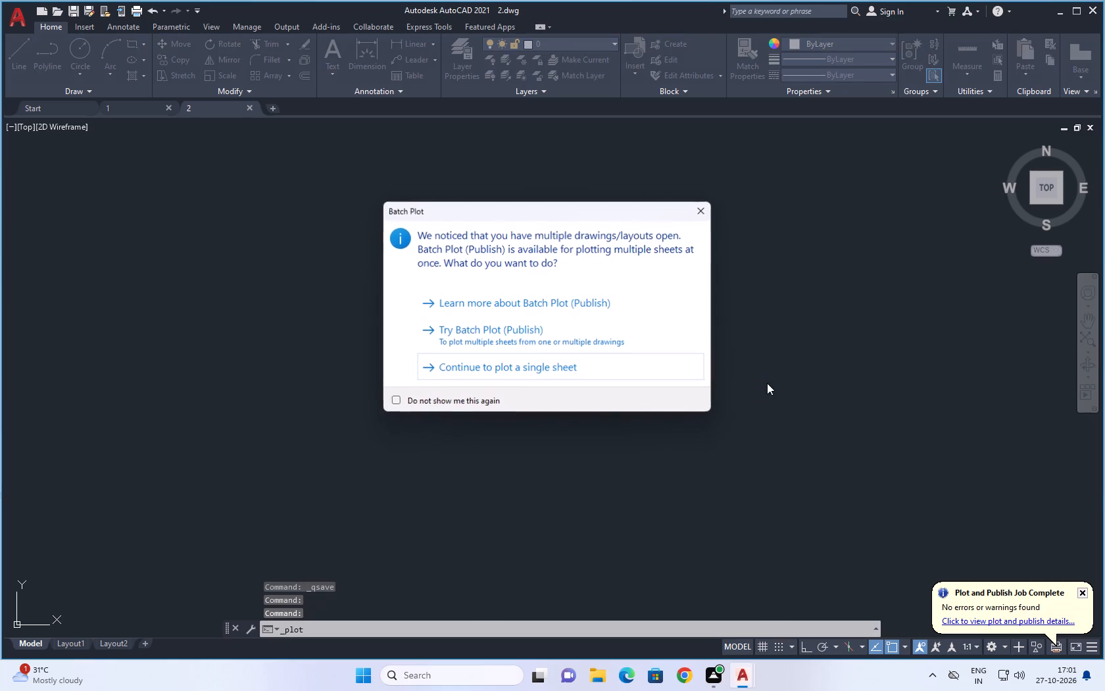
{"action": "left_click", "coordinate": [462, 371]}
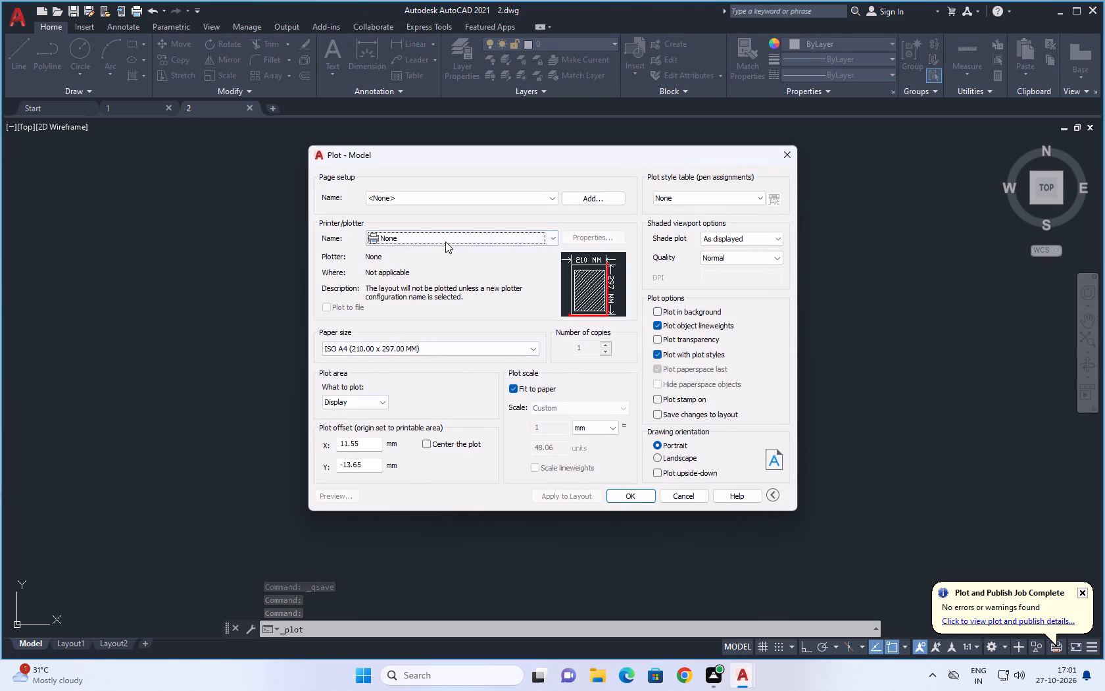
{"action": "left_click", "coordinate": [446, 241]}
{"action": "left_click", "coordinate": [434, 358]}
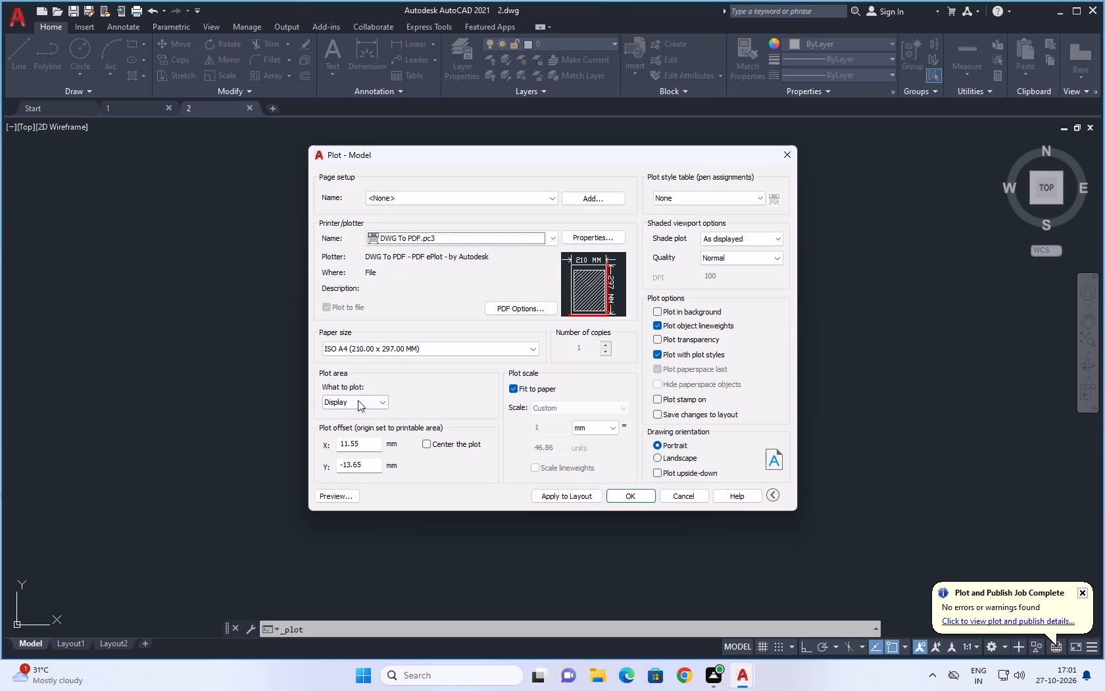
Set the plot area to a window around both titled floor plans, centre the plot, and apply the settings to the layout.
{"action": "left_click", "coordinate": [358, 401]}
{"action": "left_click", "coordinate": [356, 440]}
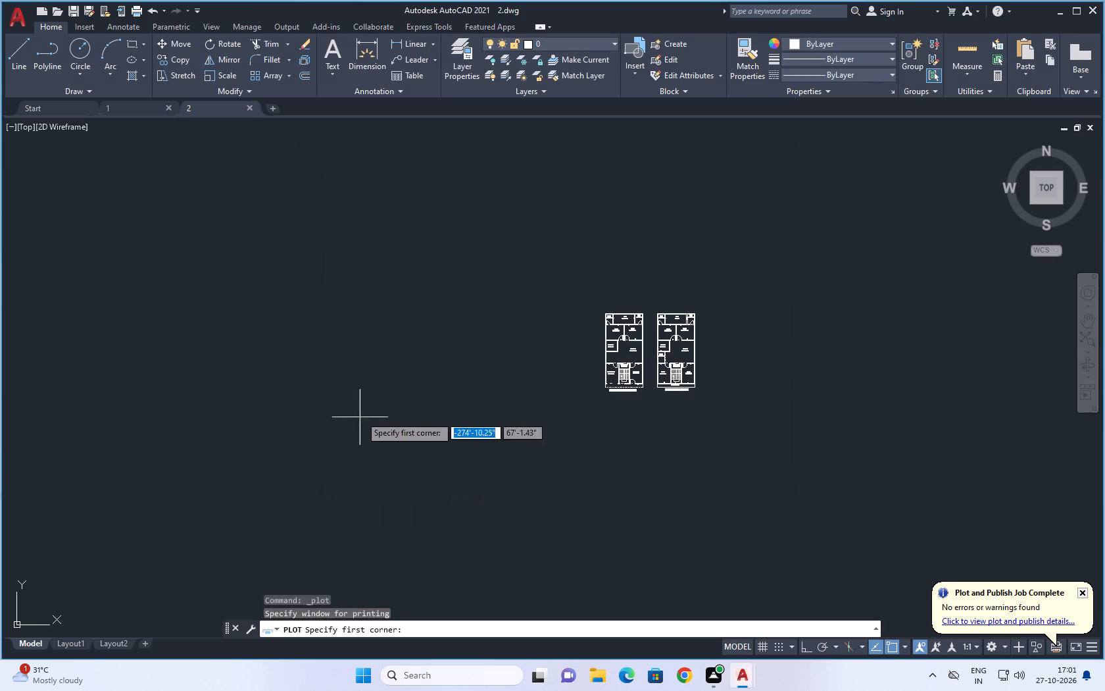
{"action": "left_click_drag", "start_coordinate": [582, 297], "coordinate": [699, 415]}
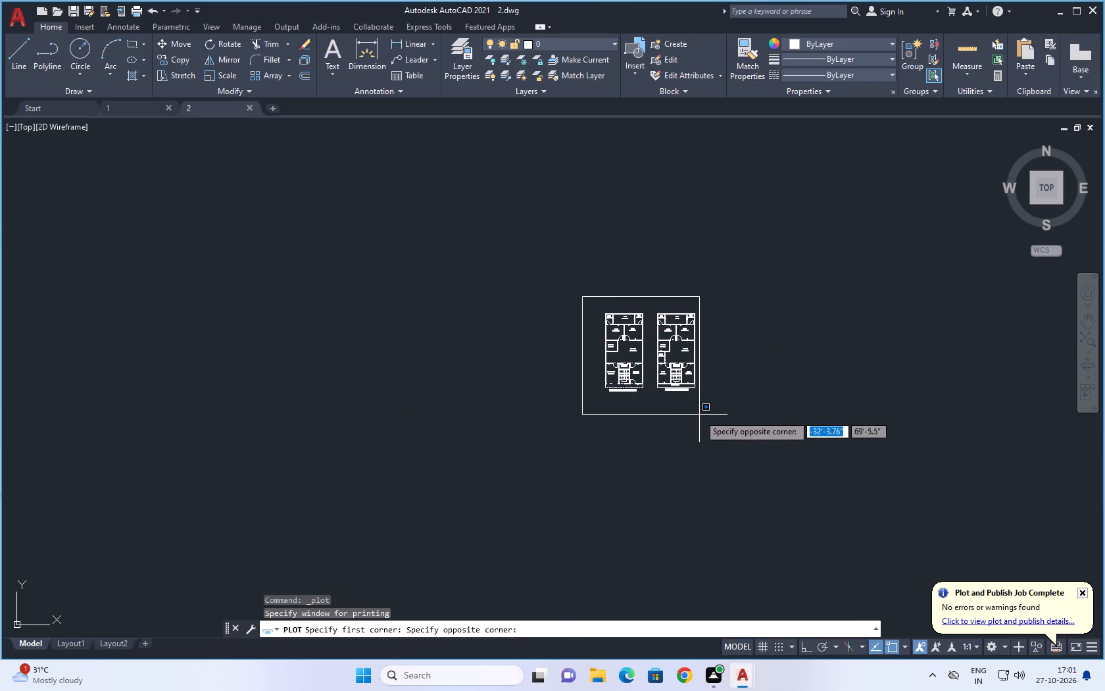
{"action": "left_click_drag", "start_coordinate": [699, 415], "coordinate": [713, 415]}
{"action": "left_click", "coordinate": [713, 415]}
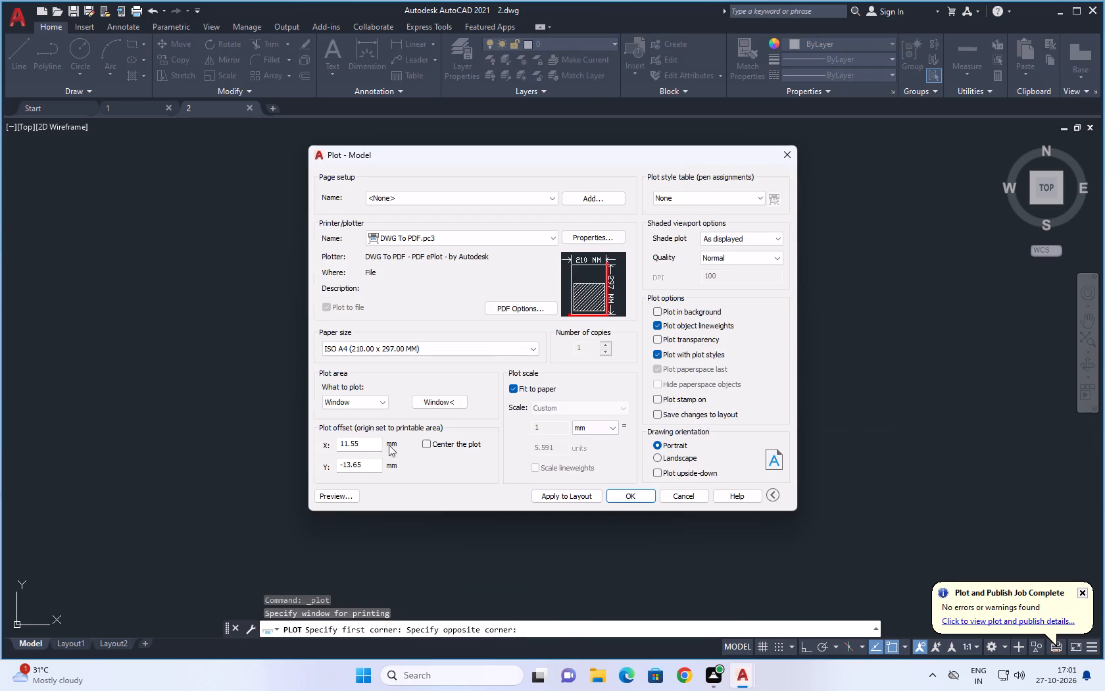
{"action": "left_click", "coordinate": [428, 444]}
{"action": "left_click", "coordinate": [570, 499]}
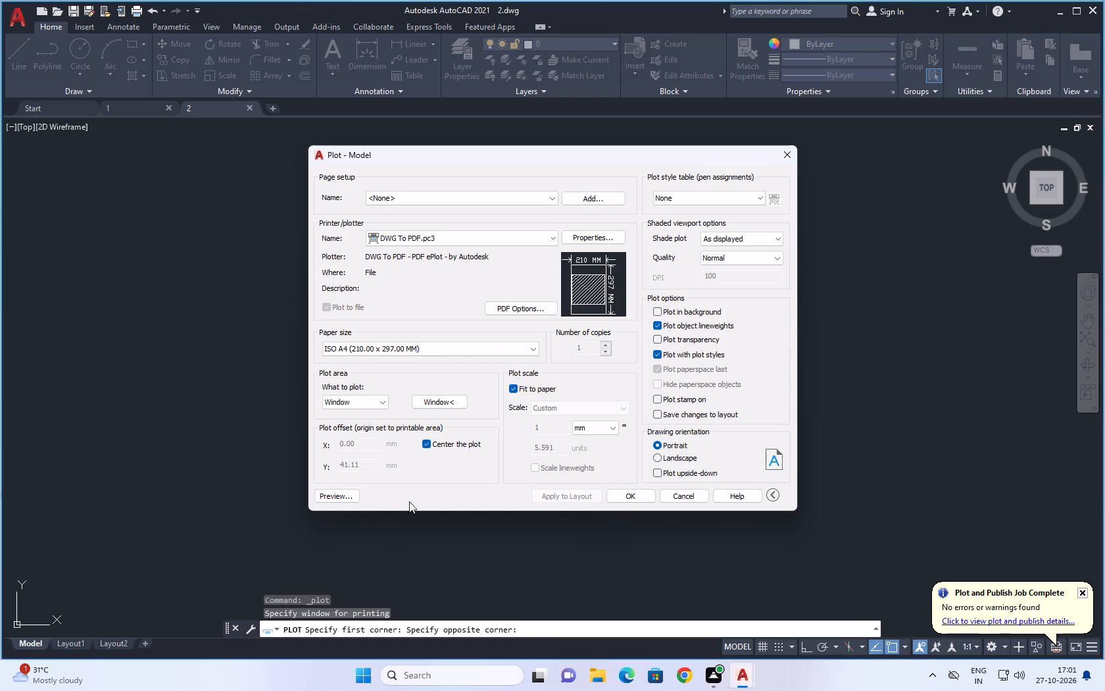
Preview the plot and inspect both floor plans and their titles on the page, and return to the plot settings.
{"action": "left_click", "coordinate": [333, 497]}
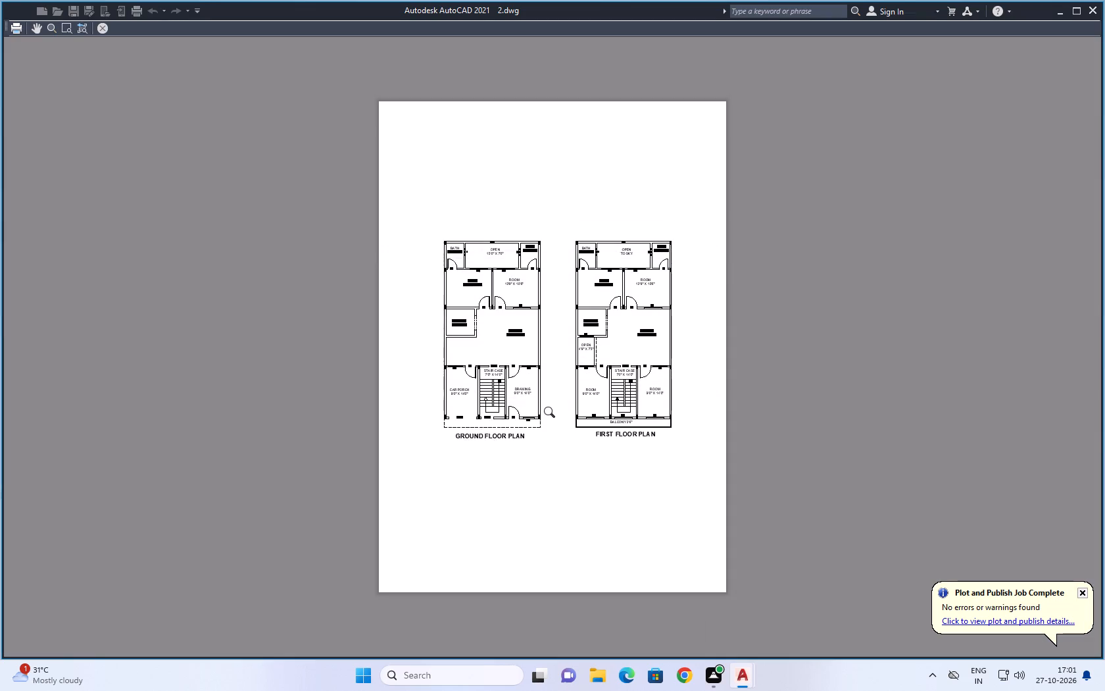
{"action": "scroll", "coordinate": [564, 391], "scroll_direction": "up", "scroll_amount": 2}
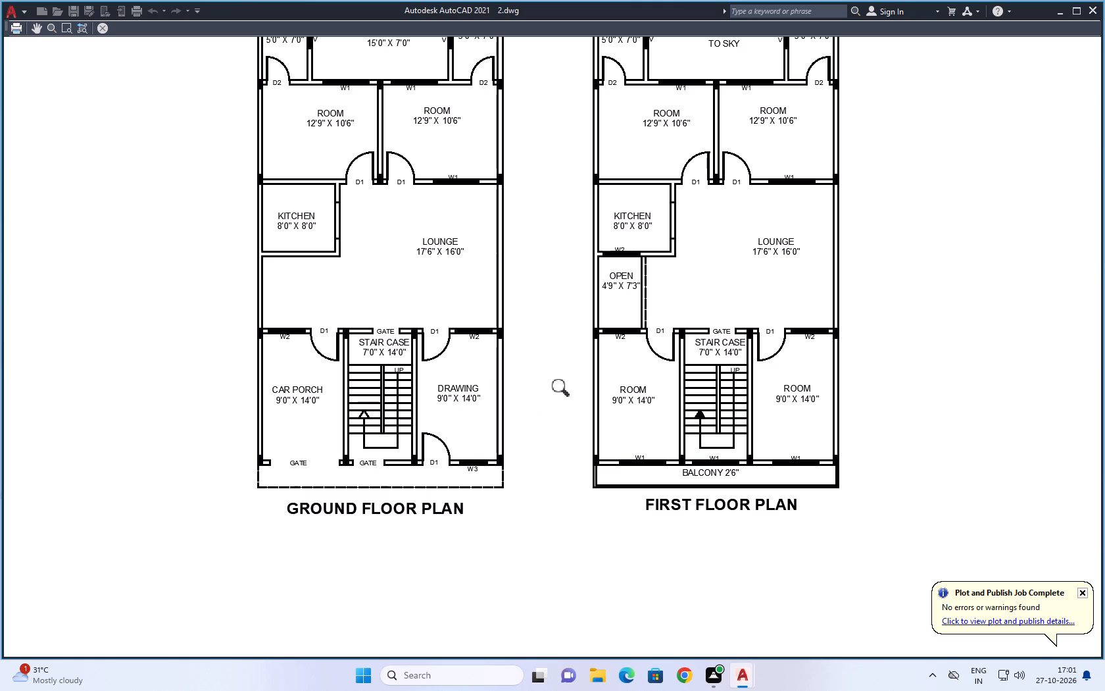
{"action": "scroll", "coordinate": [565, 390], "scroll_direction": "down", "scroll_amount": 2}
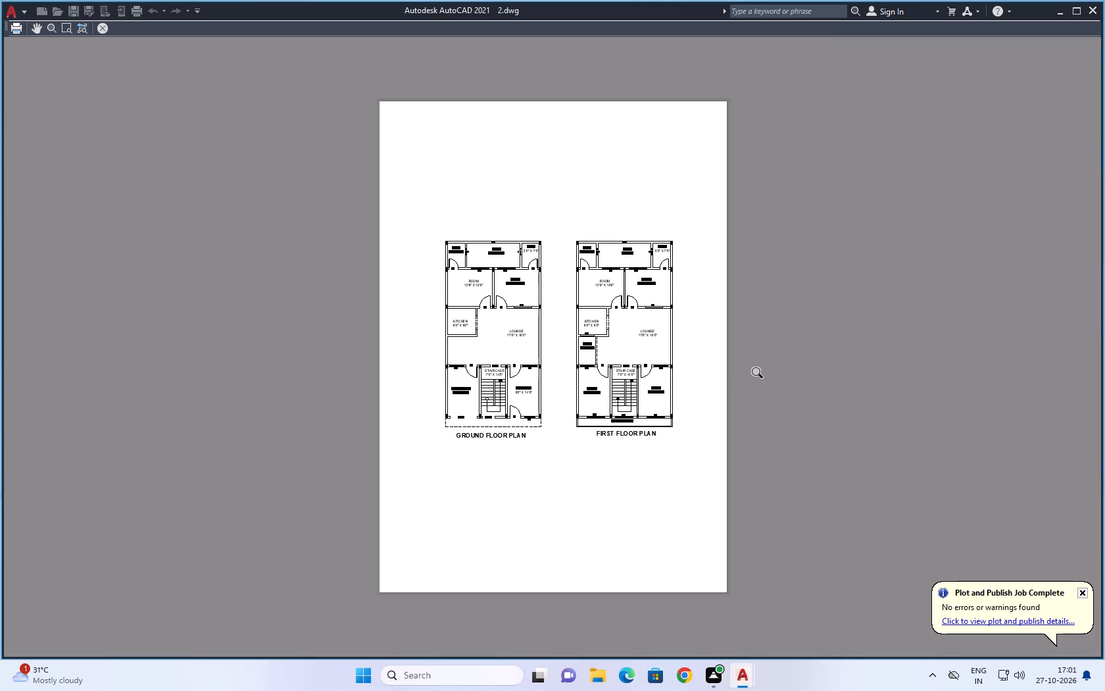
{"action": "key", "text": "space"}
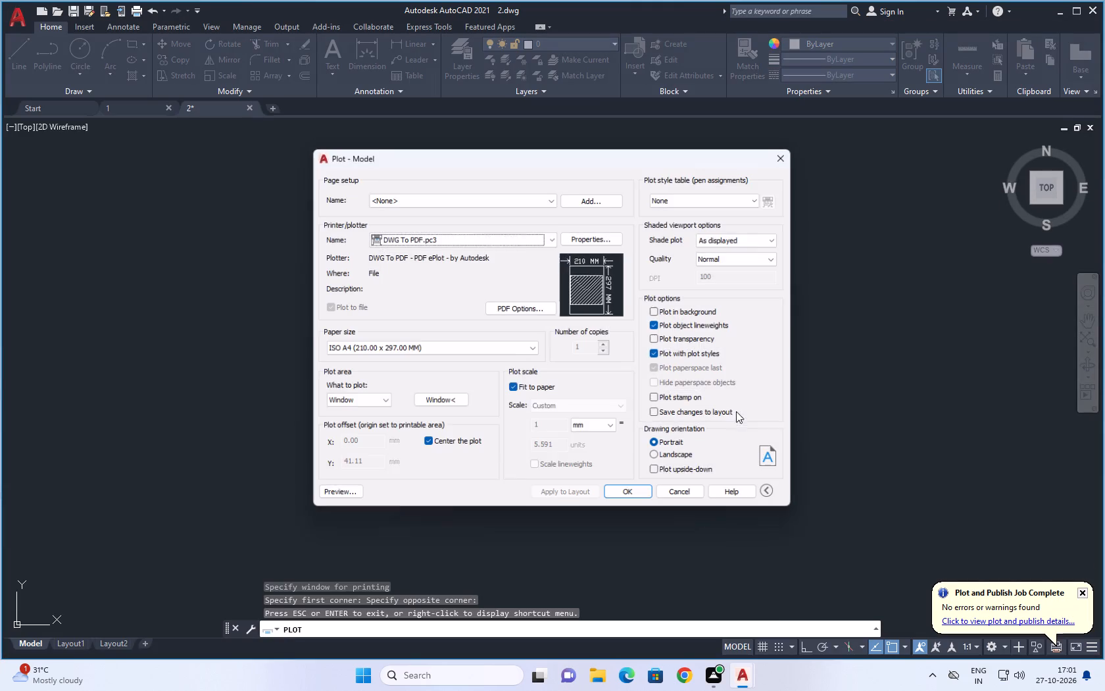
Plot the sheet to a PDF file named 2-Model.pdf in the Documents folder.
{"action": "left_click", "coordinate": [615, 490]}
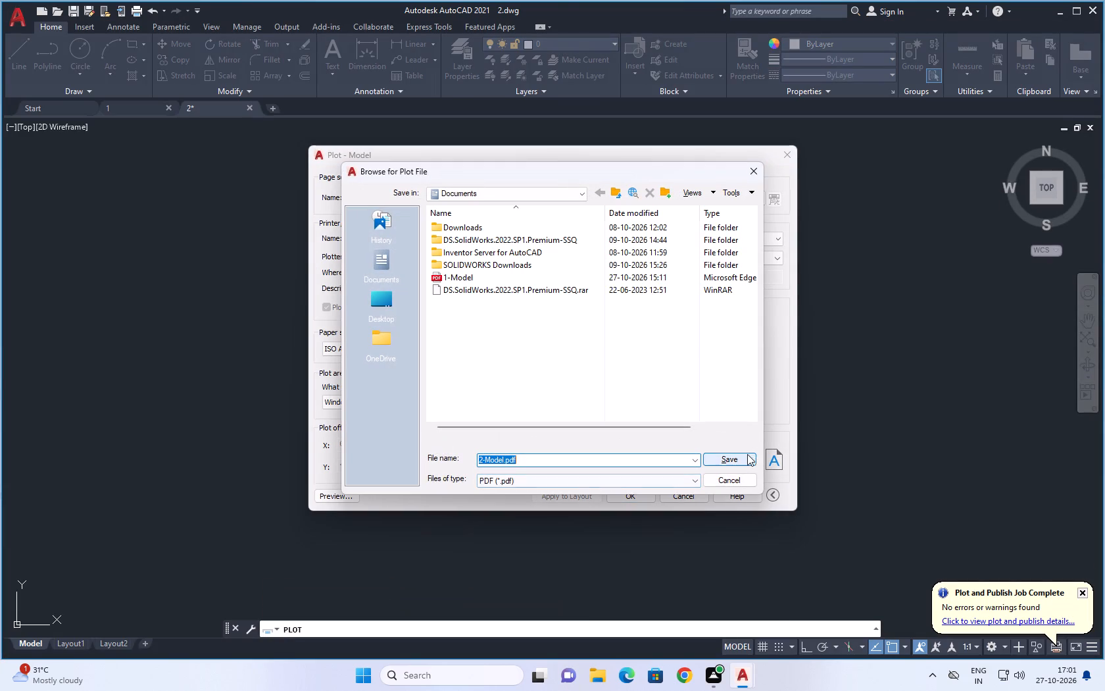
{"action": "left_click", "coordinate": [740, 460]}
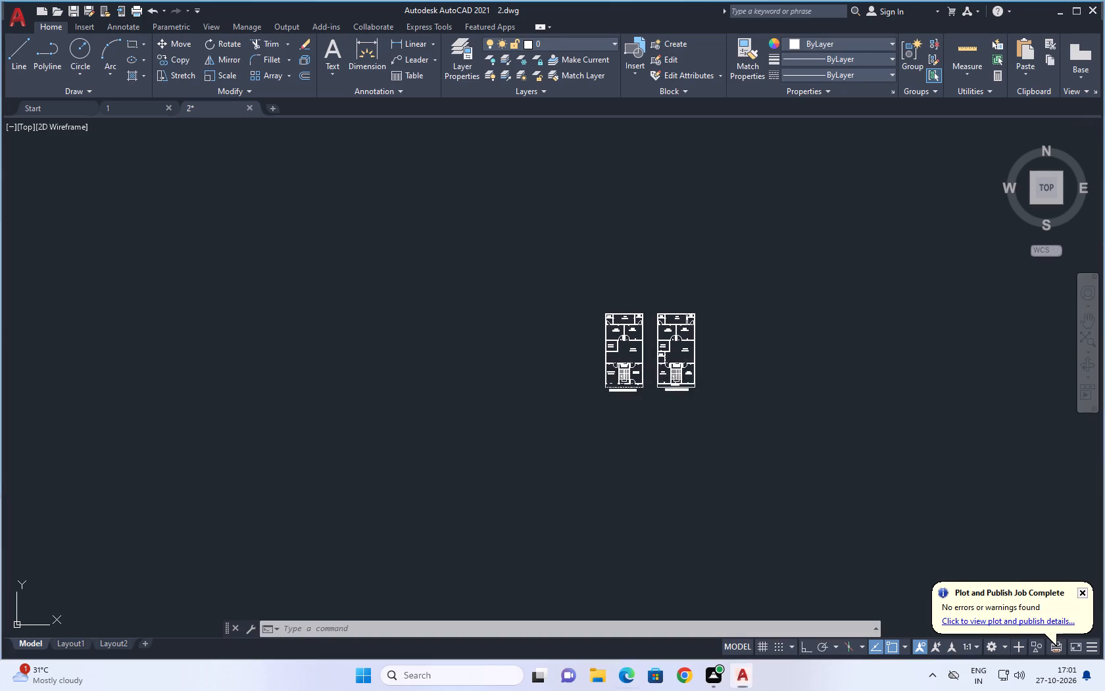
Review both floor plans and their titles in the plotted 2-Model.pdf, and close the PDF.
{"action": "scroll", "coordinate": [551, 363], "scroll_direction": "down", "scroll_amount": 3}
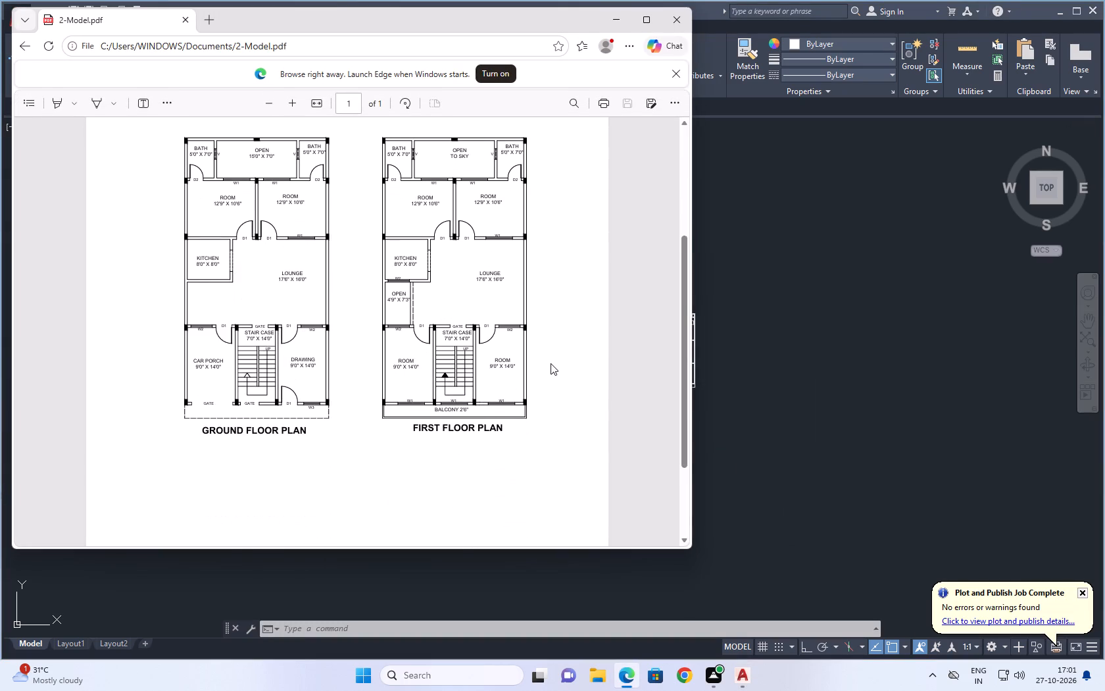
{"action": "scroll", "coordinate": [550, 364], "scroll_direction": "up", "scroll_amount": 1}
{"action": "scroll", "coordinate": [324, 382], "scroll_direction": "up", "scroll_amount": 2}
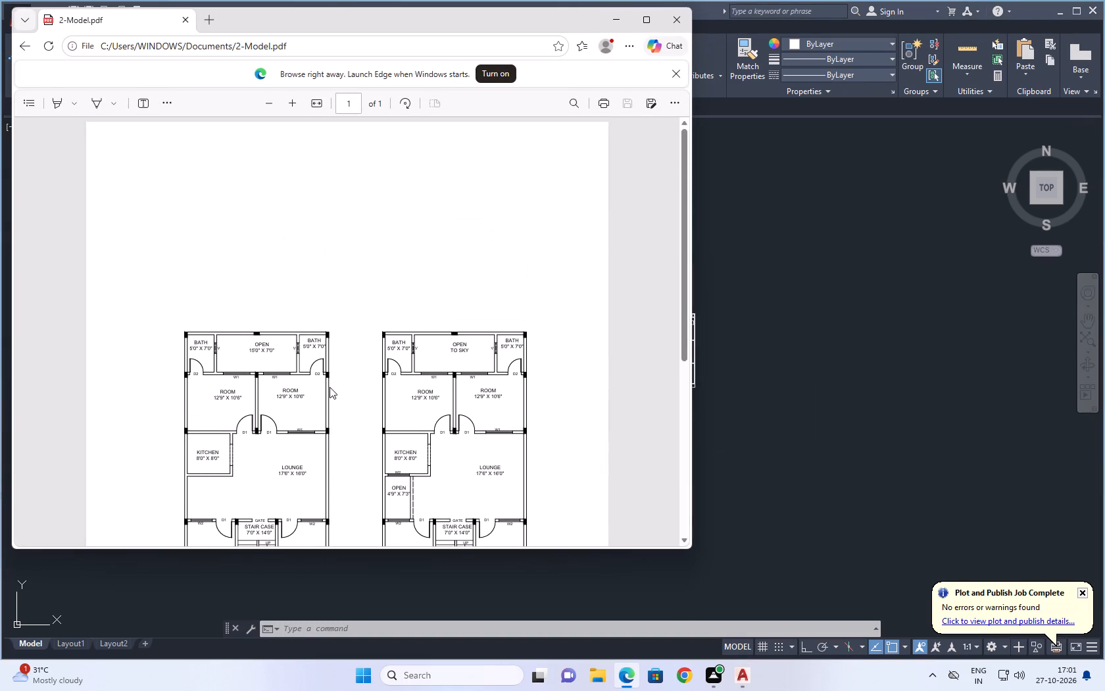
{"action": "scroll", "coordinate": [331, 388], "scroll_direction": "down", "scroll_amount": 2}
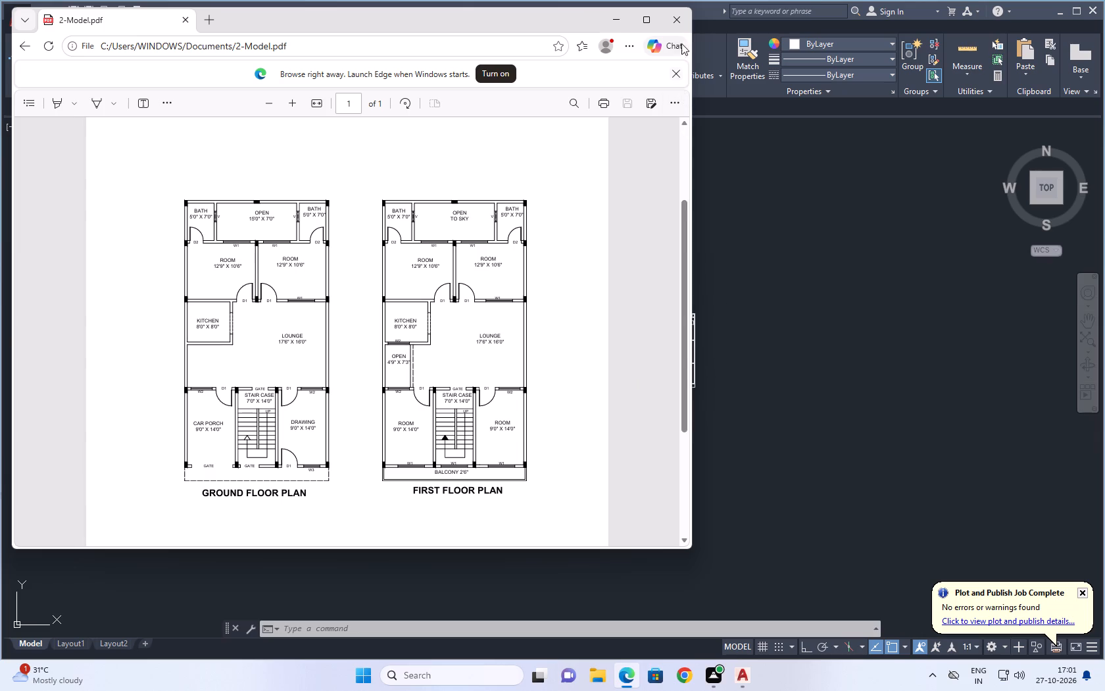
{"action": "left_click", "coordinate": [675, 19]}
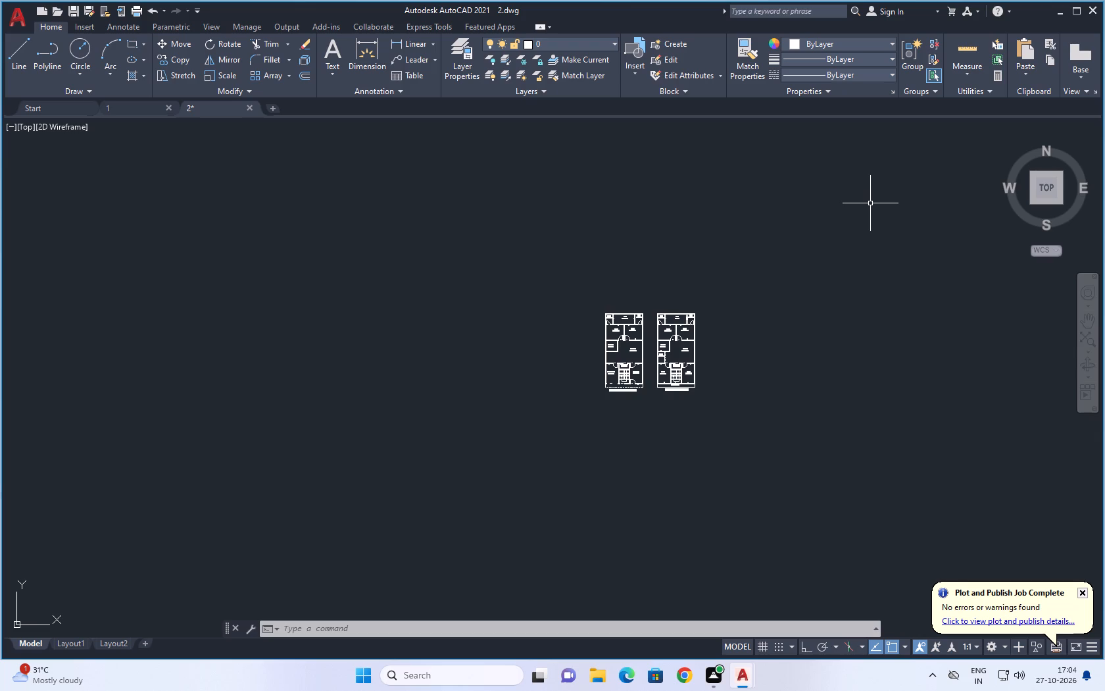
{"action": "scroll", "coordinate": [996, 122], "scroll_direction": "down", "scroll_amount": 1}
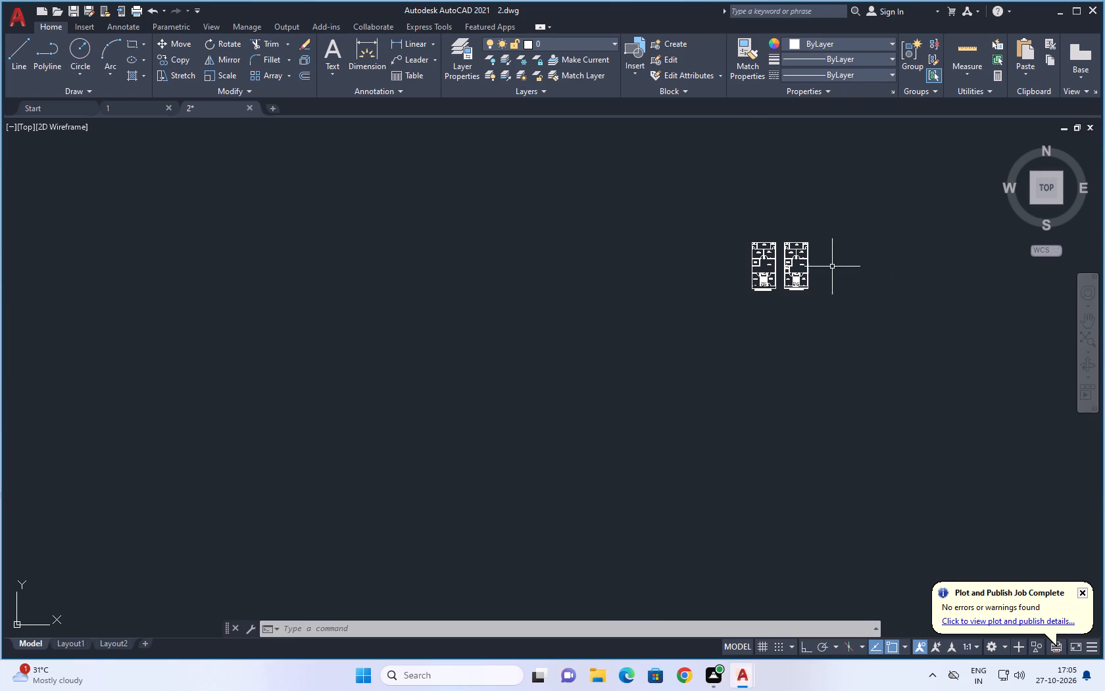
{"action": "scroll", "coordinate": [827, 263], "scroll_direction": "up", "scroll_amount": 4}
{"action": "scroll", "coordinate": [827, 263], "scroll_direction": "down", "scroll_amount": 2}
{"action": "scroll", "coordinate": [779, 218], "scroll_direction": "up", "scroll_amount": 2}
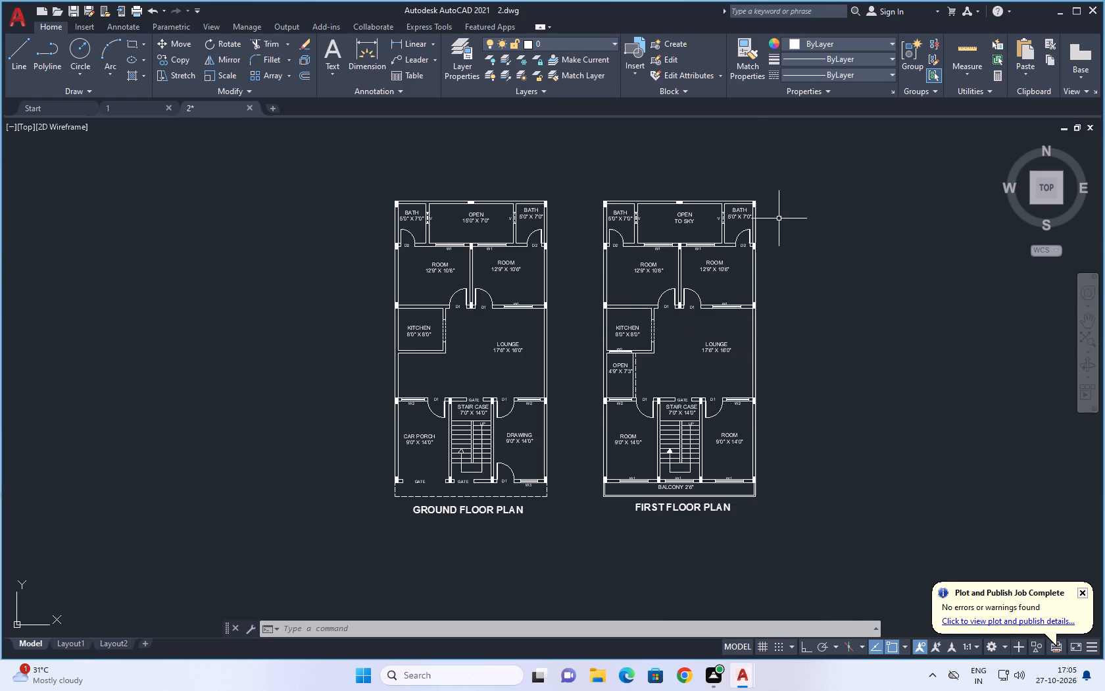